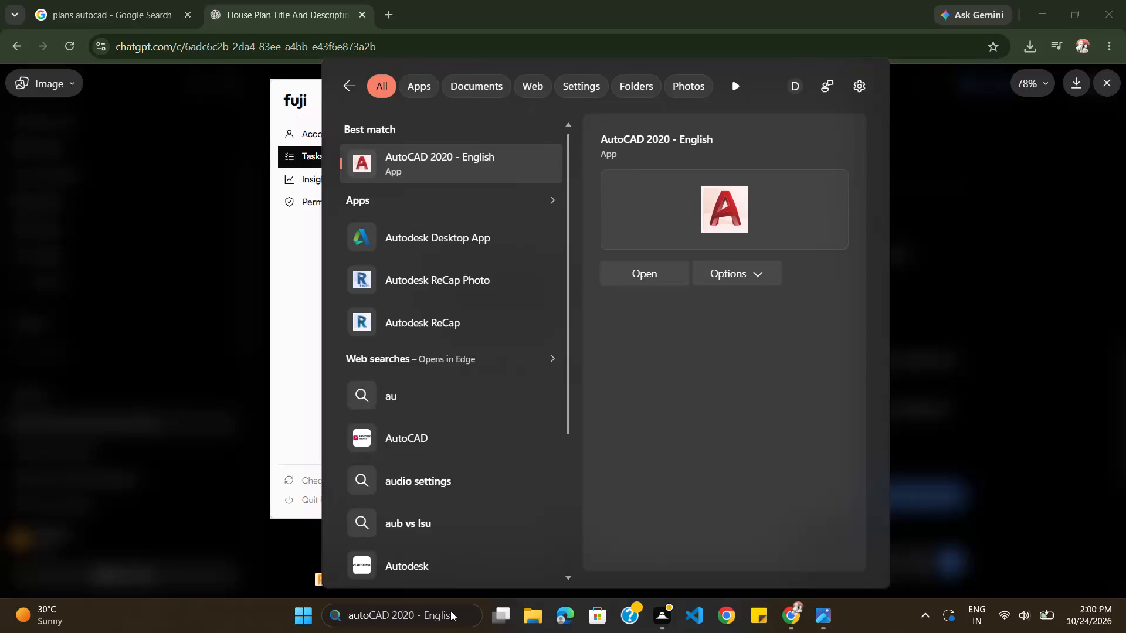
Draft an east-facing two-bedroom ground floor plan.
Launch AutoCAD 2020, clear the browser out of the way, and start a new blank drawing.
key(Return)
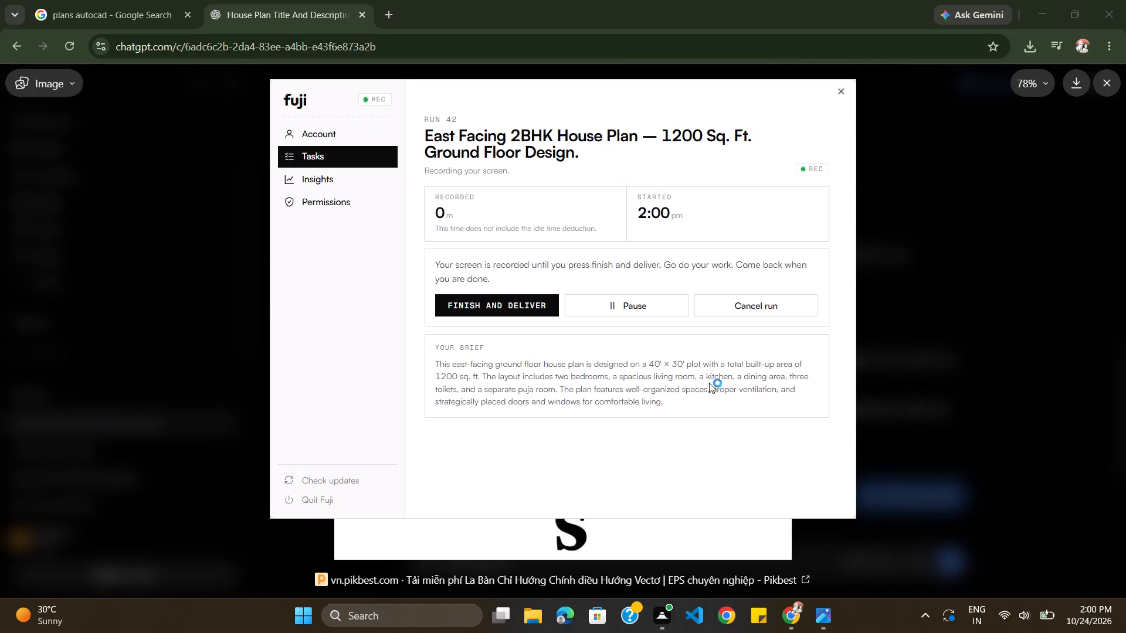
click(904, 300)
click(1032, 21)
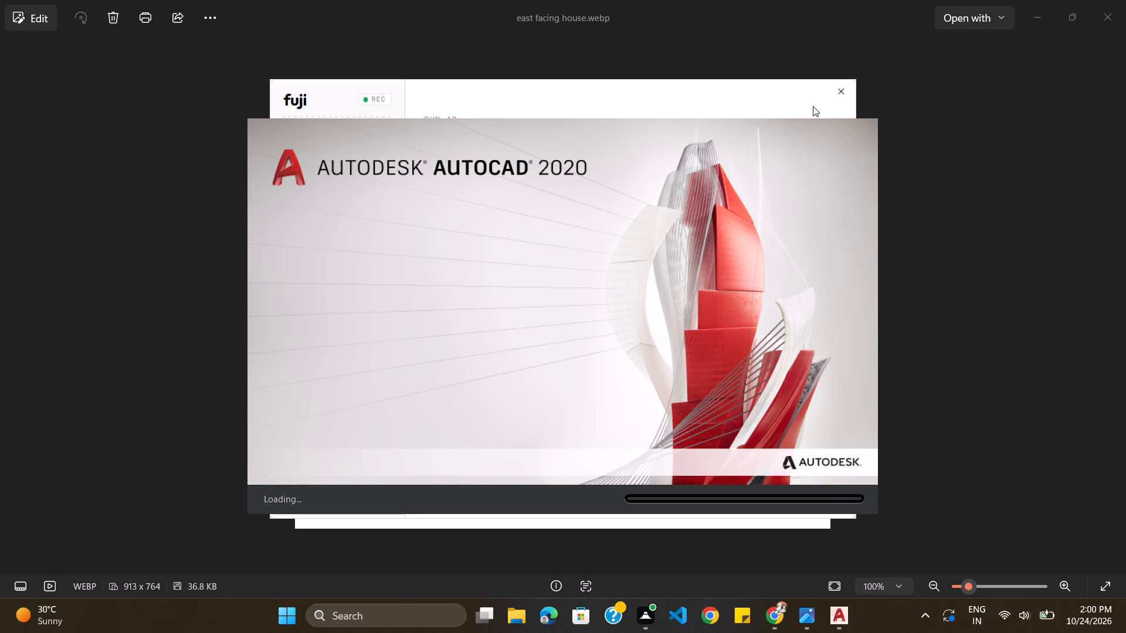
click(264, 257)
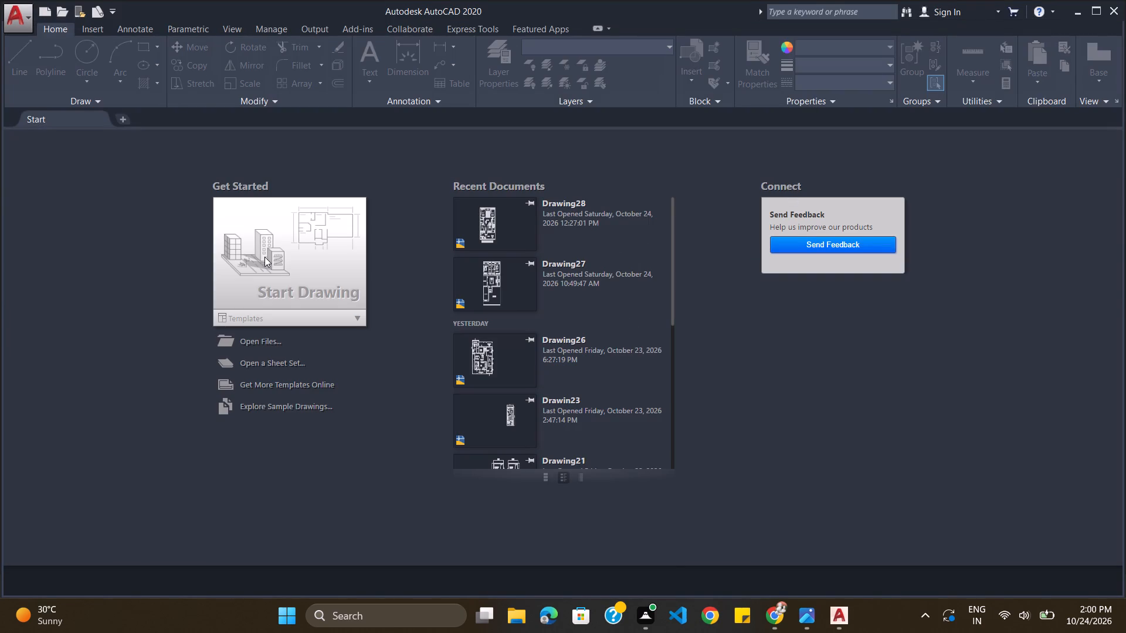
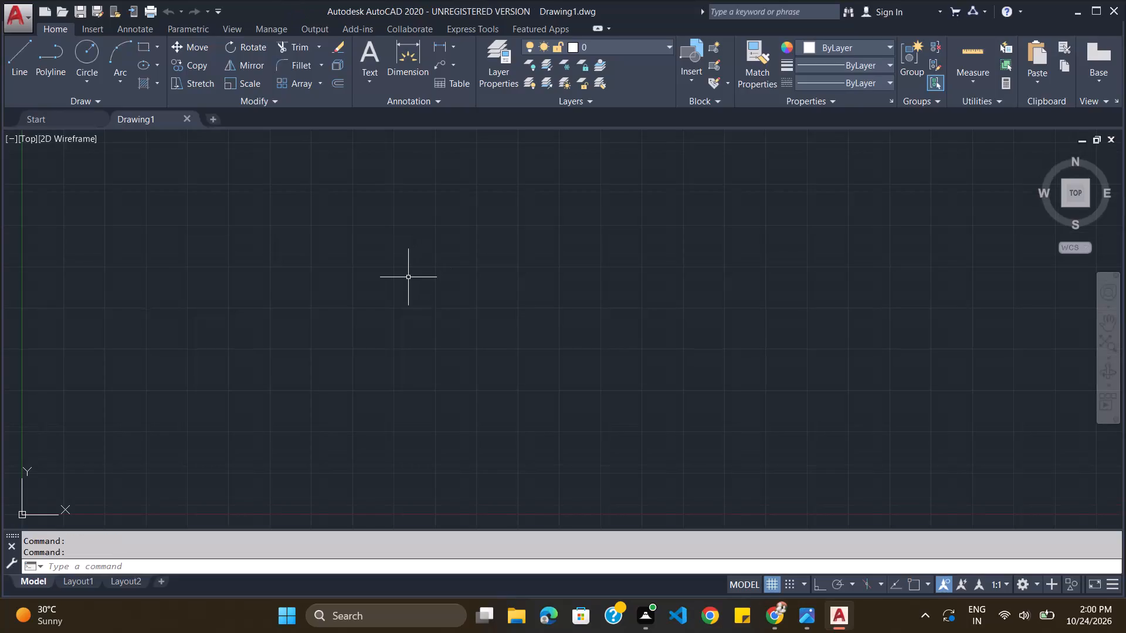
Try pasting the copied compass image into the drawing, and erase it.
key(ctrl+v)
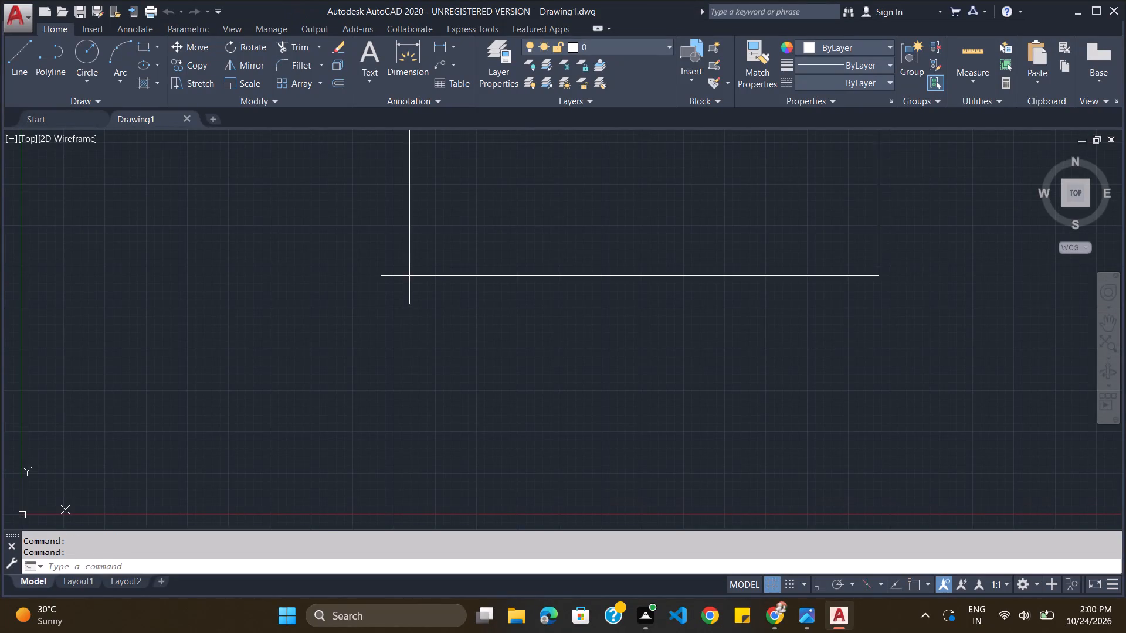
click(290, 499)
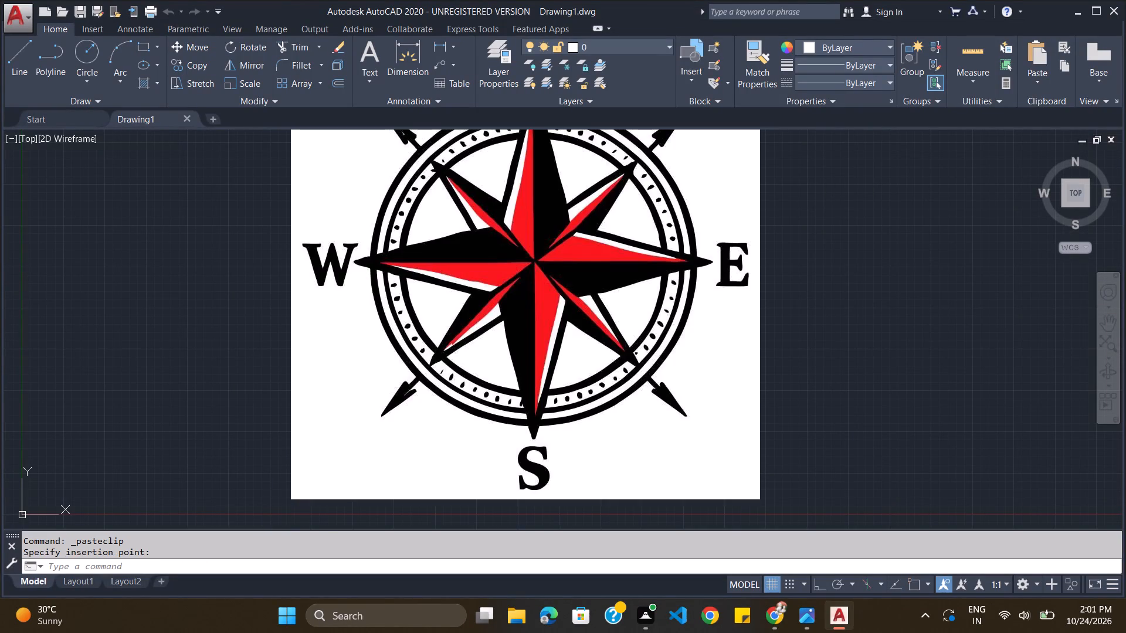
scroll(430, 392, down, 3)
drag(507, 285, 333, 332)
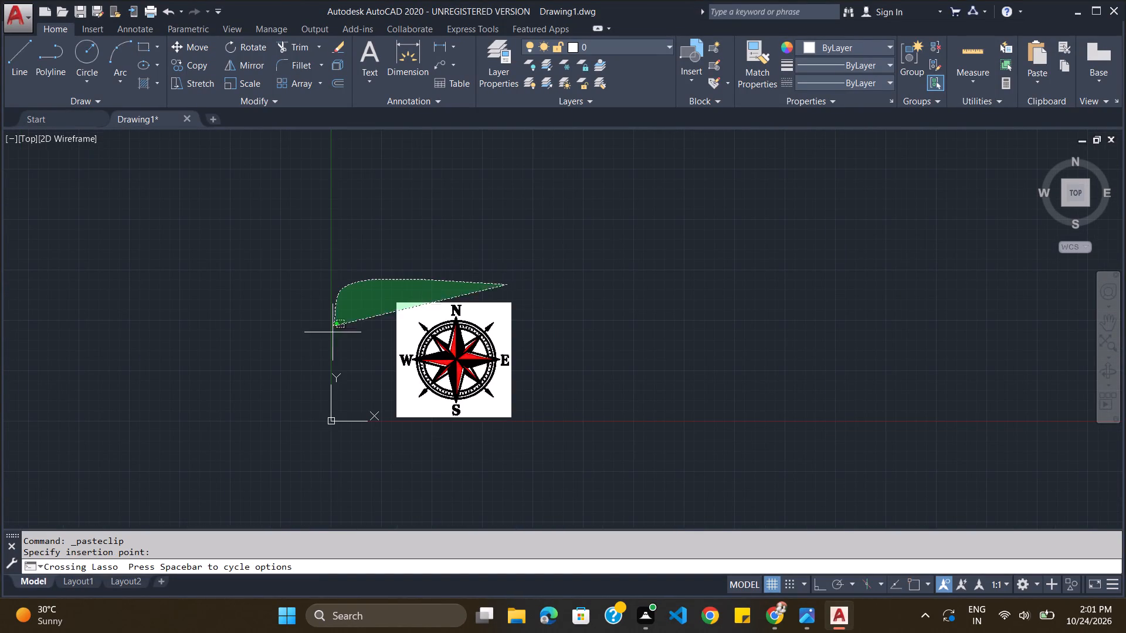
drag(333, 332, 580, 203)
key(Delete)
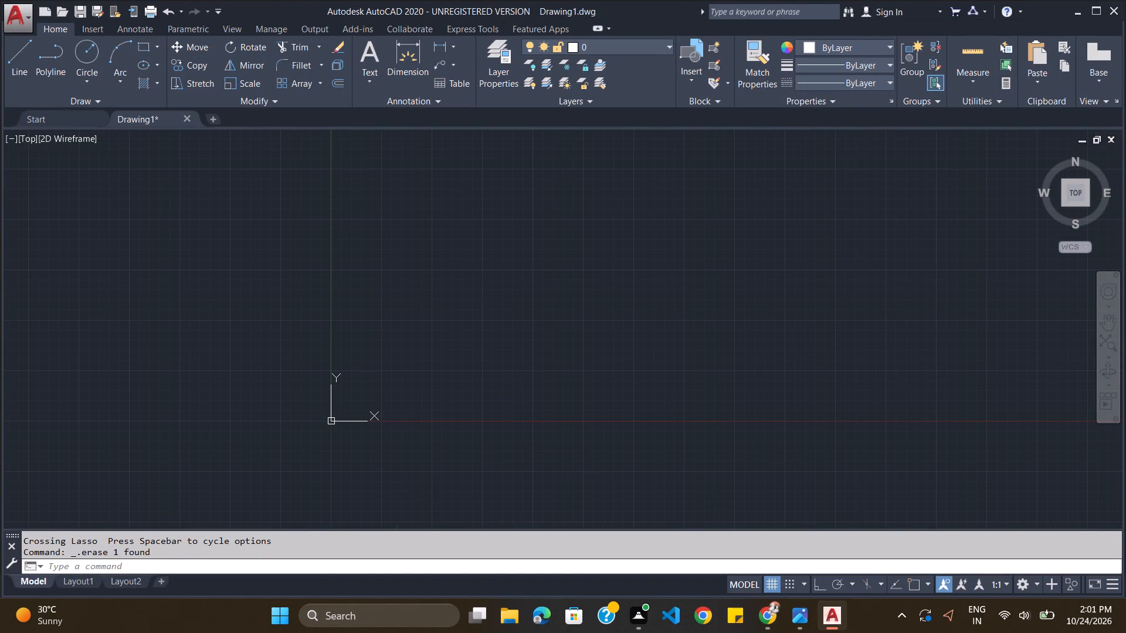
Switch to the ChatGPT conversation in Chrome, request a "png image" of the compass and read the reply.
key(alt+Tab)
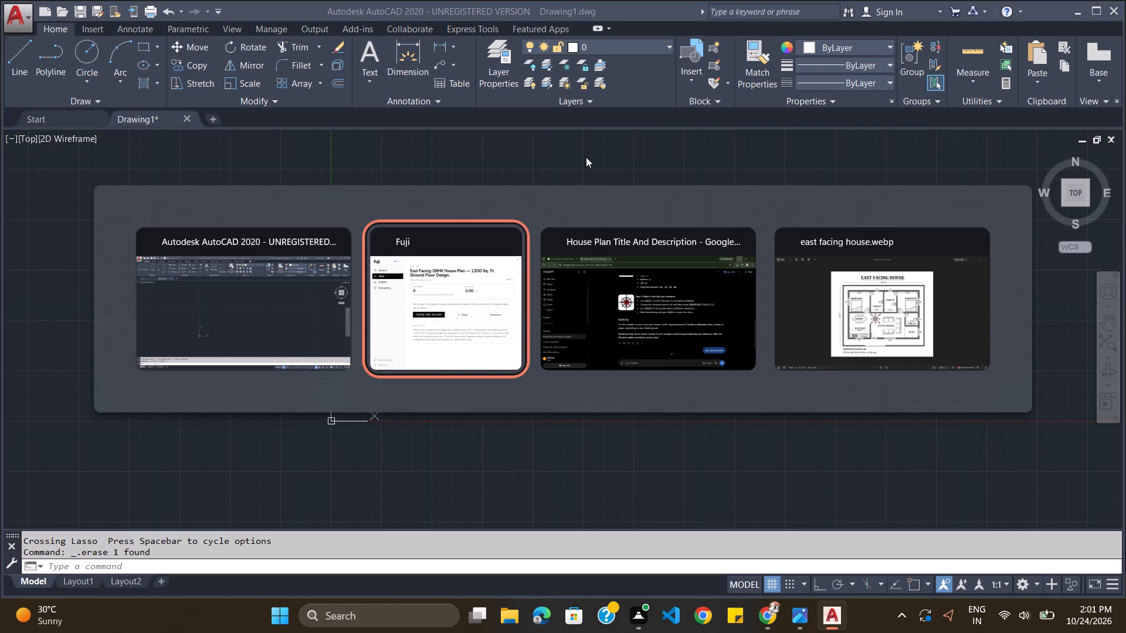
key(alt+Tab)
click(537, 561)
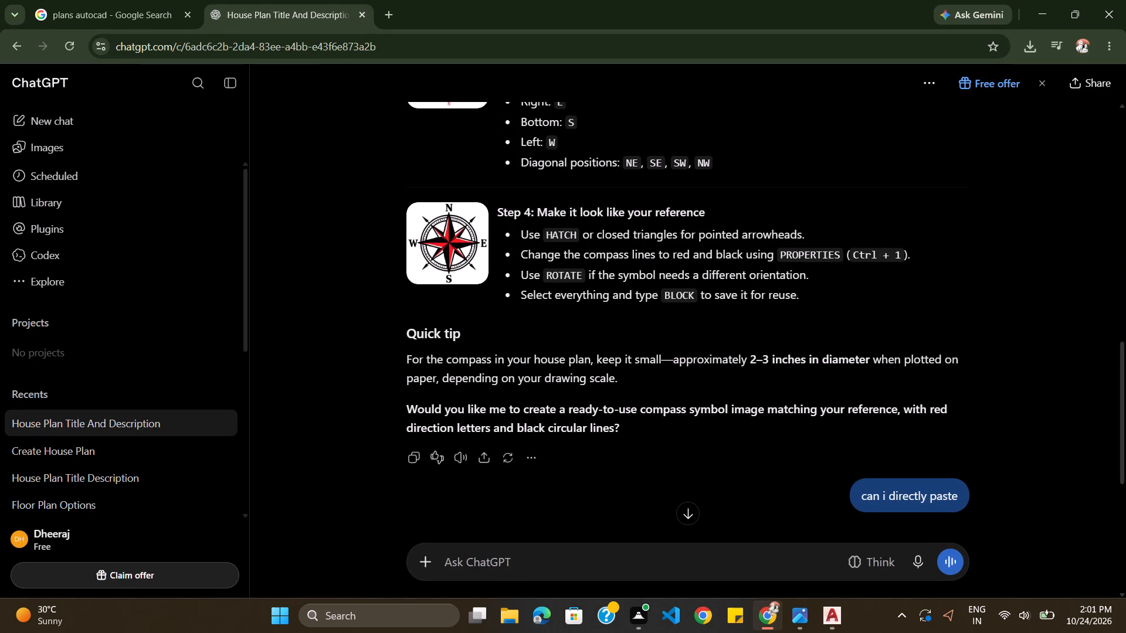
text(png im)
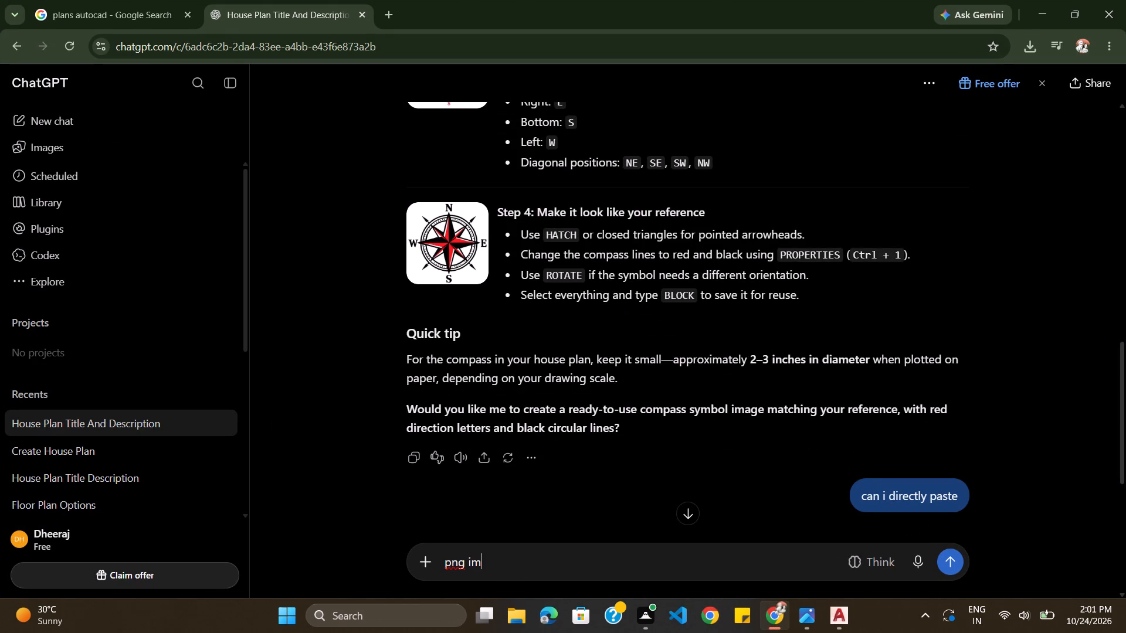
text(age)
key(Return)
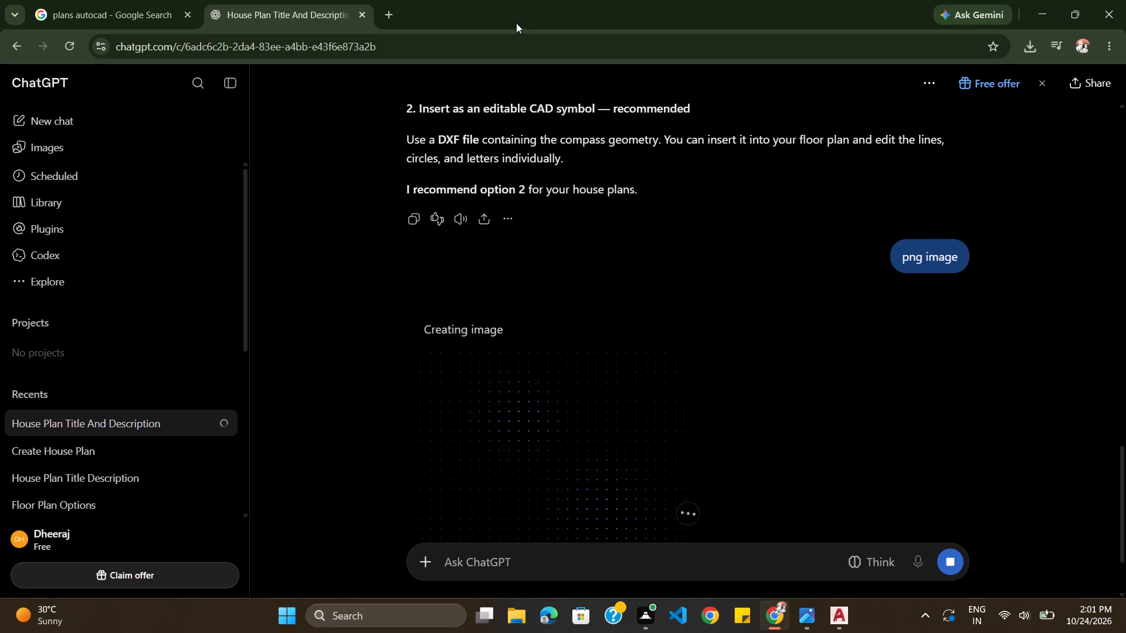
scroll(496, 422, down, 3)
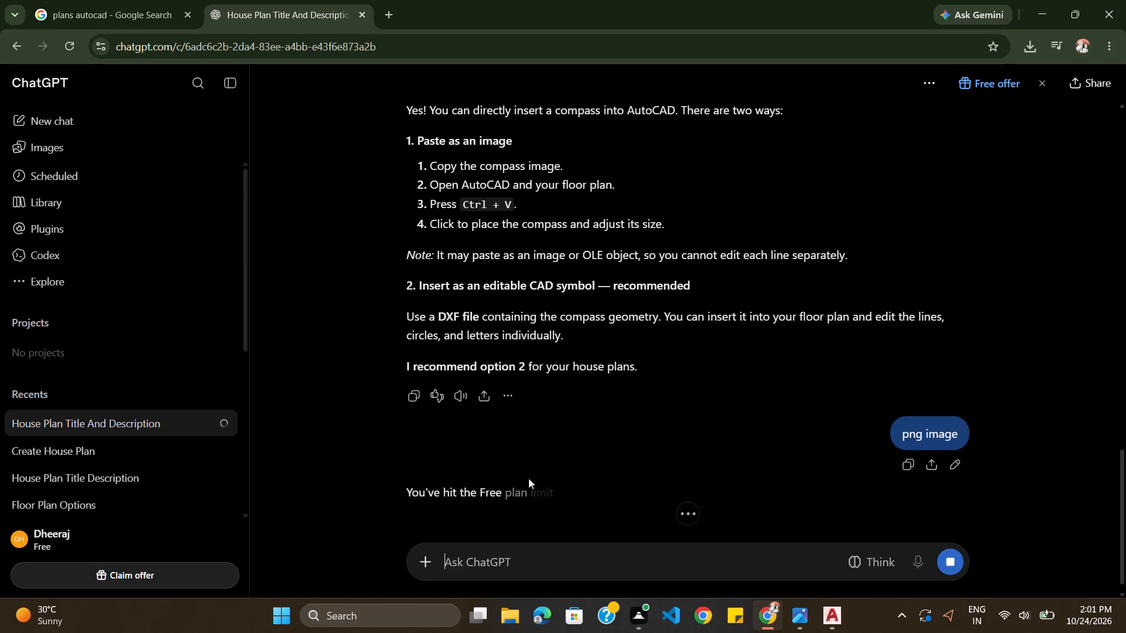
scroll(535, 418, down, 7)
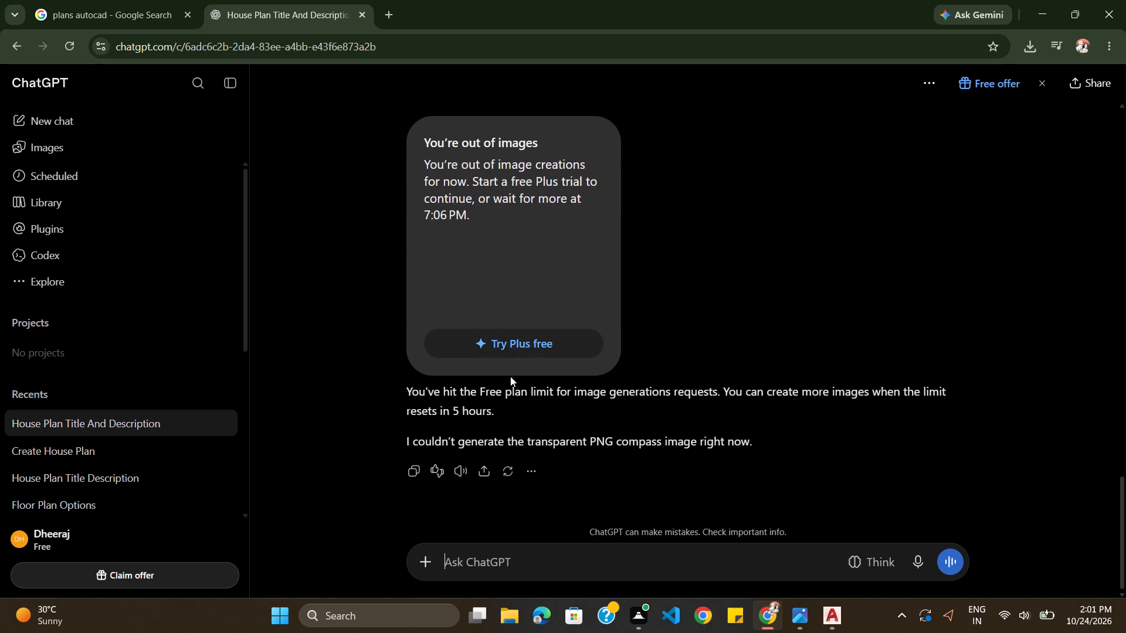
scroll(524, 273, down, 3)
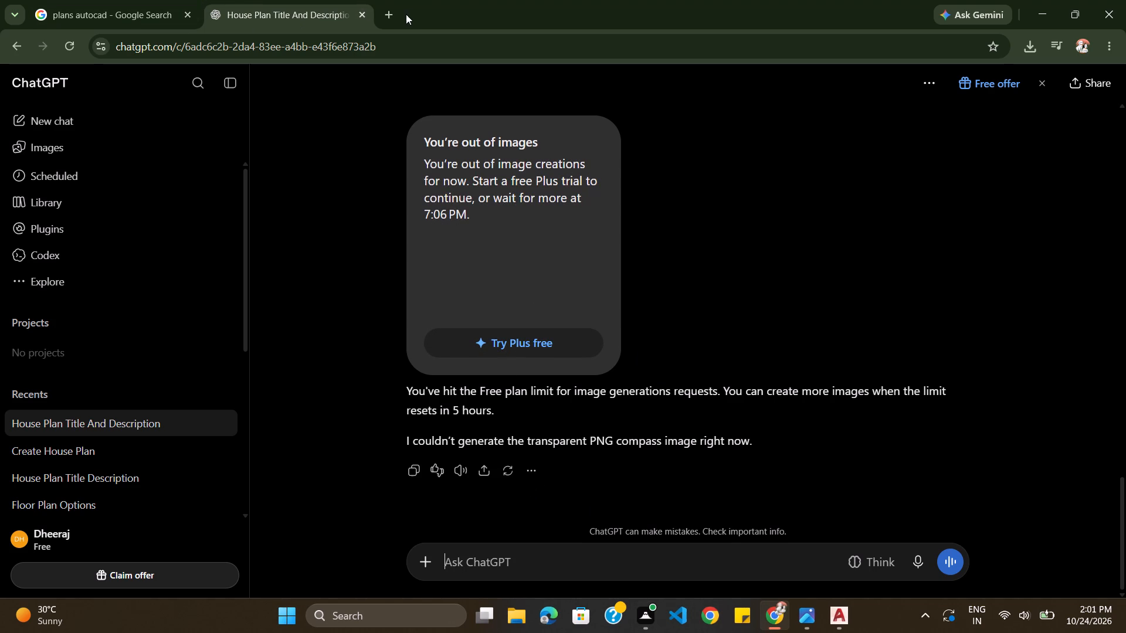
Open Claude in a new browser tab and request a "png image of compass".
click(389, 16)
click(392, 272)
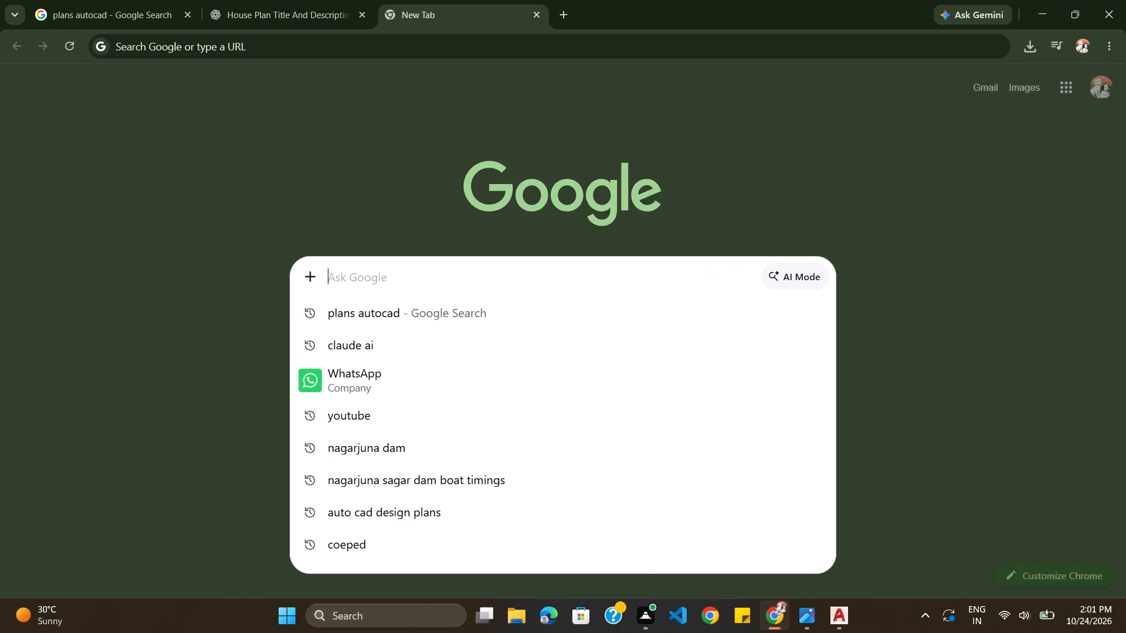
click(374, 338)
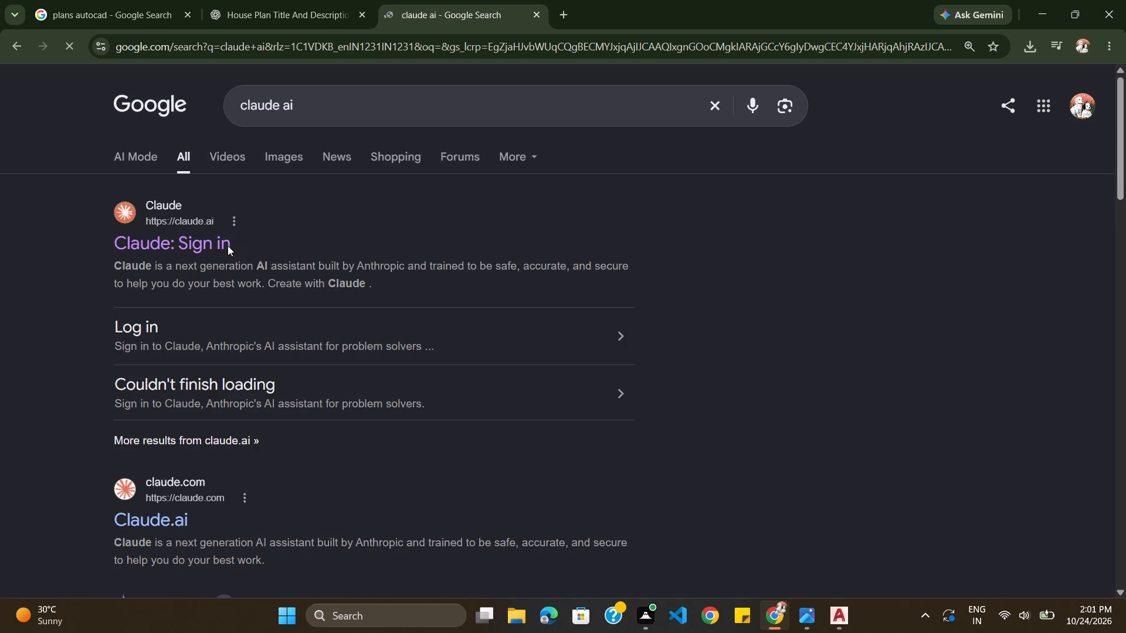
click(221, 244)
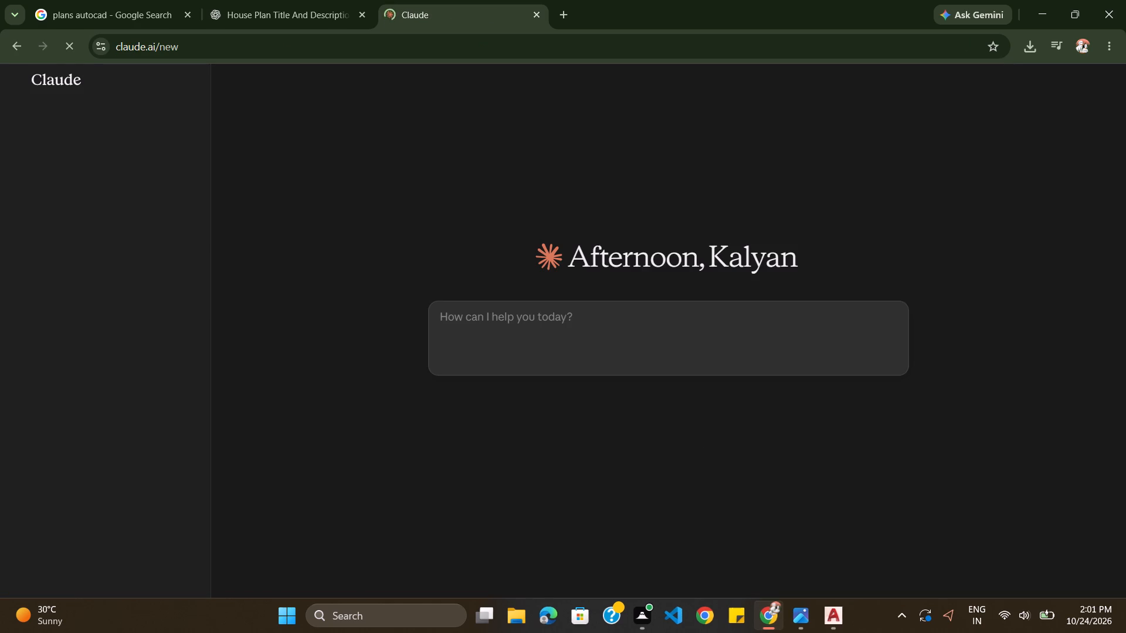
click(631, 320)
text(png image of)
key(space)
text(compass)
key(Return)
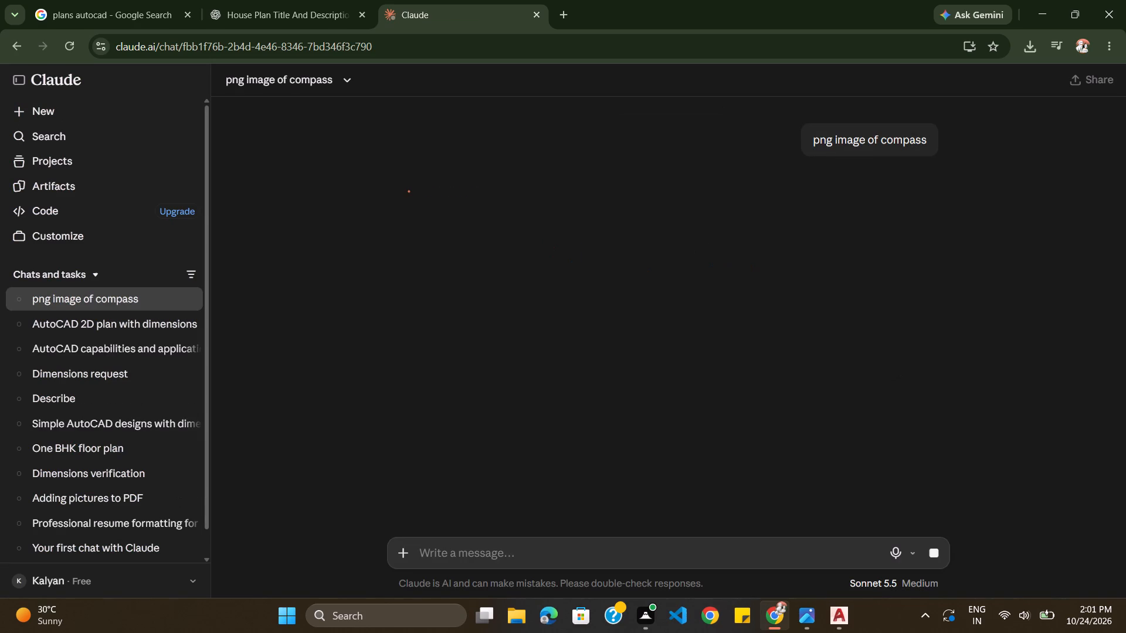
Switch back to the AutoCAD drawing and bring the area around the origin into view.
key(alt+Tab)
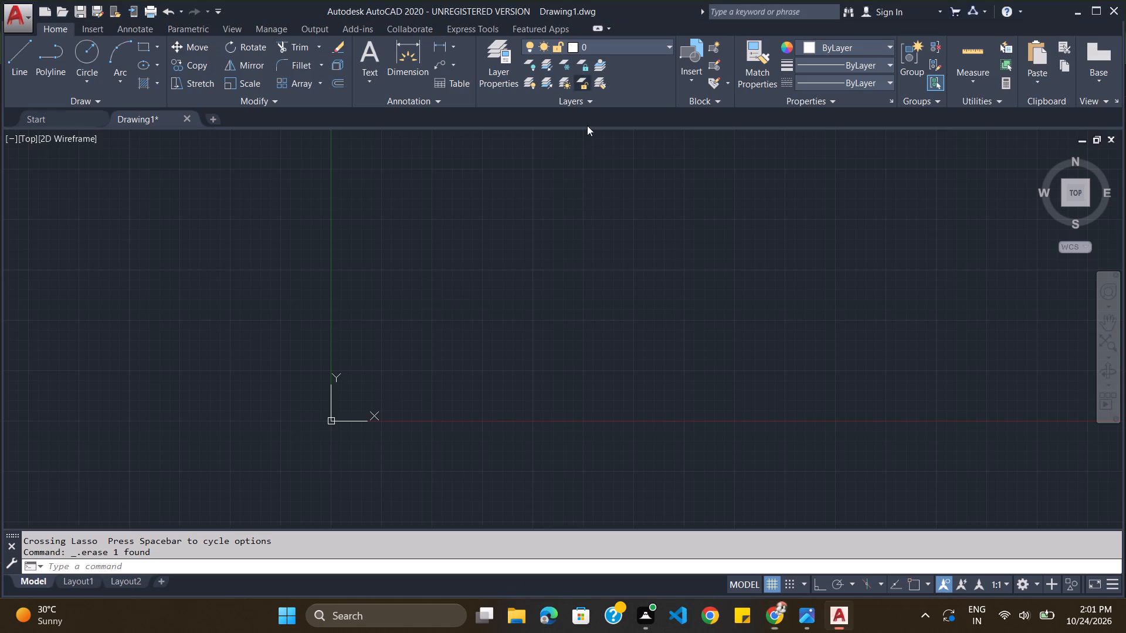
scroll(490, 260, down, 3)
scroll(491, 250, up, 5)
scroll(475, 248, down, 2)
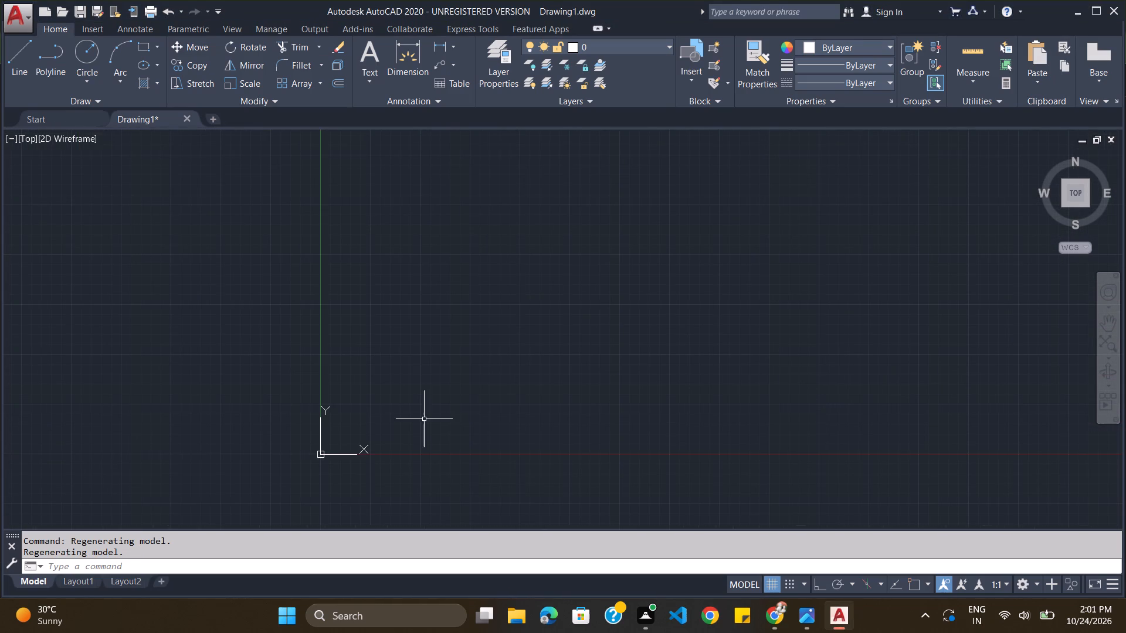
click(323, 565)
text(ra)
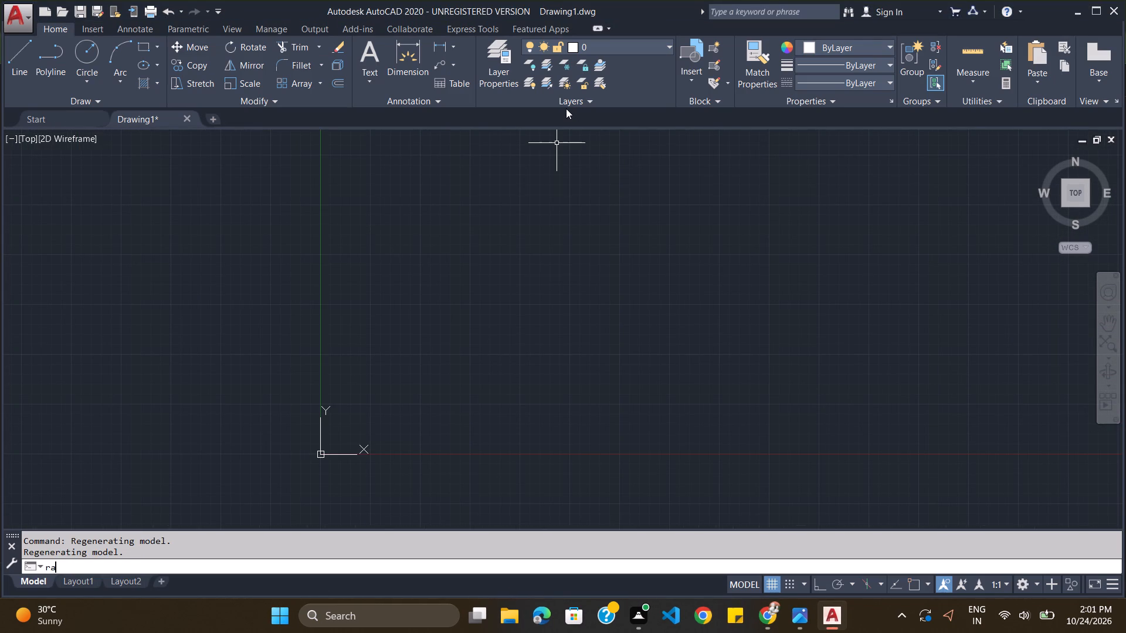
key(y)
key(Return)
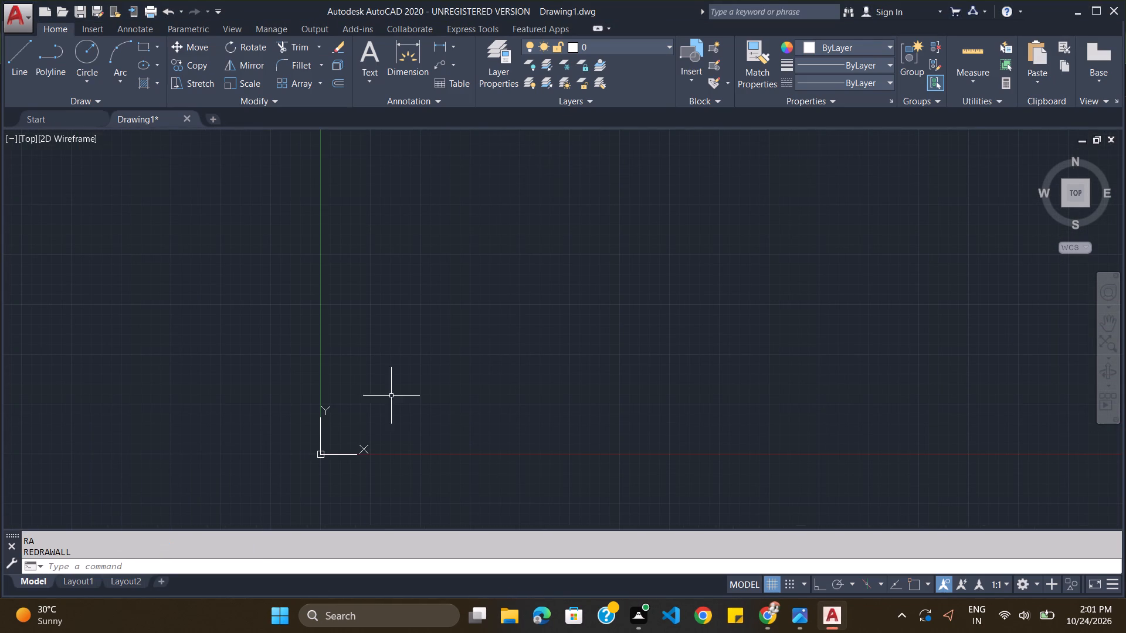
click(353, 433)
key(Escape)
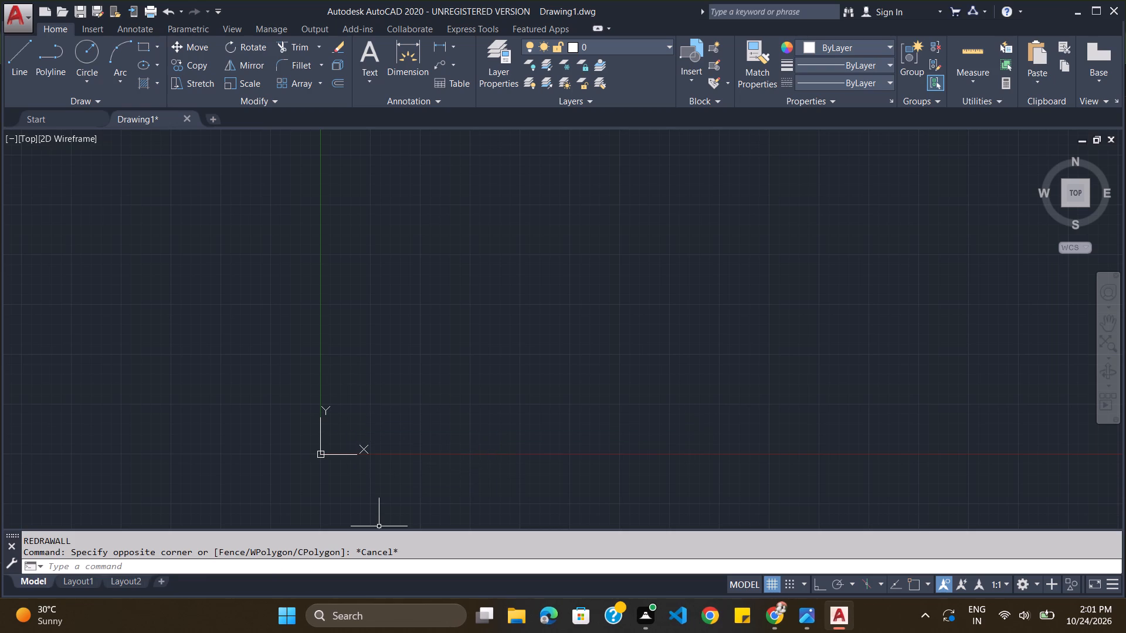
Turn on command log recording with LOGFILEON.
click(369, 568)
text(log)
key(Return)
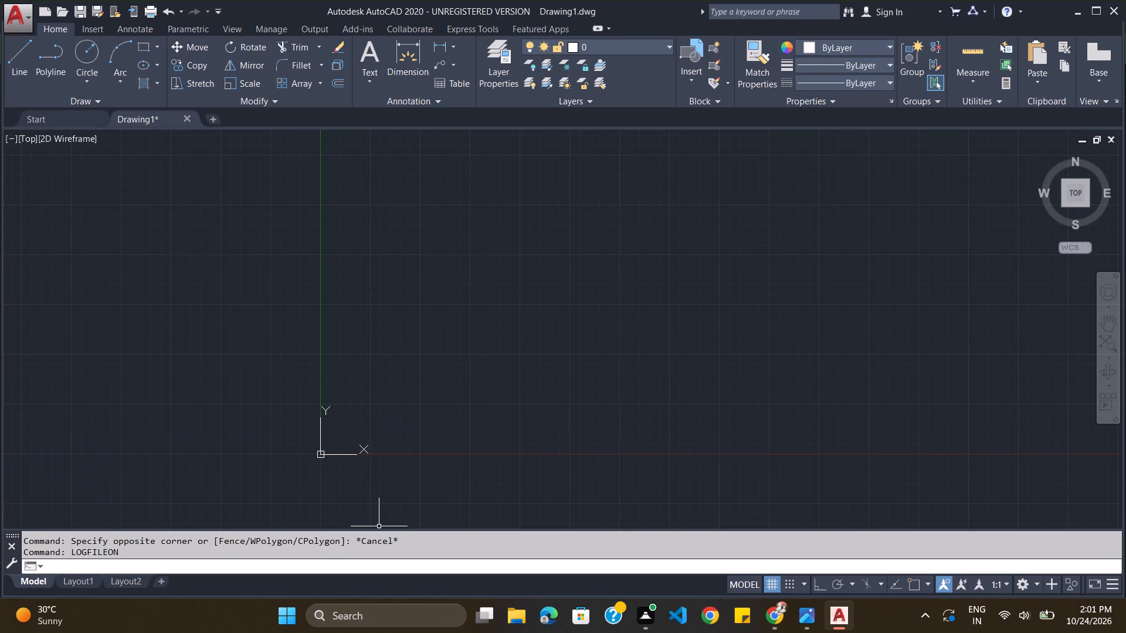
With Ortho on, draw a horizontal ray and a vertical ray from one shared start point near the origin.
text(ray)
key(Return)
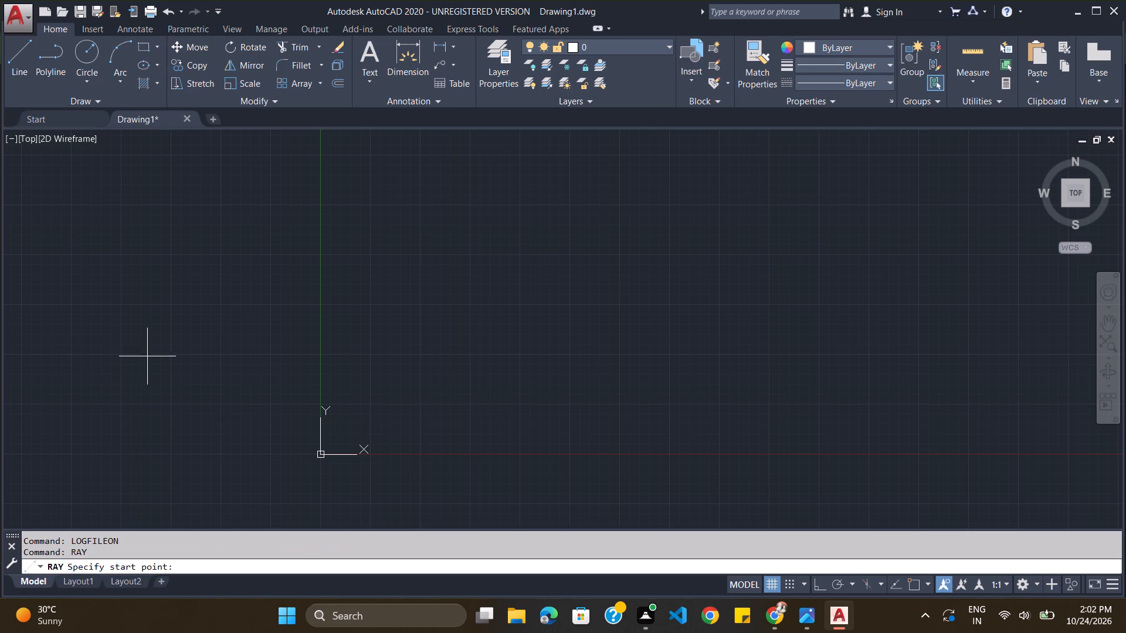
click(361, 433)
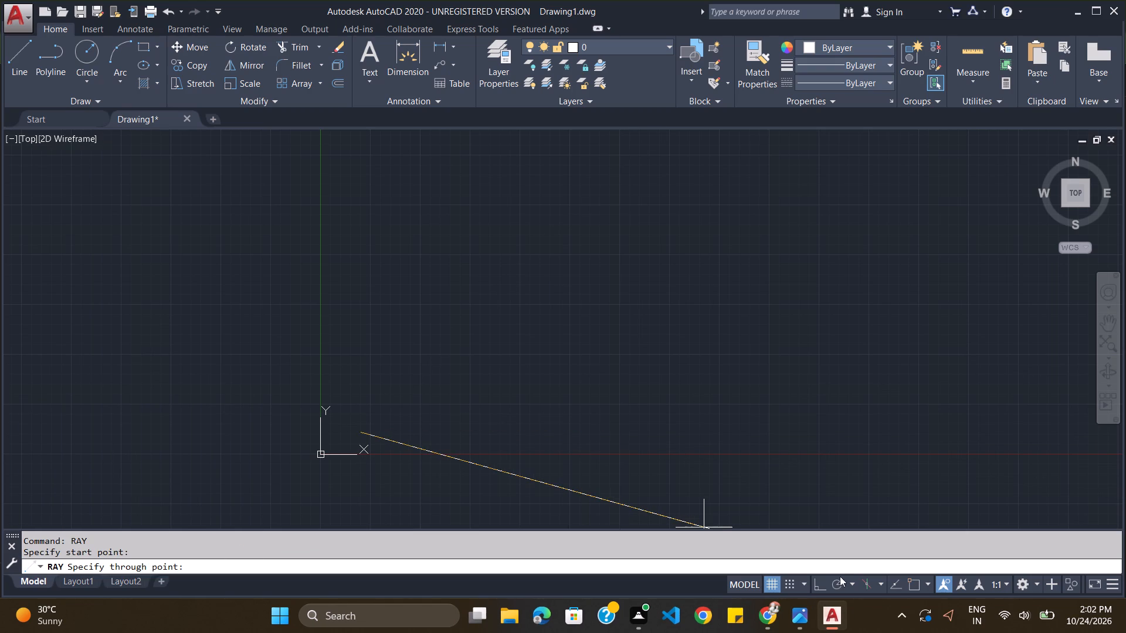
click(822, 584)
click(835, 452)
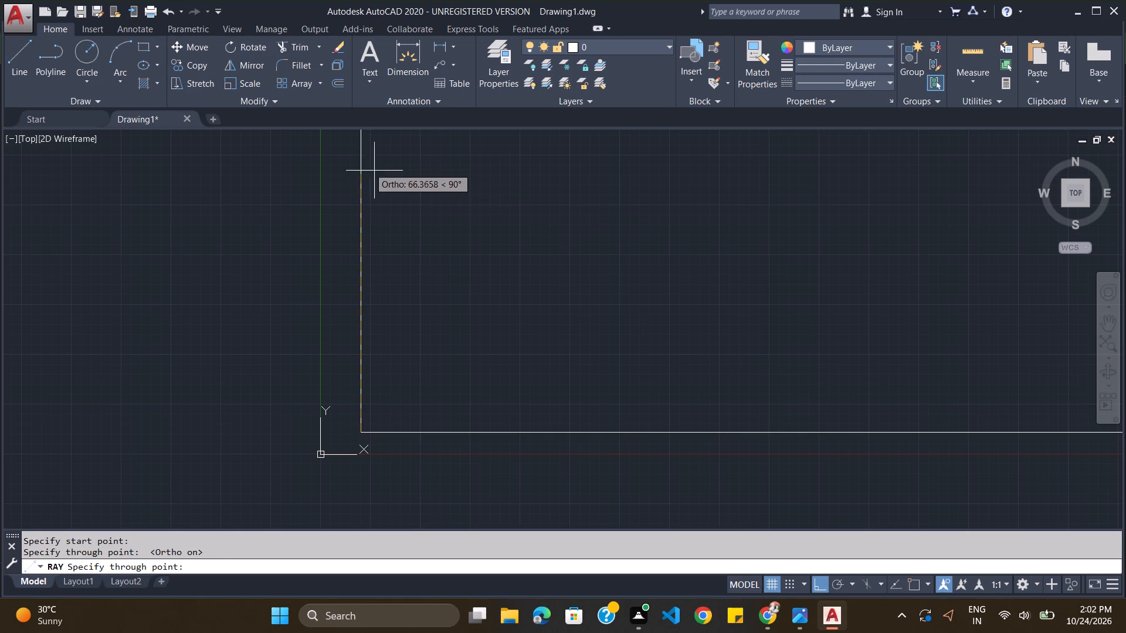
click(384, 172)
Examine the two rays around their shared corner and end the Ray command.
scroll(456, 323, down, 4)
scroll(712, 265, up, 4)
scroll(710, 270, down, 1)
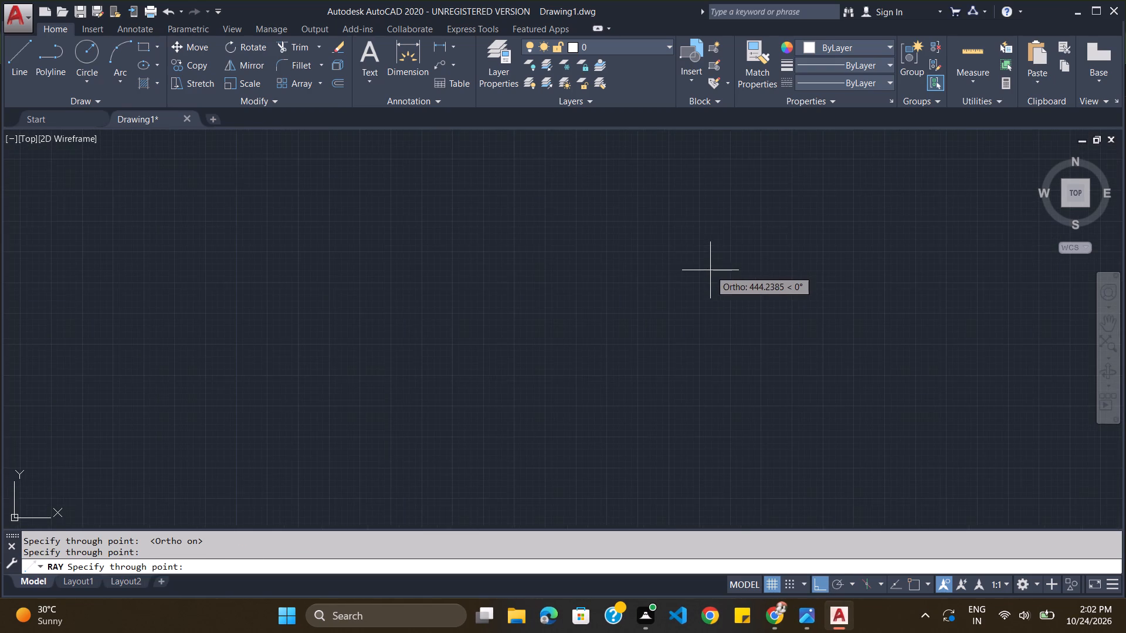
scroll(710, 270, down, 1)
scroll(0, 335, down, 1)
scroll(47, 371, down, 1)
scroll(118, 387, down, 1)
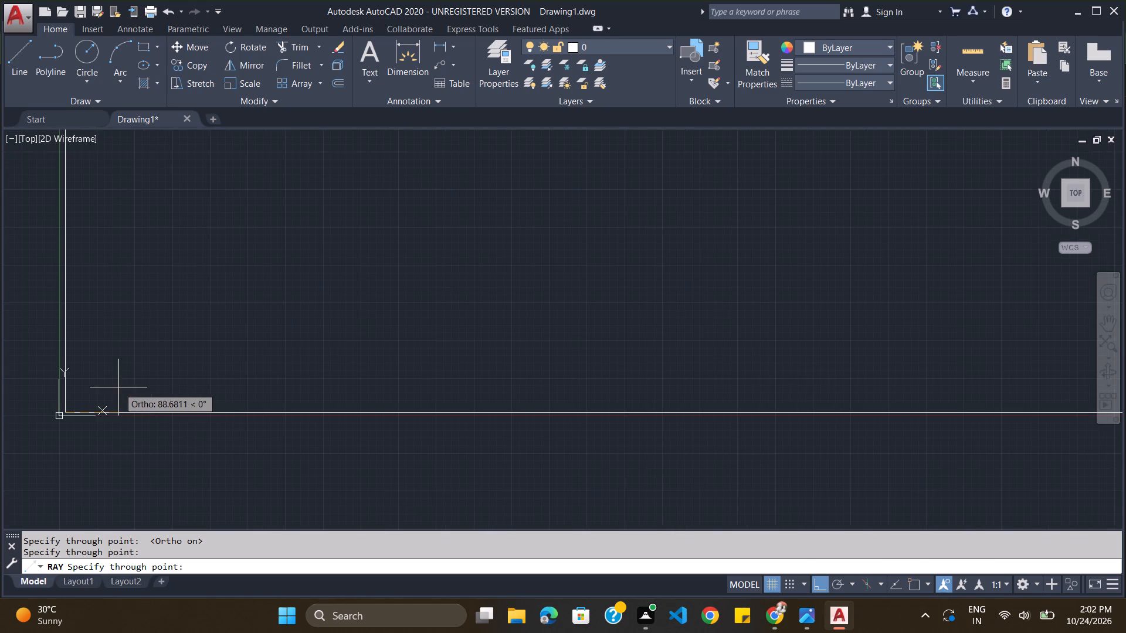
click(1115, 324)
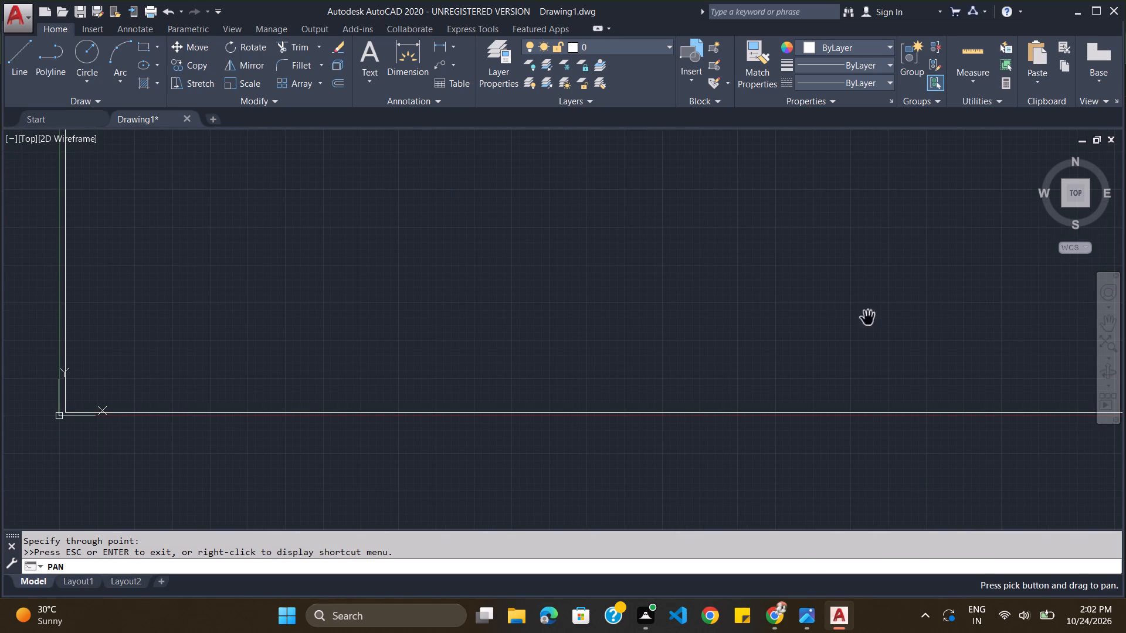
drag(701, 284, 782, 447)
drag(707, 298, 635, 386)
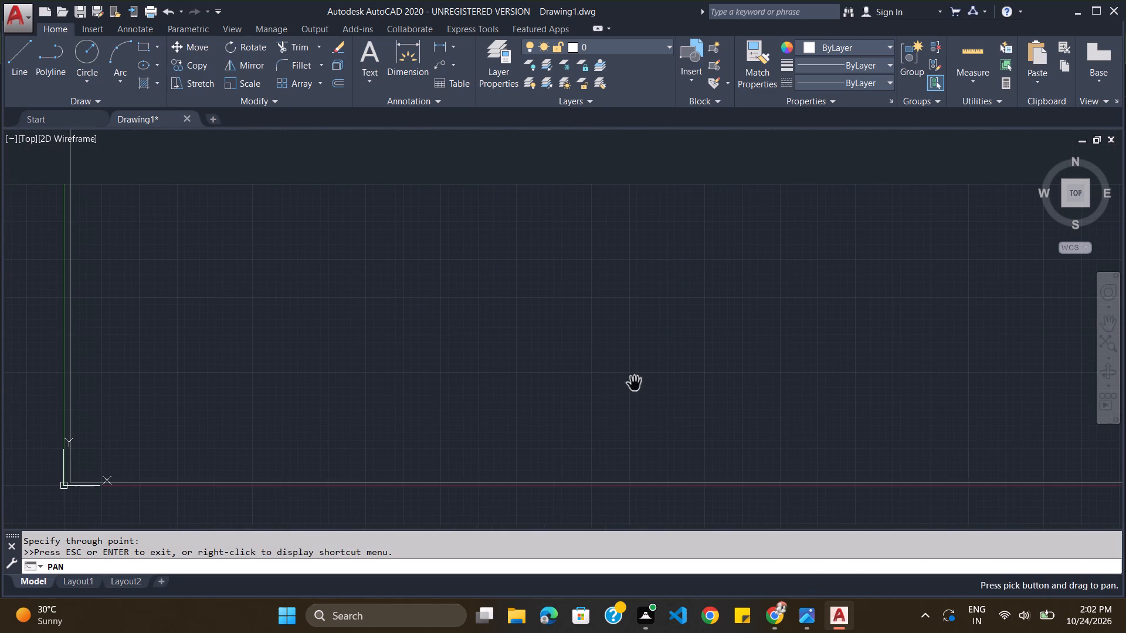
drag(500, 285, 490, 372)
drag(489, 318, 510, 367)
drag(365, 292, 383, 338)
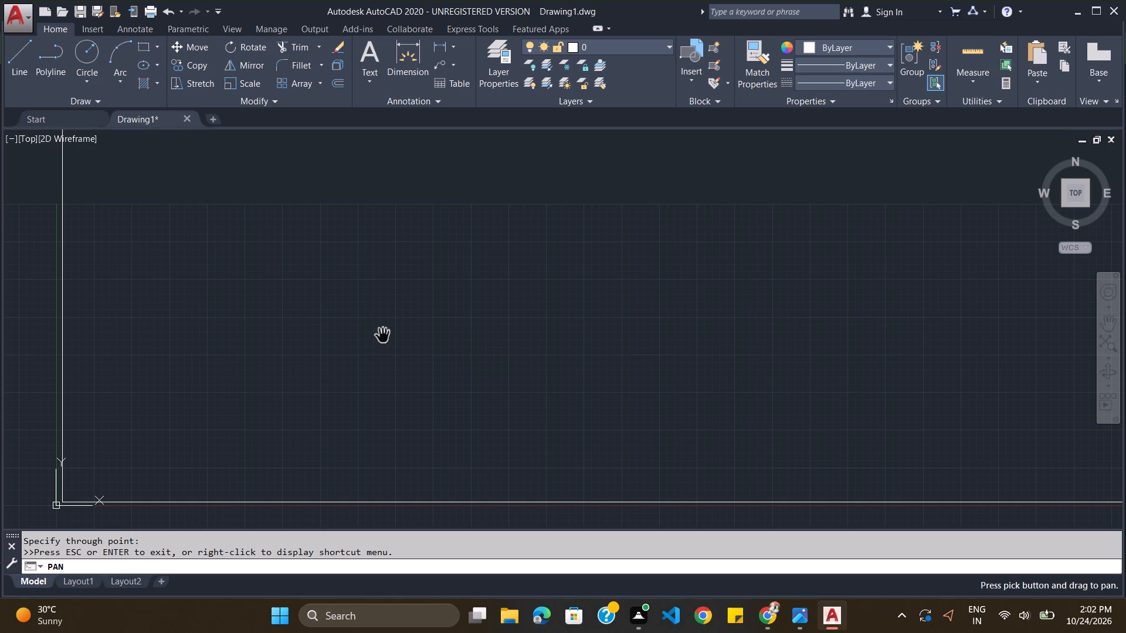
key(Escape)
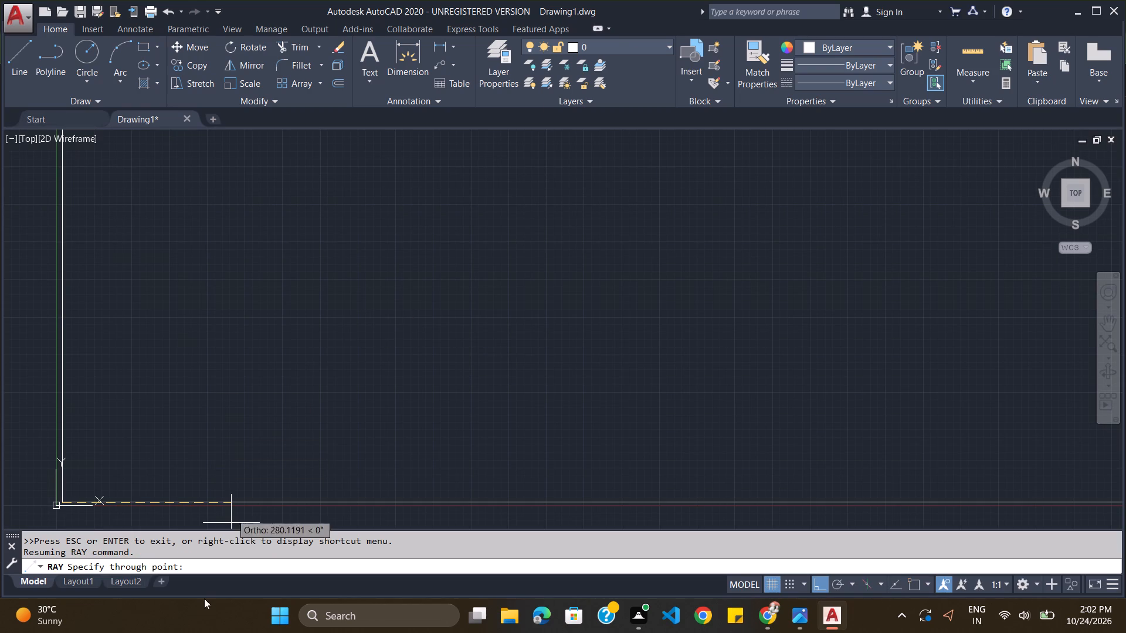
click(221, 571)
key(Escape)
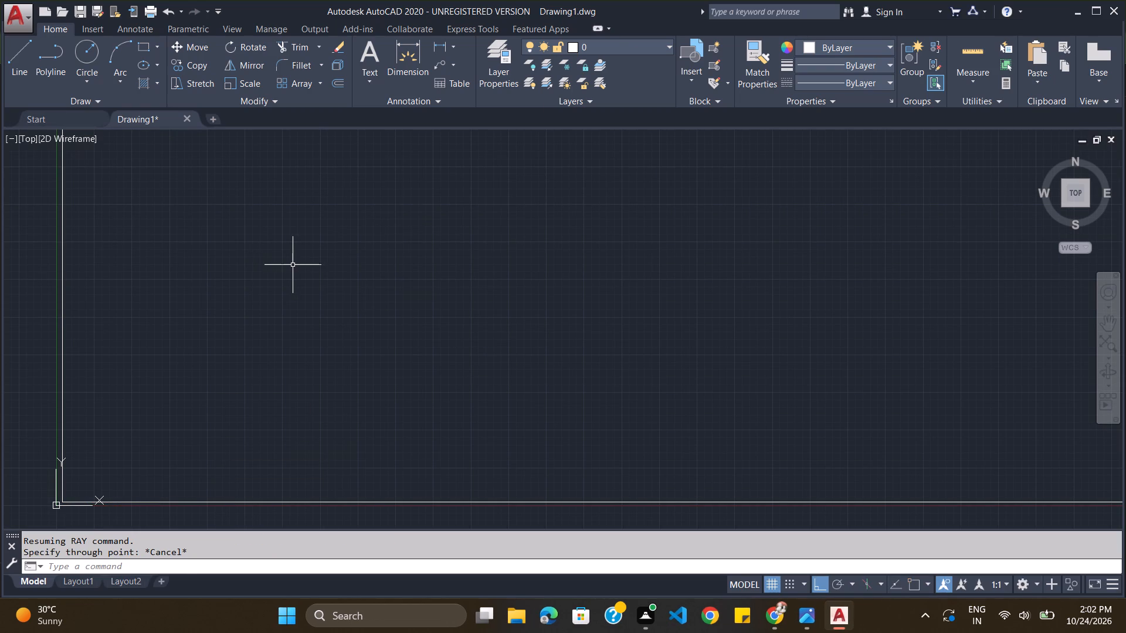
Switch to the compass image chat in Chrome.
key(alt+Tab)
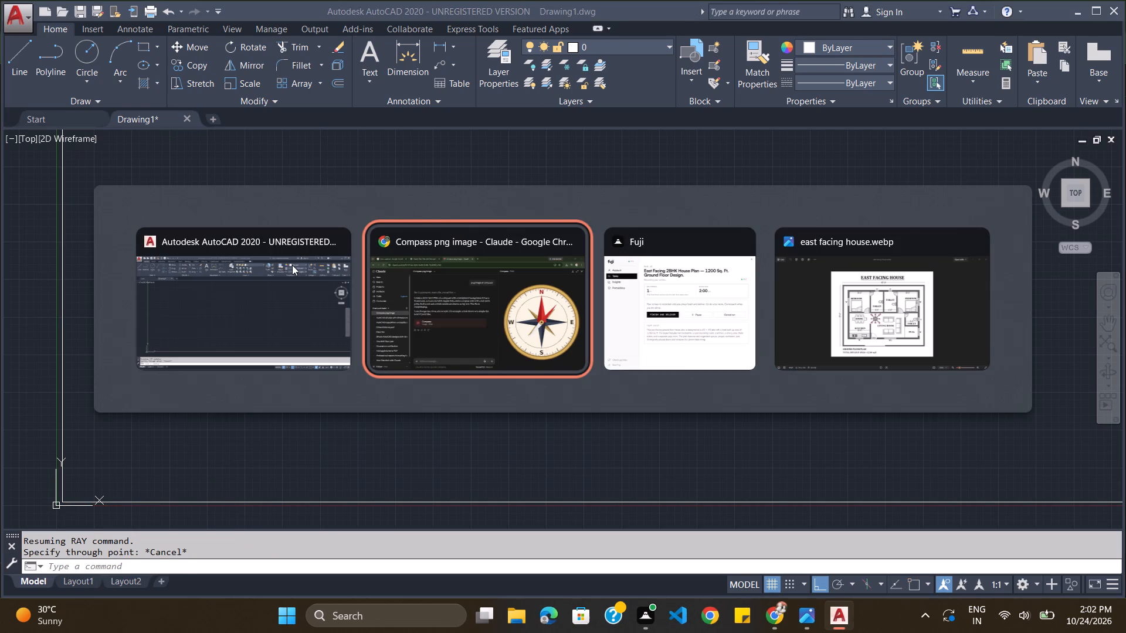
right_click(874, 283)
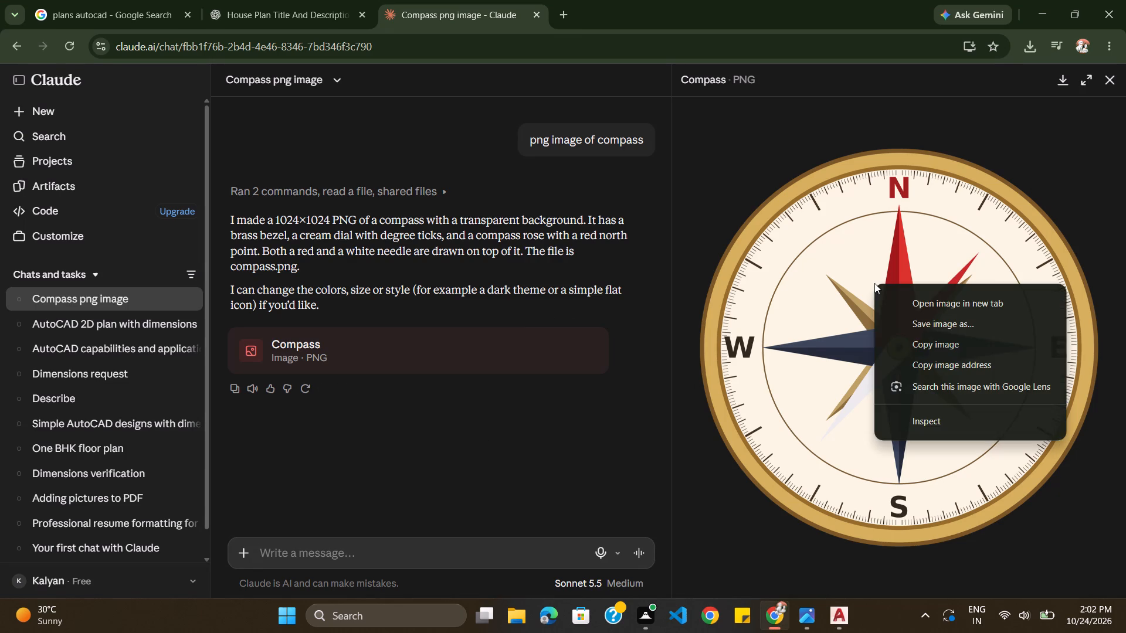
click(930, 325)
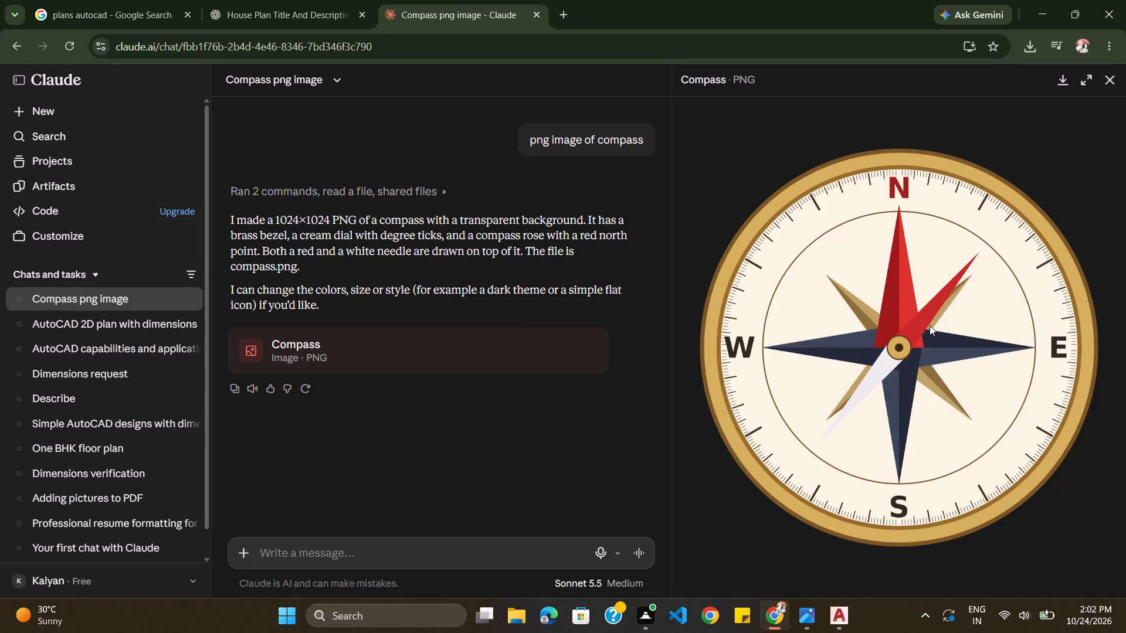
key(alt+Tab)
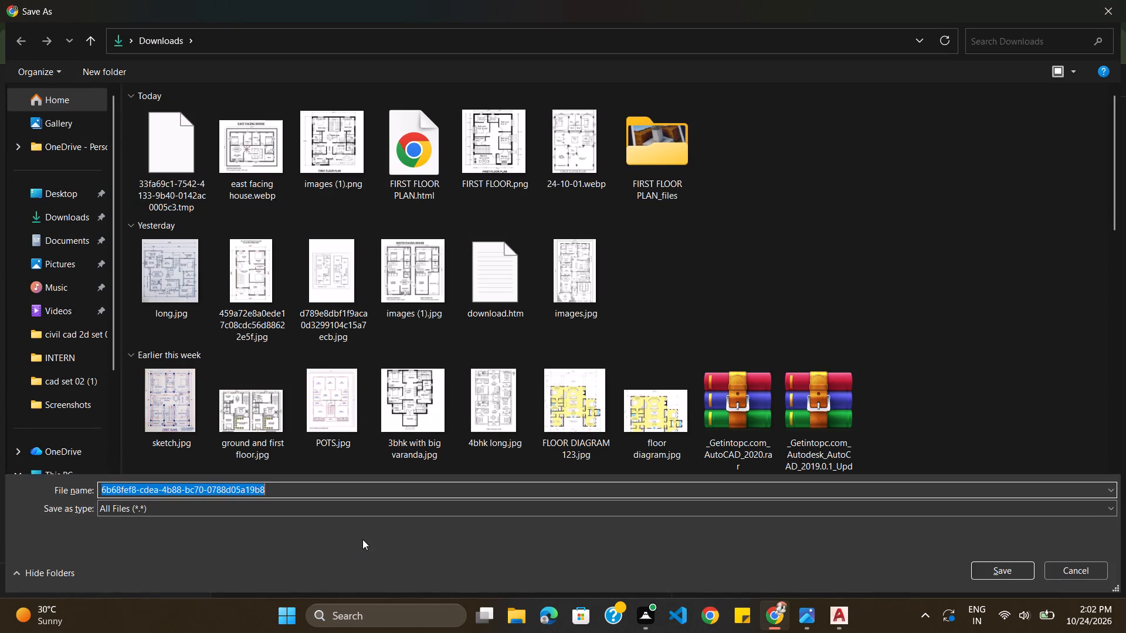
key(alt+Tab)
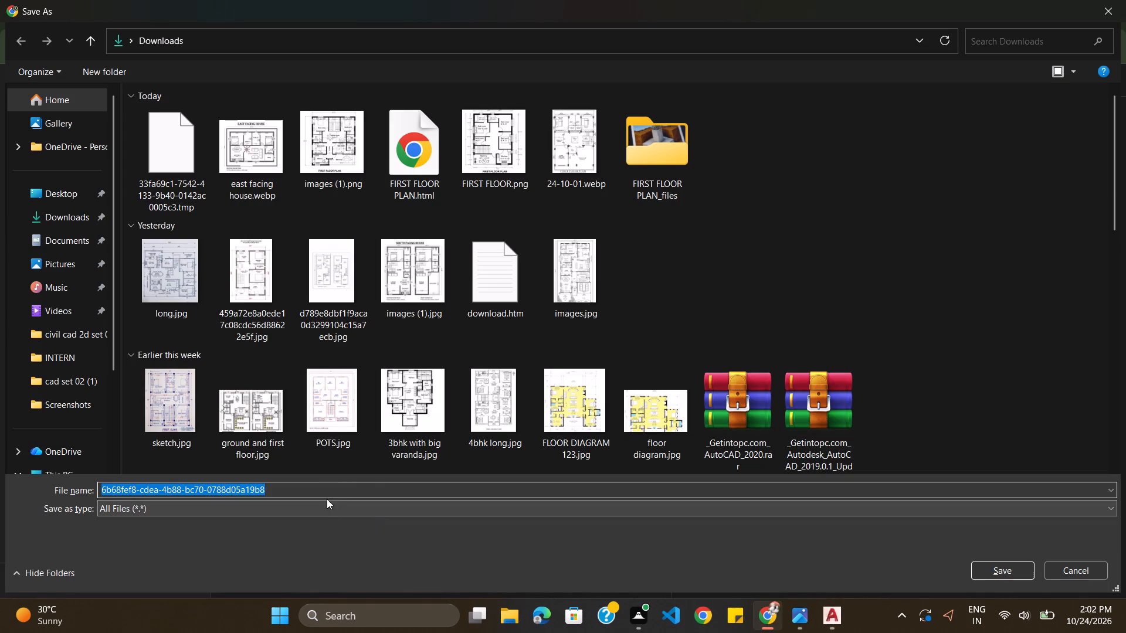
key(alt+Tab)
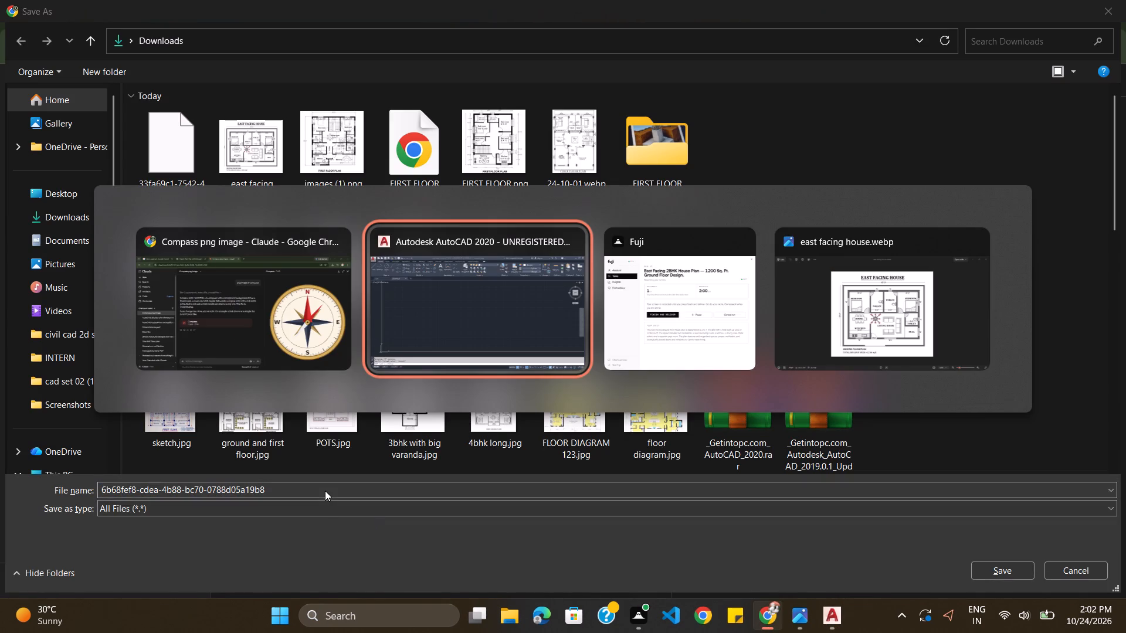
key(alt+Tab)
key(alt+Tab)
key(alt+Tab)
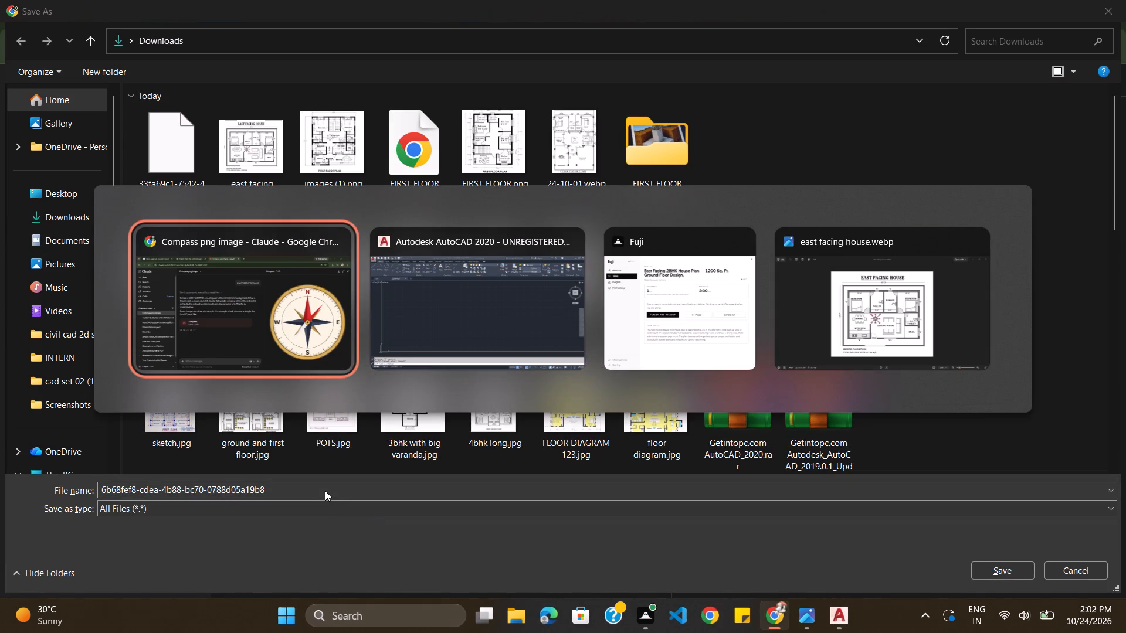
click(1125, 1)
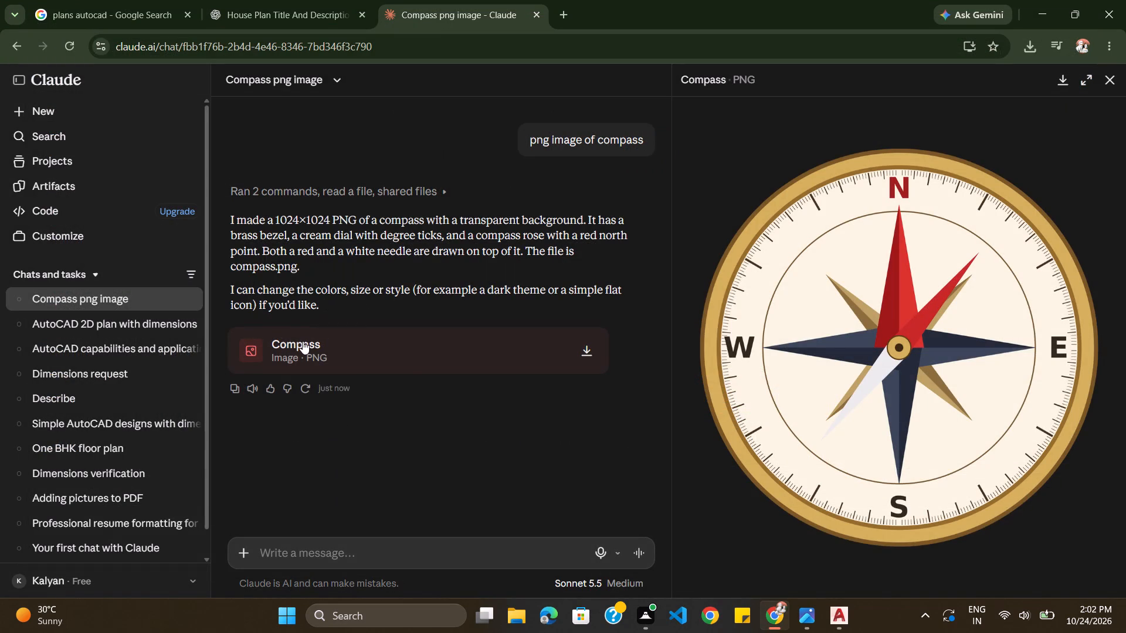
Download the generated compass PNG from the chat.
click(589, 355)
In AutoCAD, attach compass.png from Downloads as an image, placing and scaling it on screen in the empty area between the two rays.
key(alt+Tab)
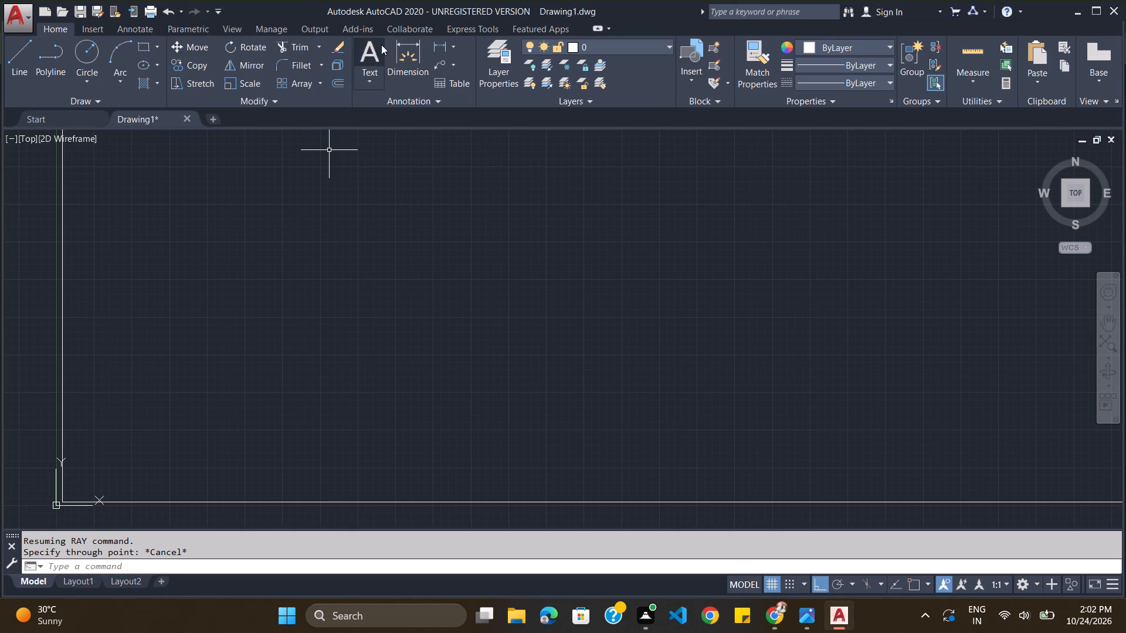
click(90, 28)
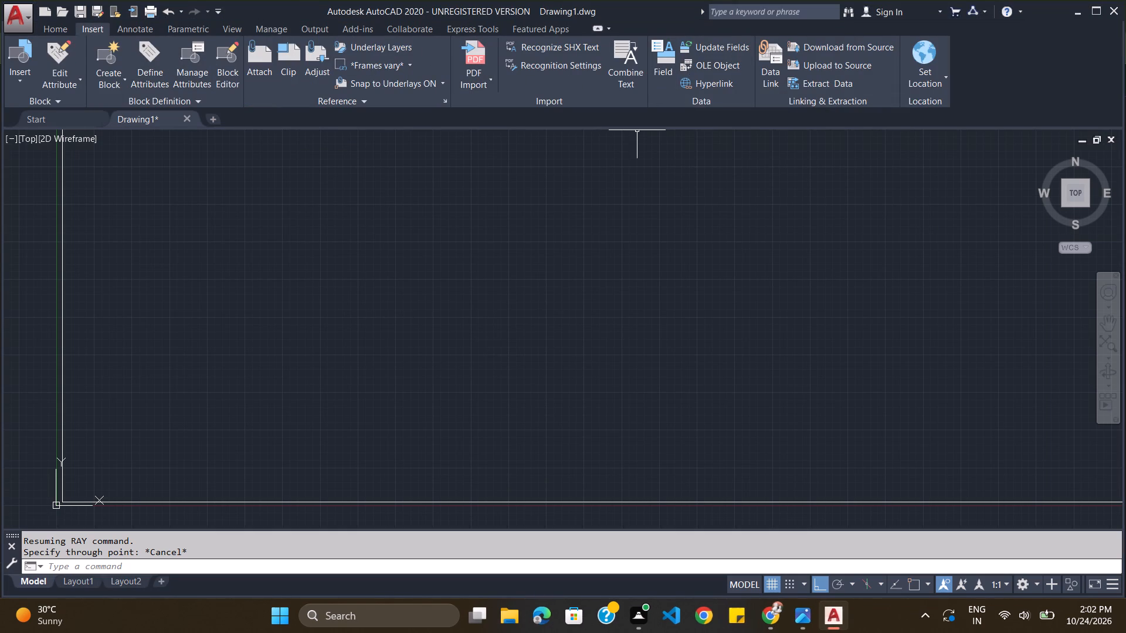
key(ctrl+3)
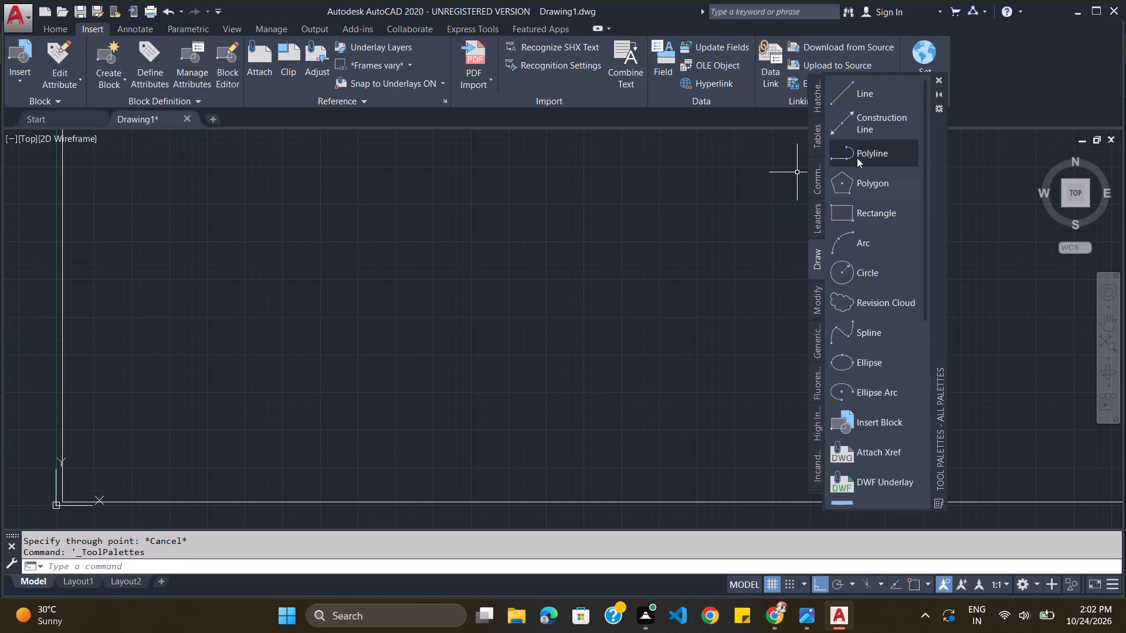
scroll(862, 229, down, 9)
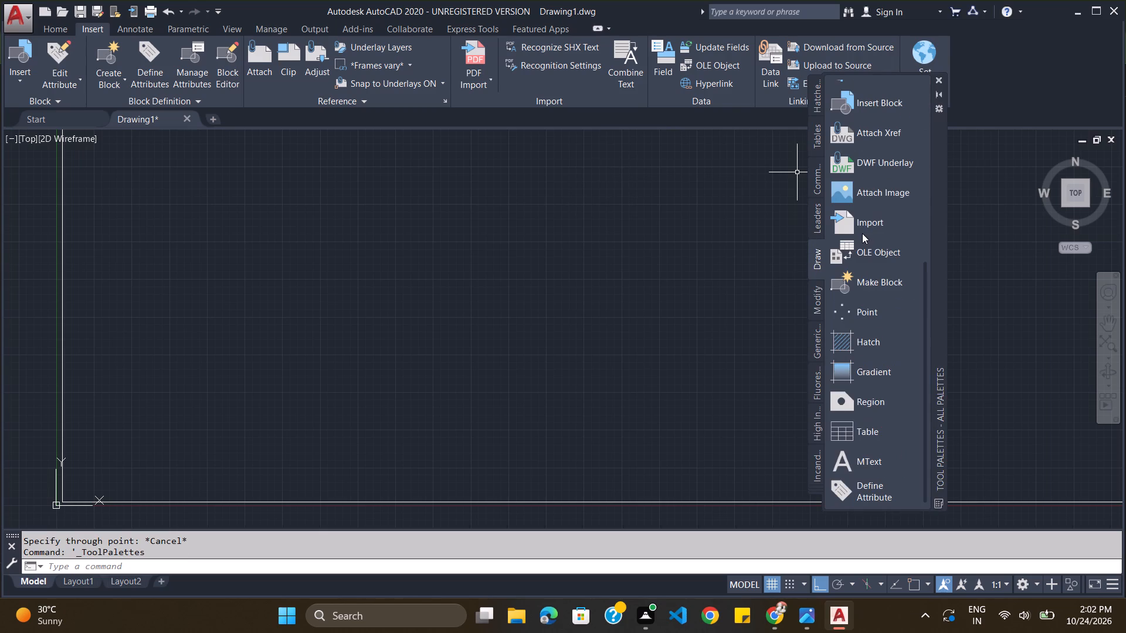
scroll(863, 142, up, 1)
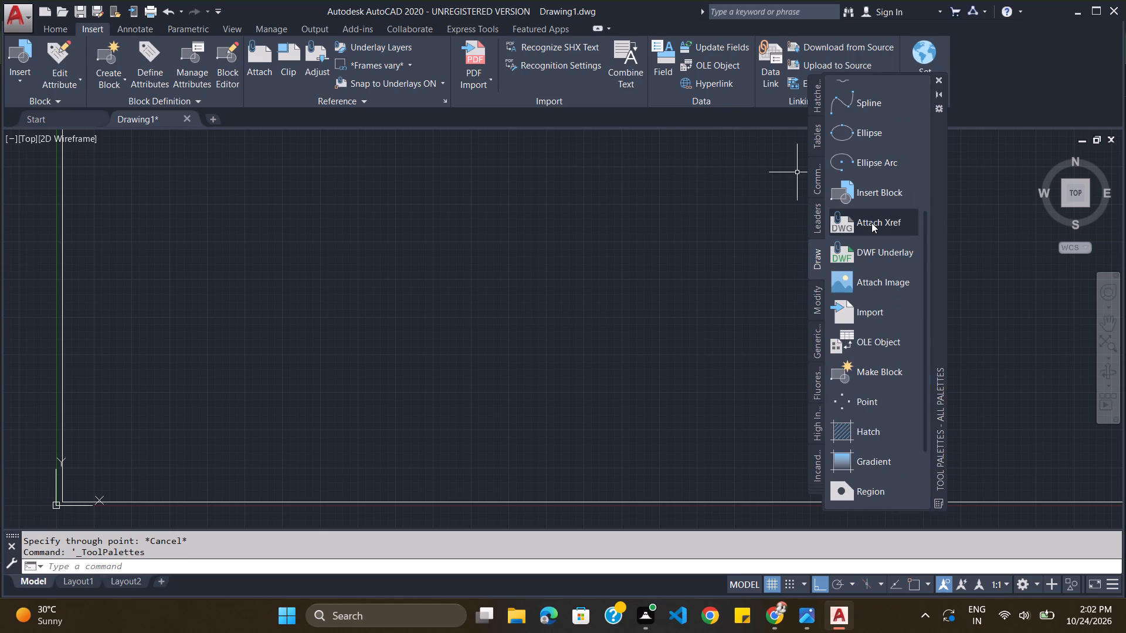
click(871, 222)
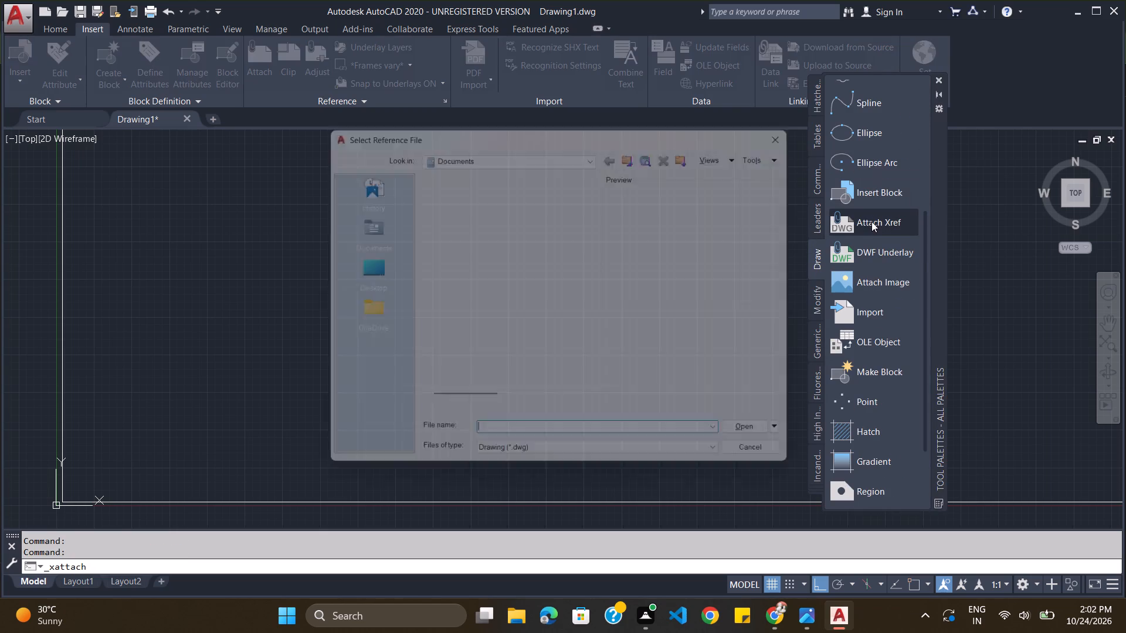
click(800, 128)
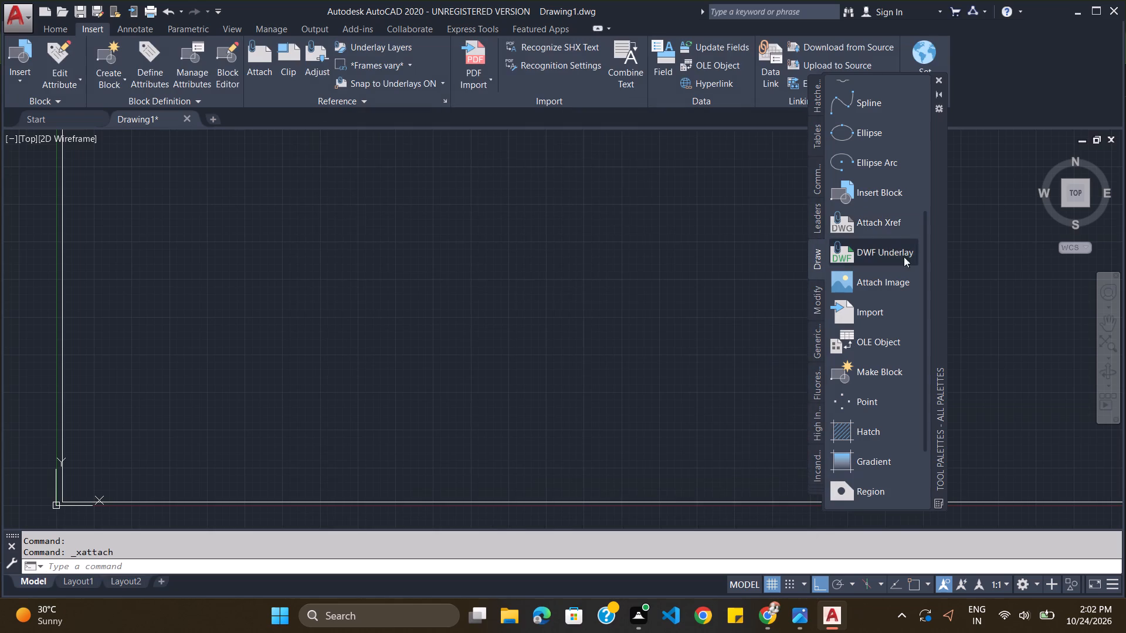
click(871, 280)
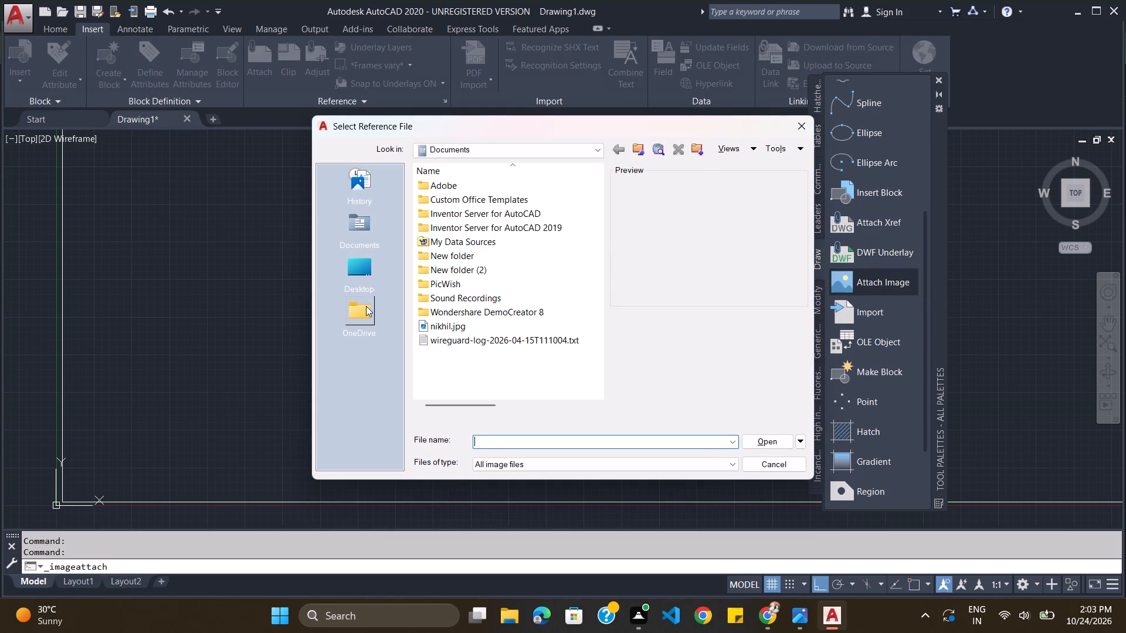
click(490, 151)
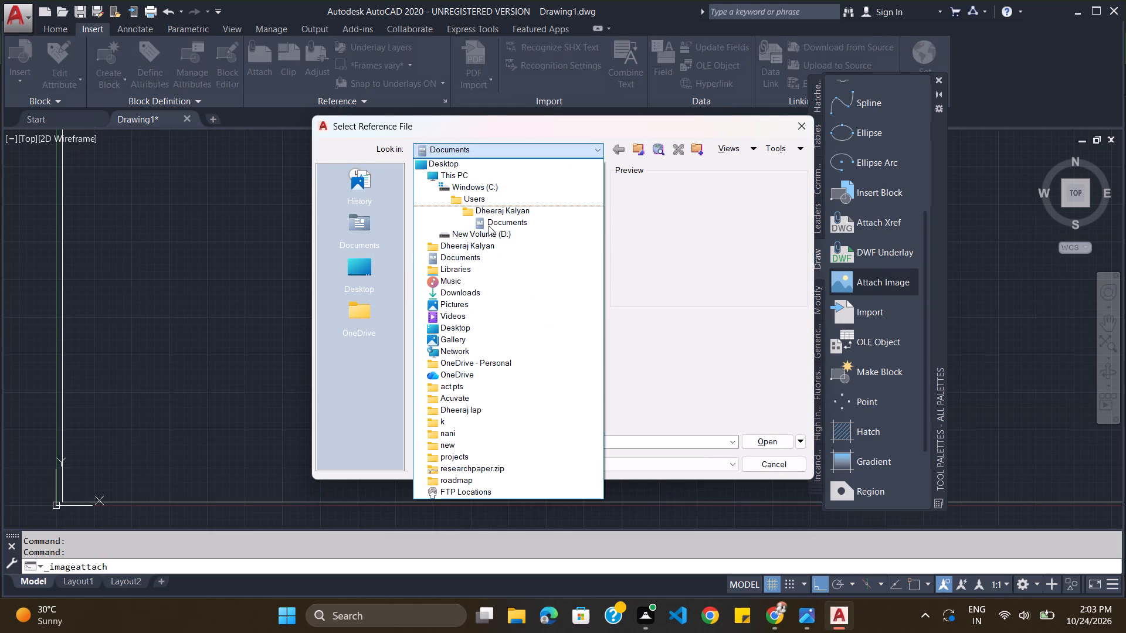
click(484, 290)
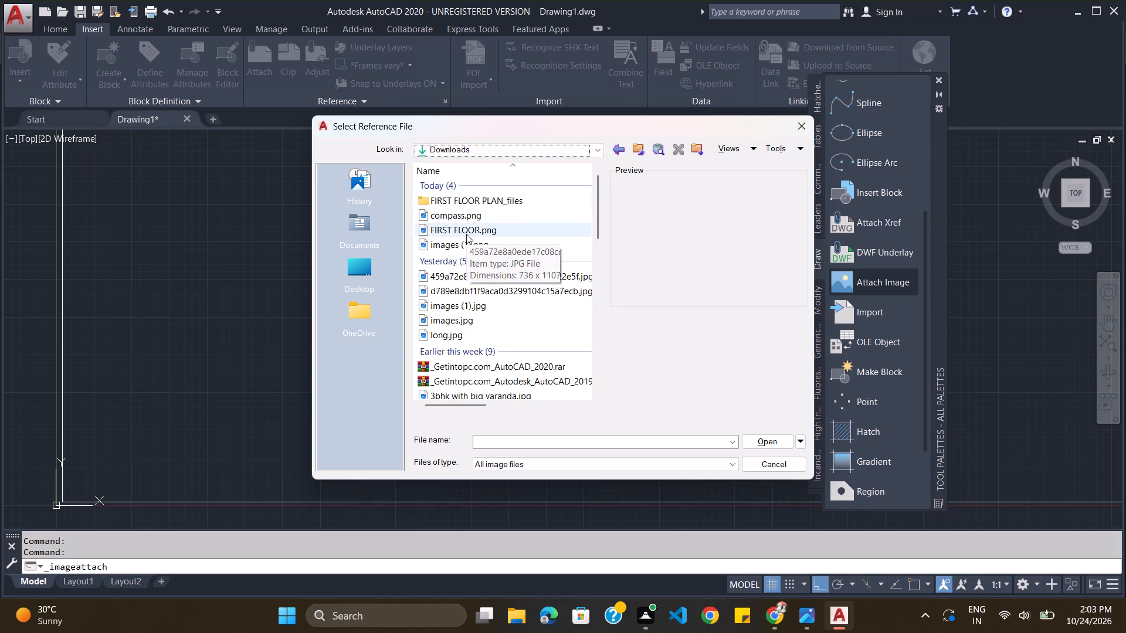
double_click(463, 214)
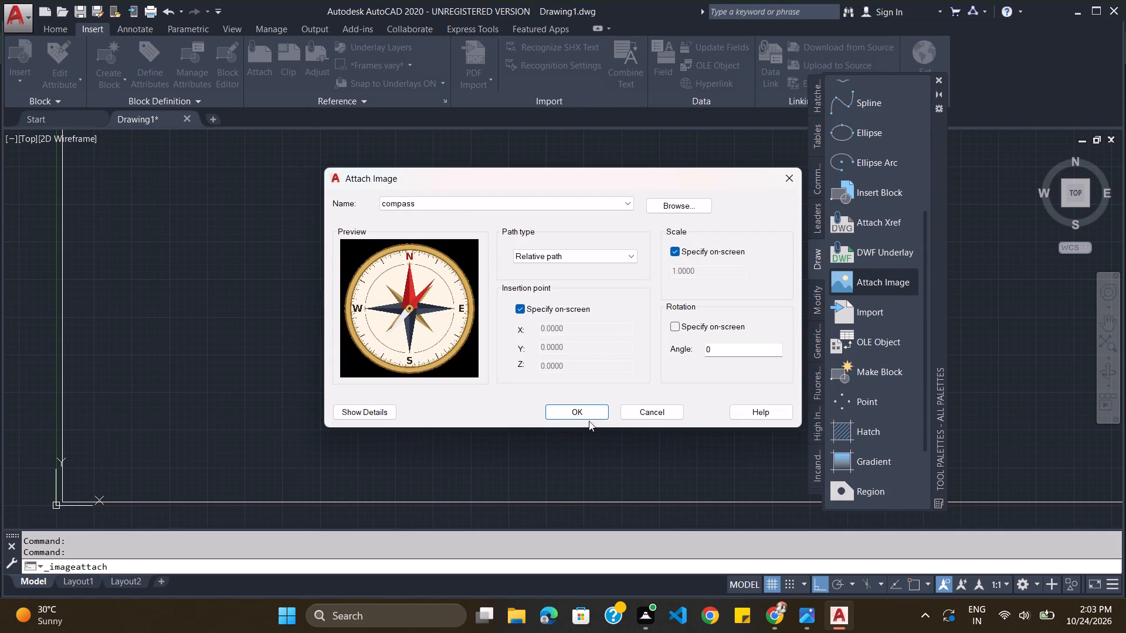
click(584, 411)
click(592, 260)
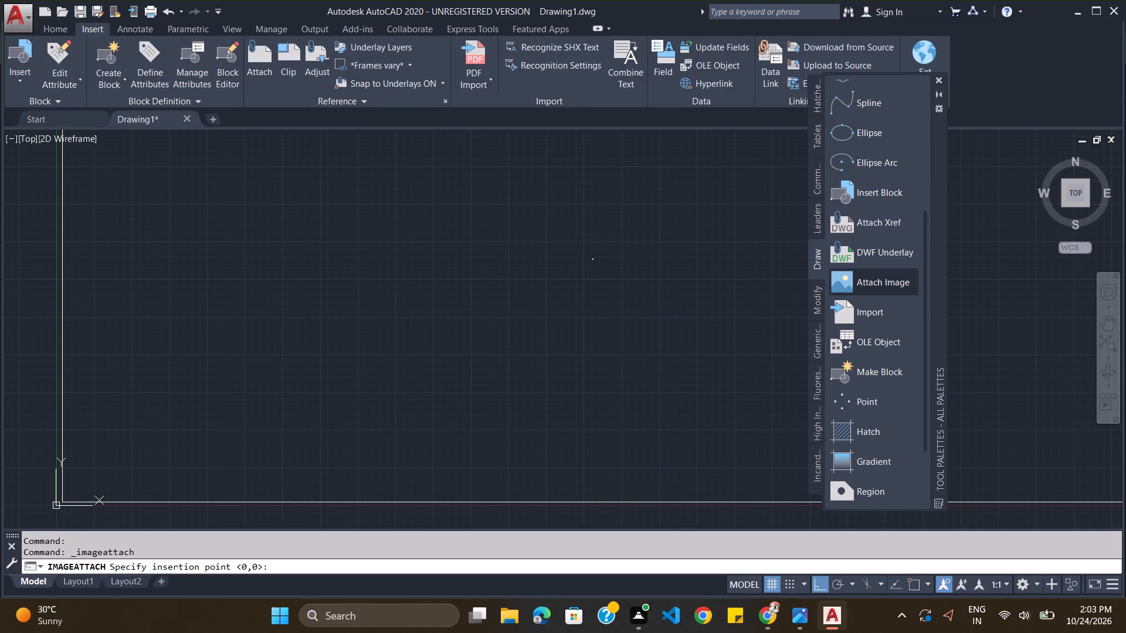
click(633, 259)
Select the attached compass image and examine its appearance and frame up close.
drag(638, 201, 619, 330)
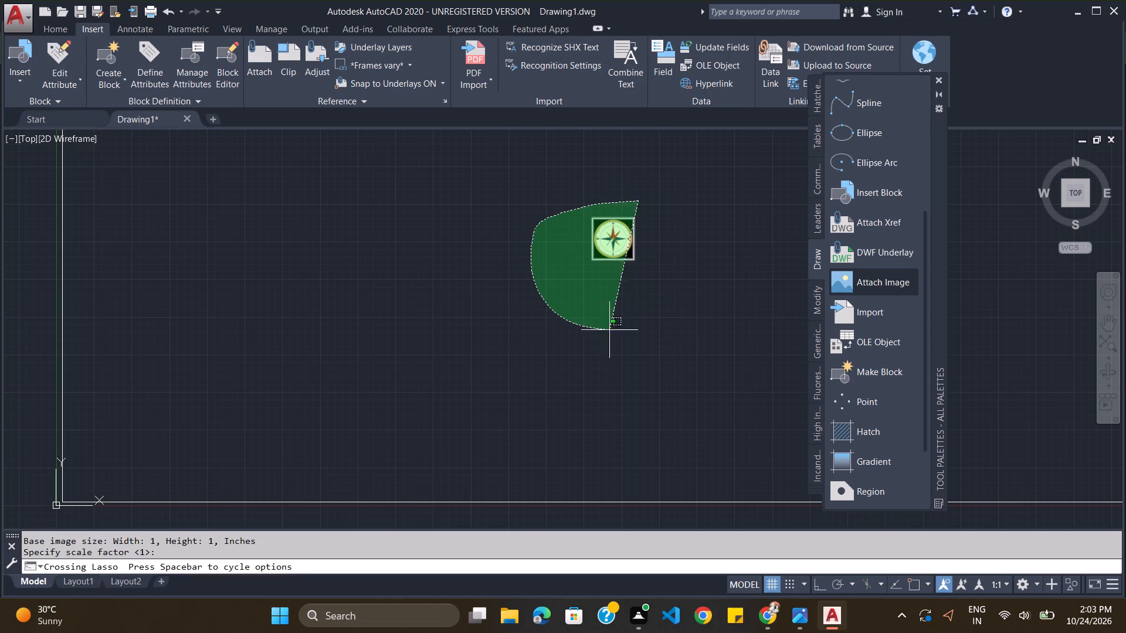
drag(619, 330, 617, 182)
scroll(636, 237, up, 4)
scroll(626, 245, down, 2)
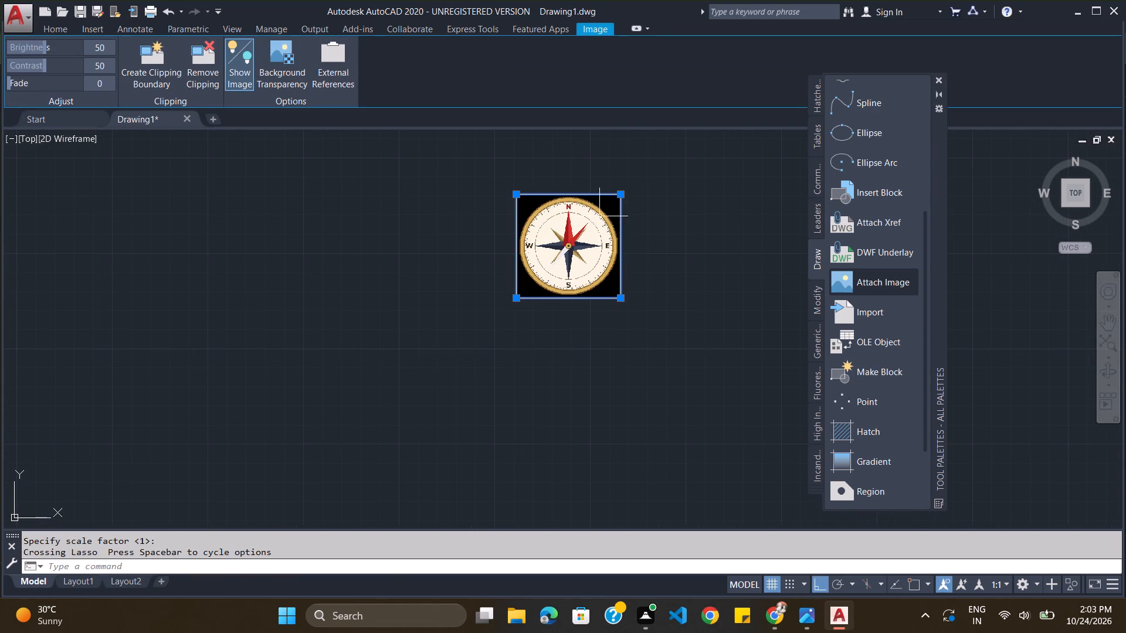
scroll(573, 212, up, 2)
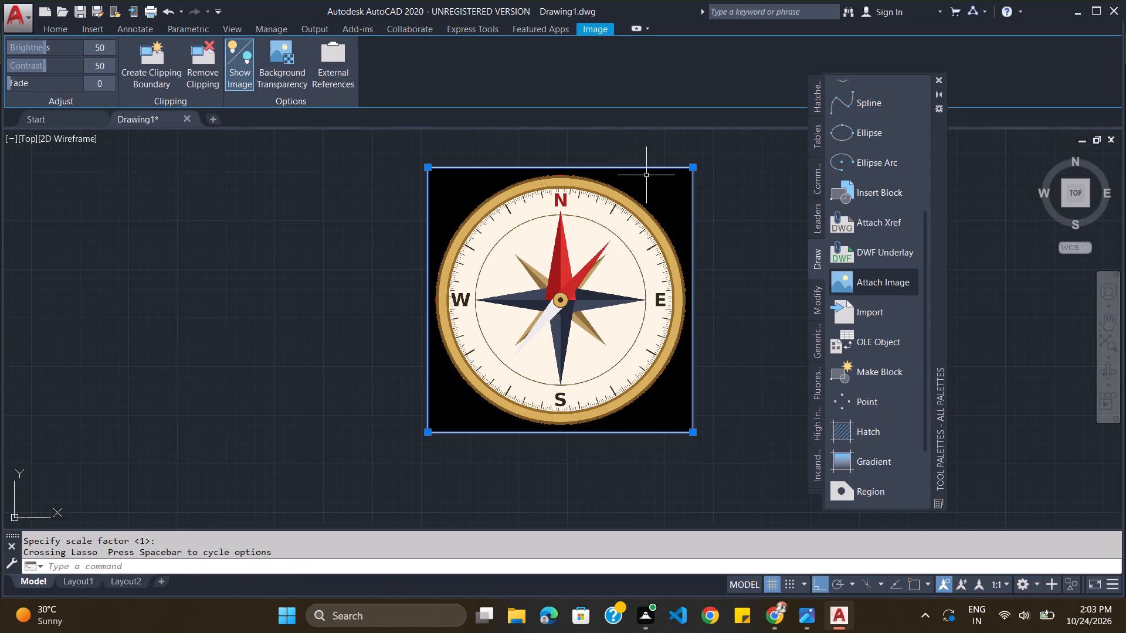
click(657, 182)
right_click(657, 182)
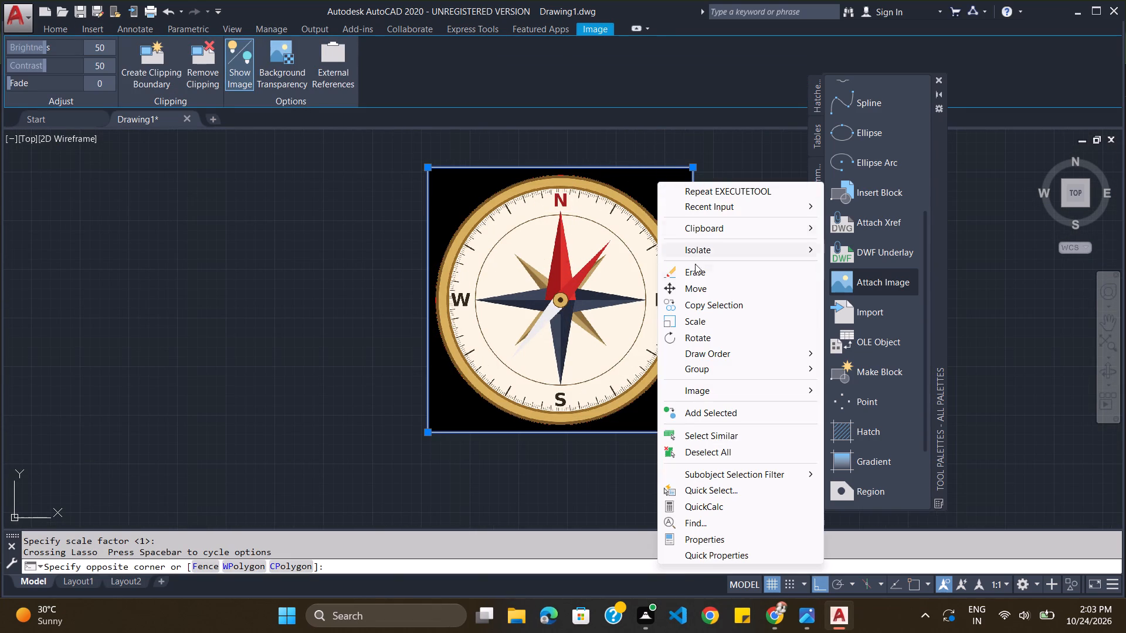
key(Escape)
click(683, 201)
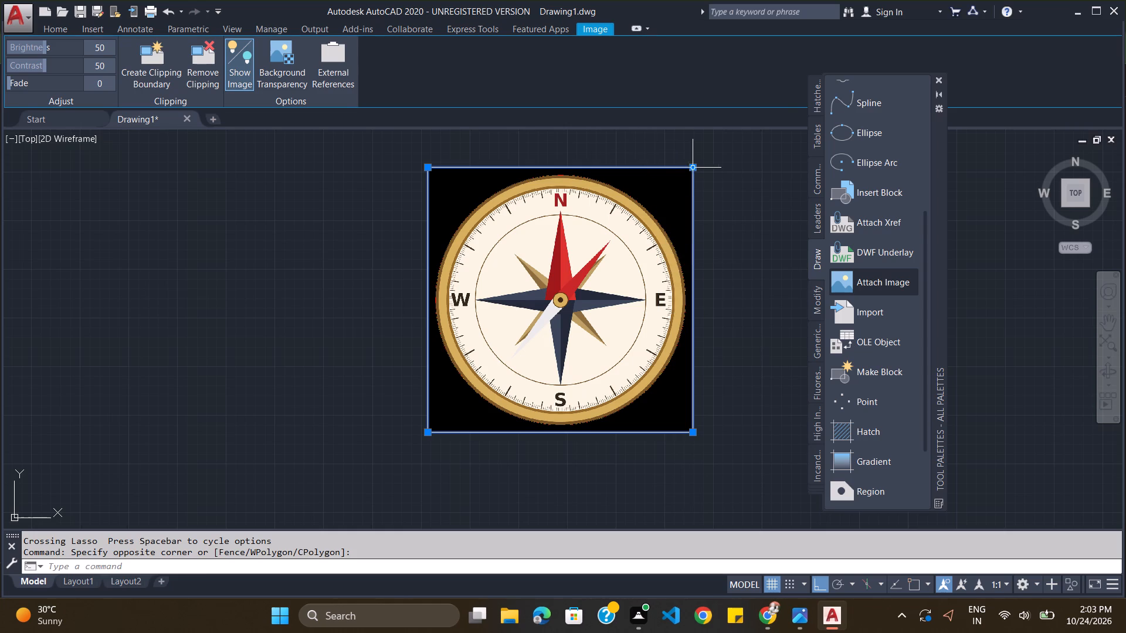
key(Escape)
click(665, 229)
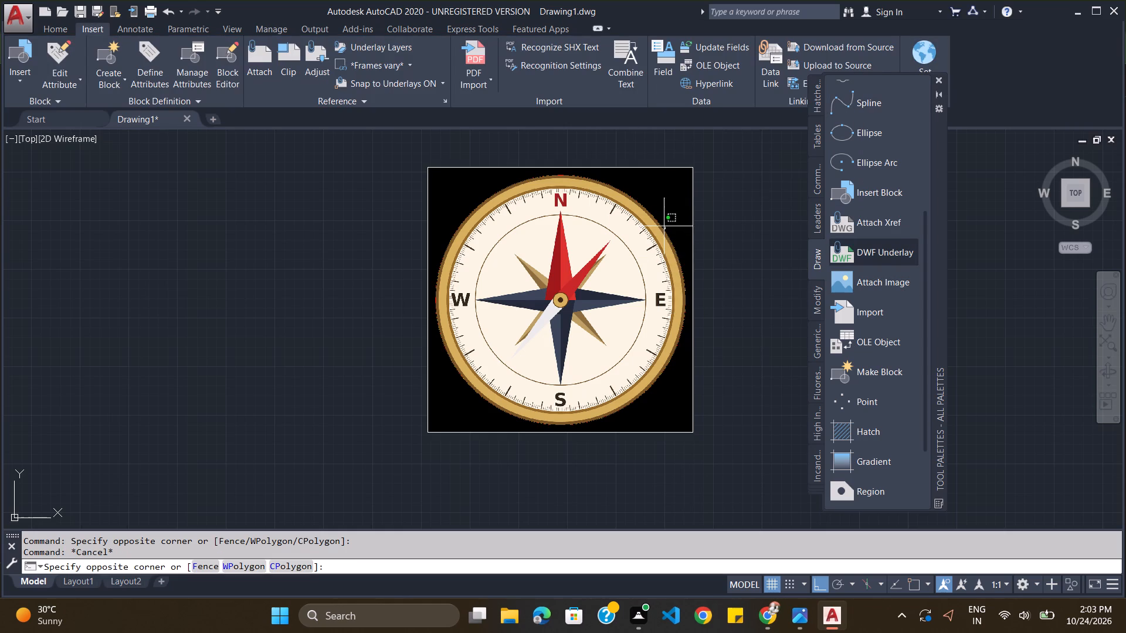
key(Escape)
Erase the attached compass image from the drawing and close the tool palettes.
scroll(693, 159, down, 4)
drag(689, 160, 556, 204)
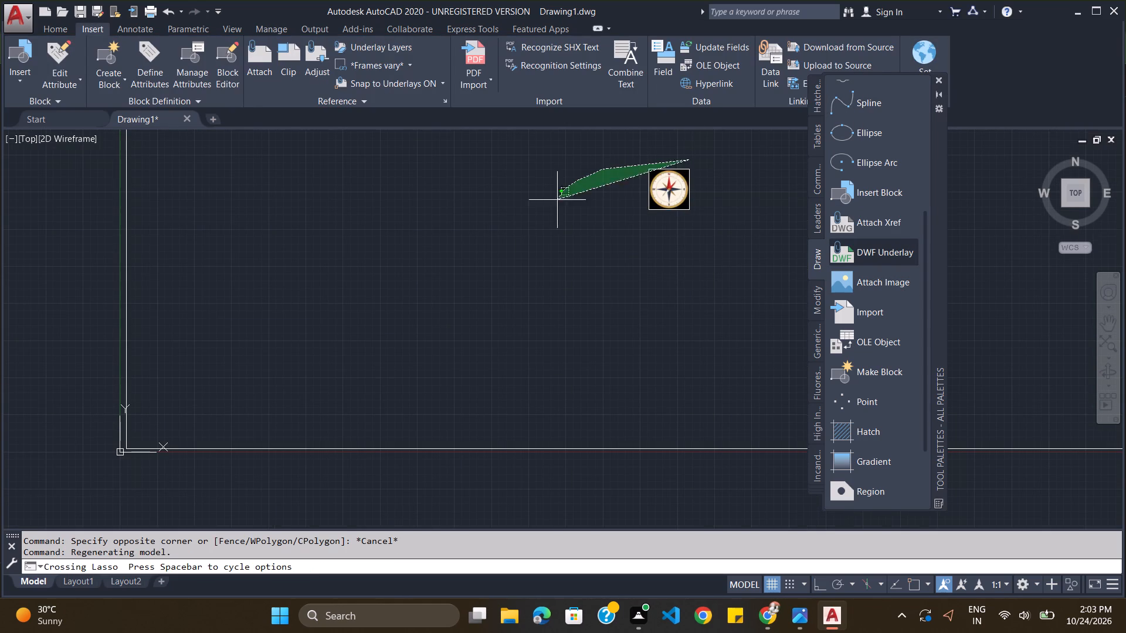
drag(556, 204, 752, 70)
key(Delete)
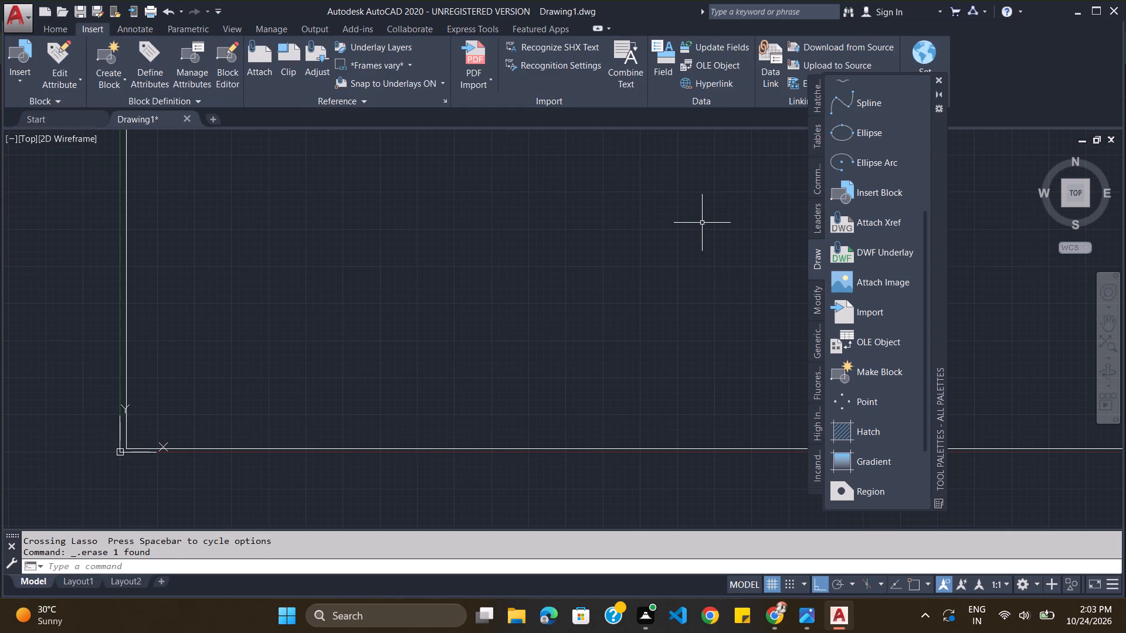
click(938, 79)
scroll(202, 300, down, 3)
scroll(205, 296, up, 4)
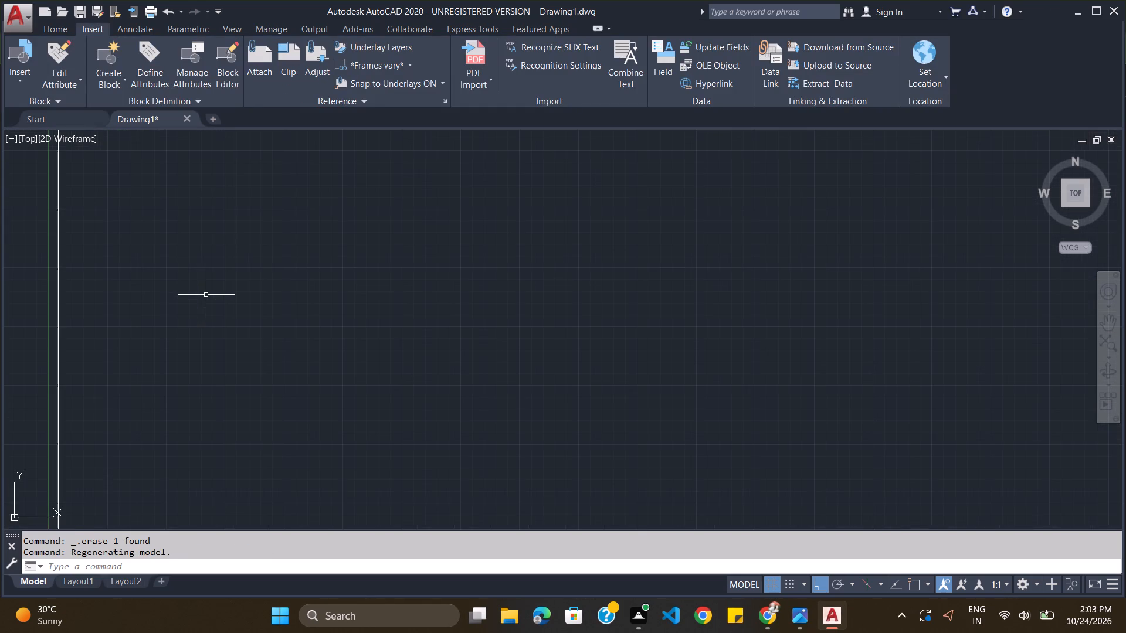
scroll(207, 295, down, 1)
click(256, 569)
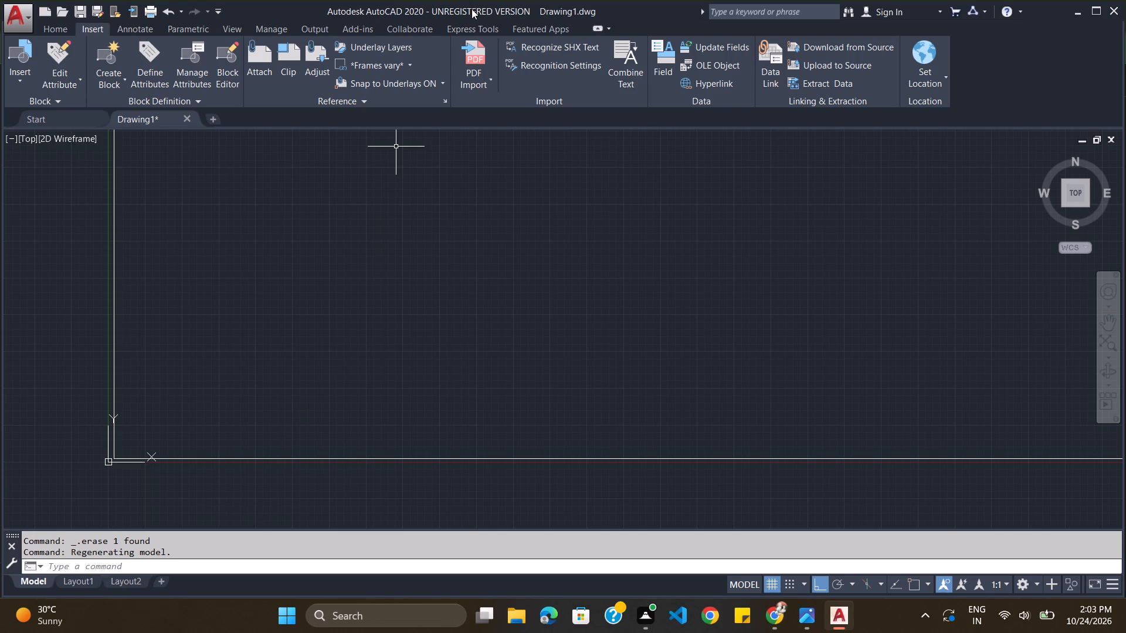
Switch to the reference image east facing house.webp and examine its plot dimensions, walls and room layout against the AutoCAD drawing.
key(alt+Tab)
key(alt+Tab)
key(alt+Tab)
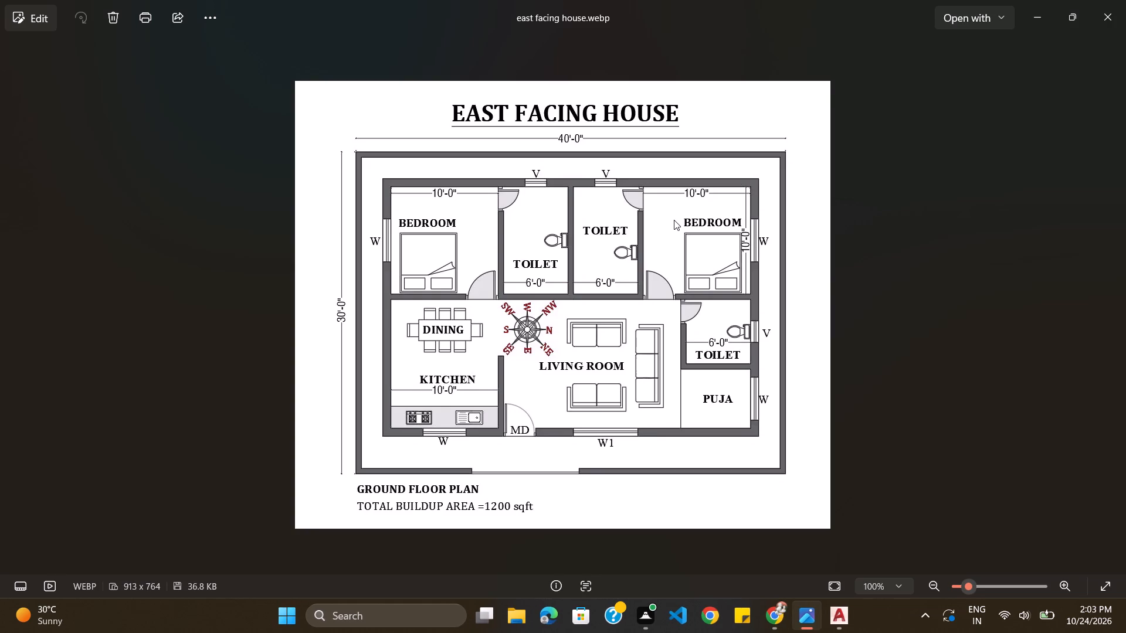
key(alt+Tab)
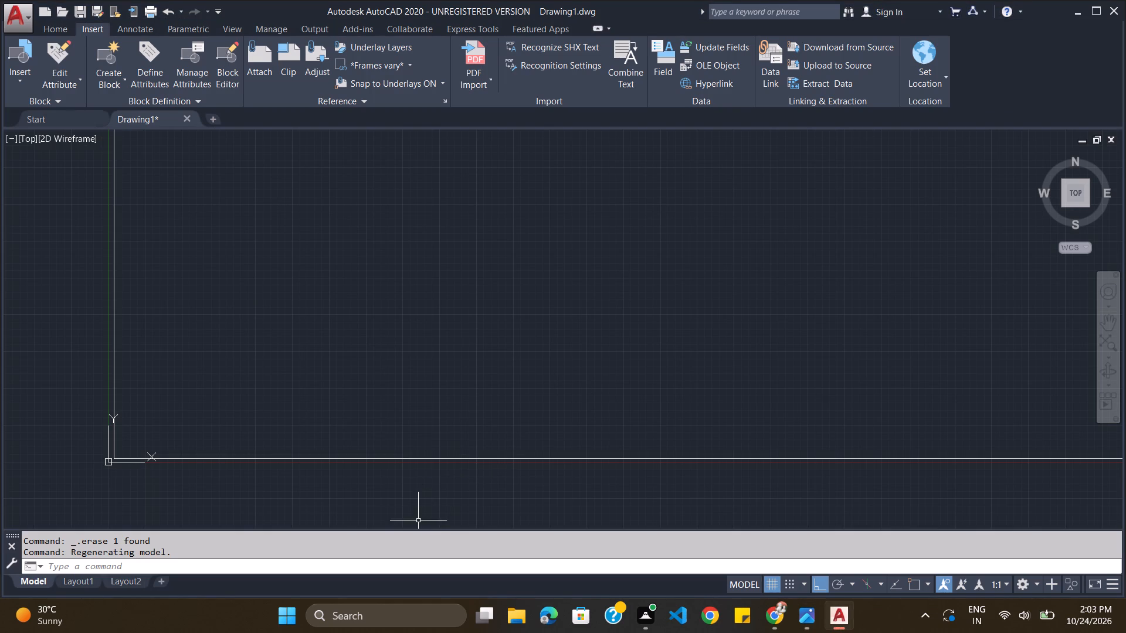
click(409, 563)
key(Escape)
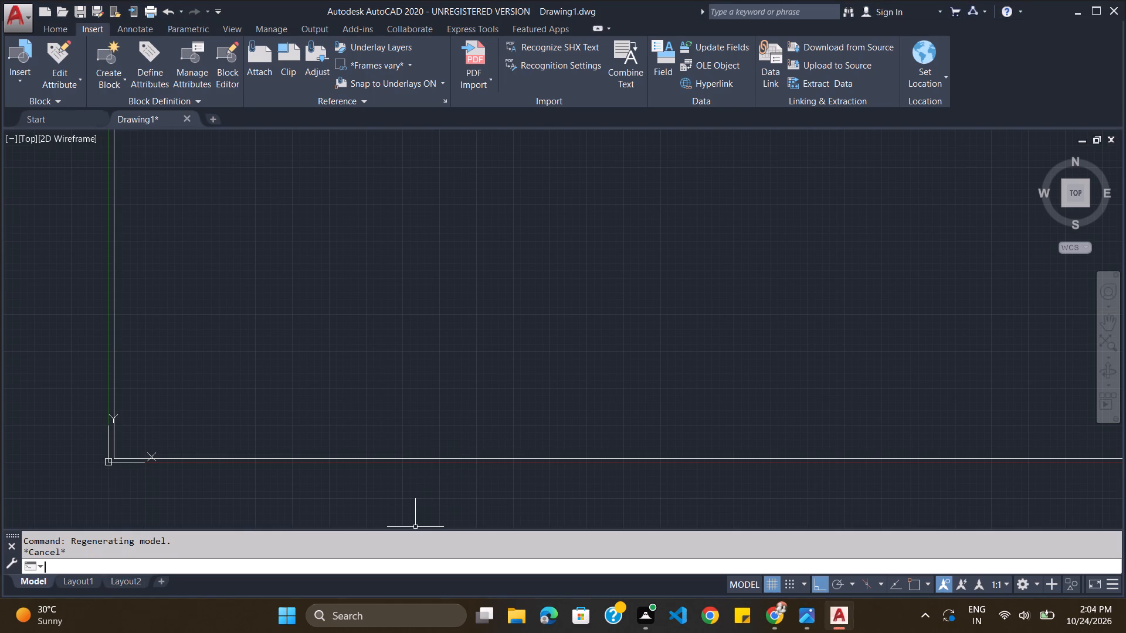
key(alt+Tab)
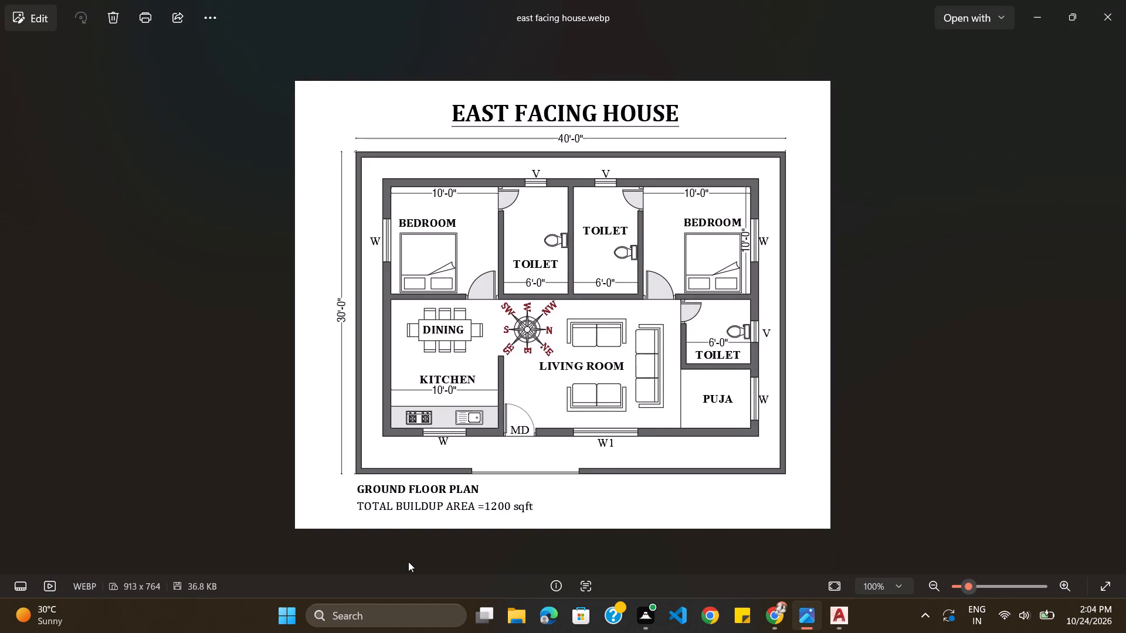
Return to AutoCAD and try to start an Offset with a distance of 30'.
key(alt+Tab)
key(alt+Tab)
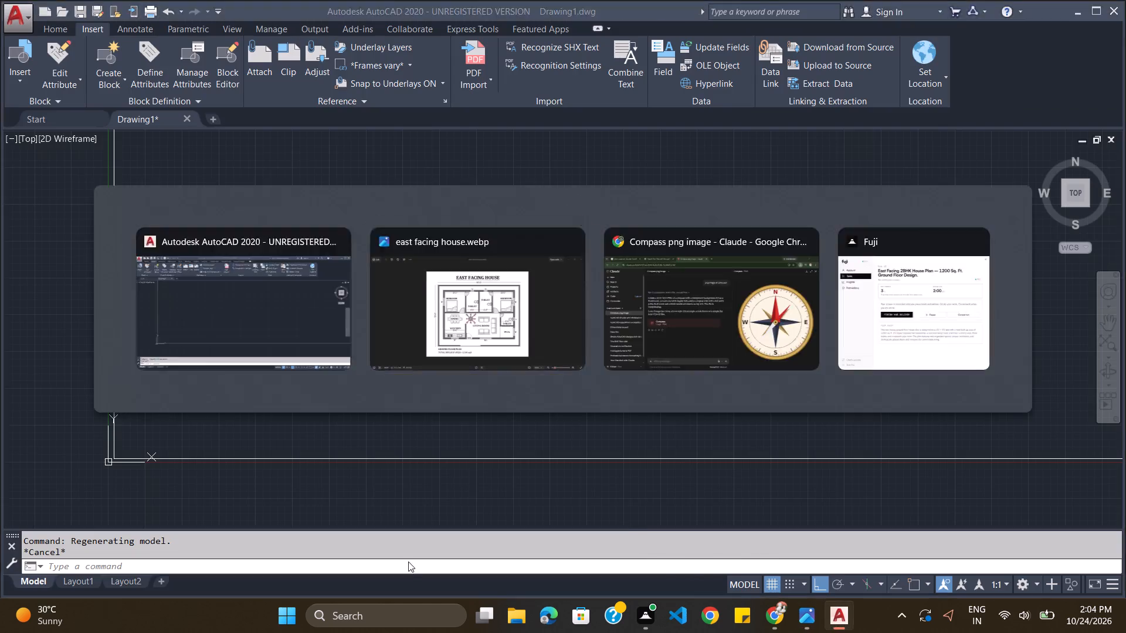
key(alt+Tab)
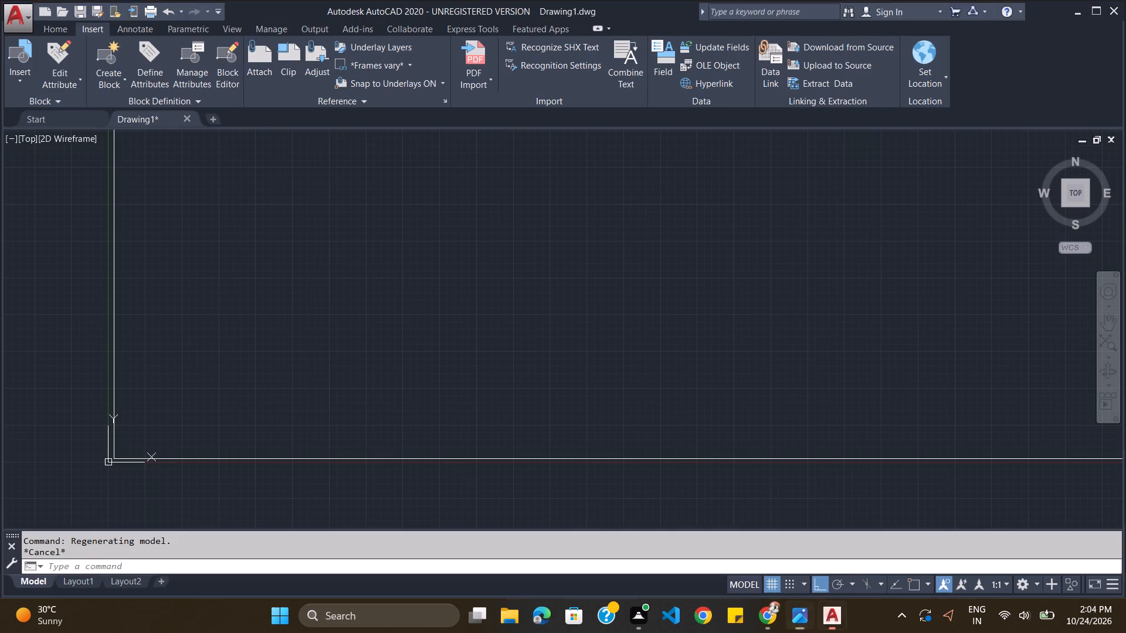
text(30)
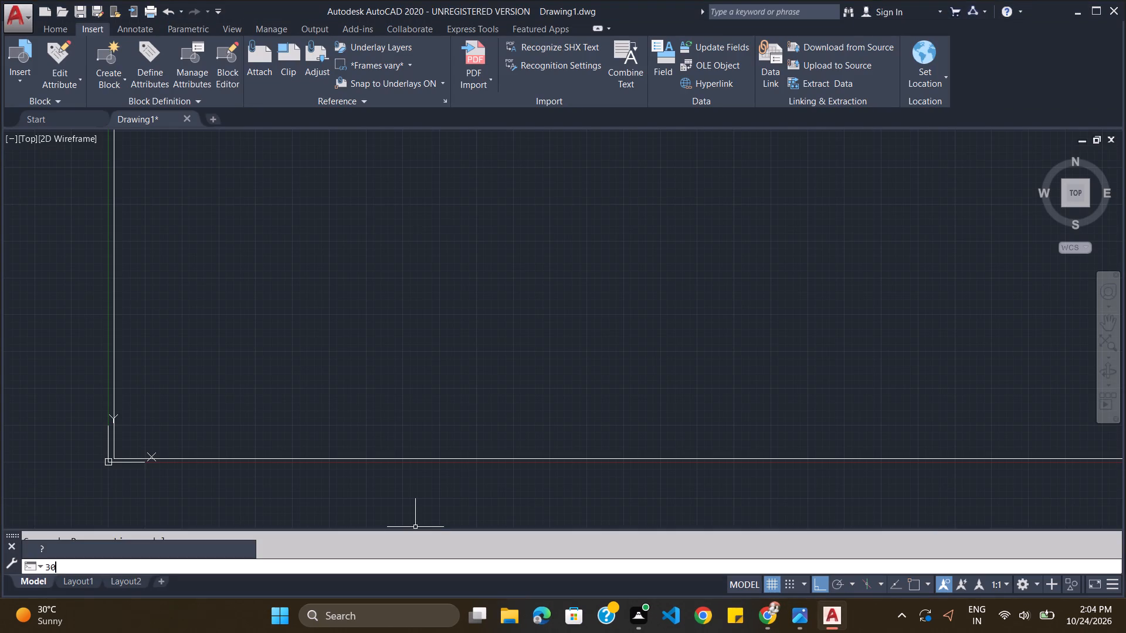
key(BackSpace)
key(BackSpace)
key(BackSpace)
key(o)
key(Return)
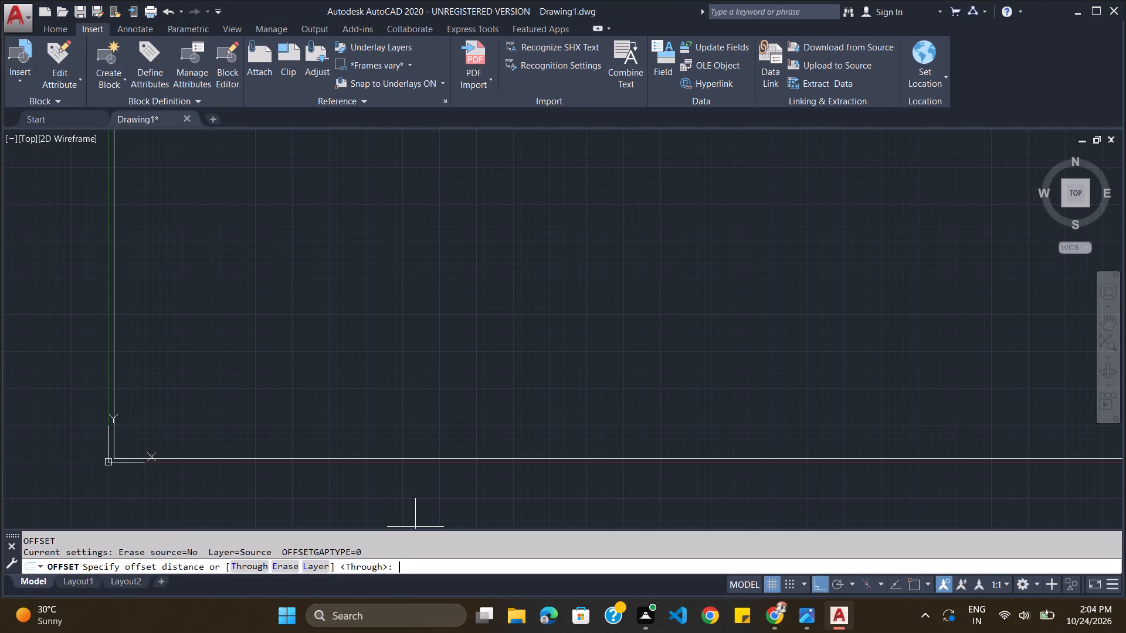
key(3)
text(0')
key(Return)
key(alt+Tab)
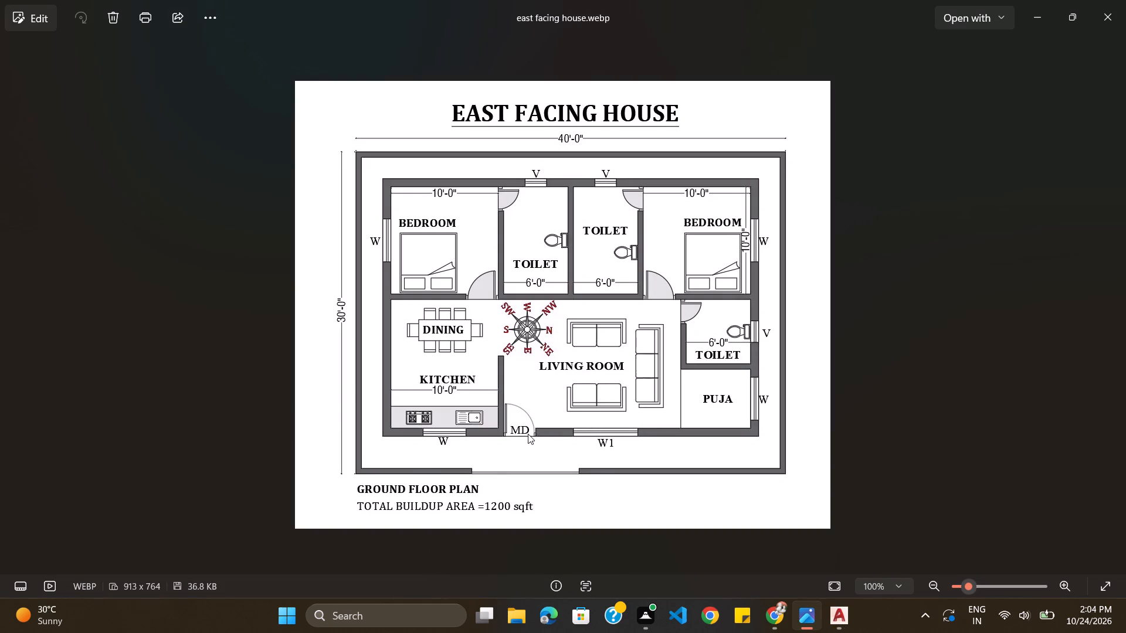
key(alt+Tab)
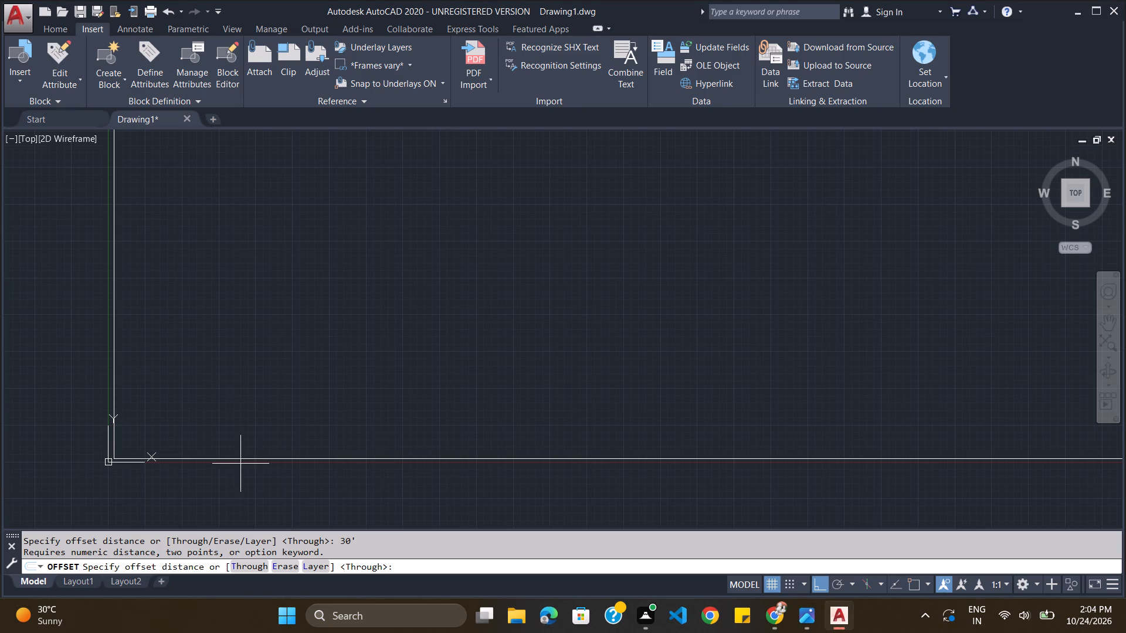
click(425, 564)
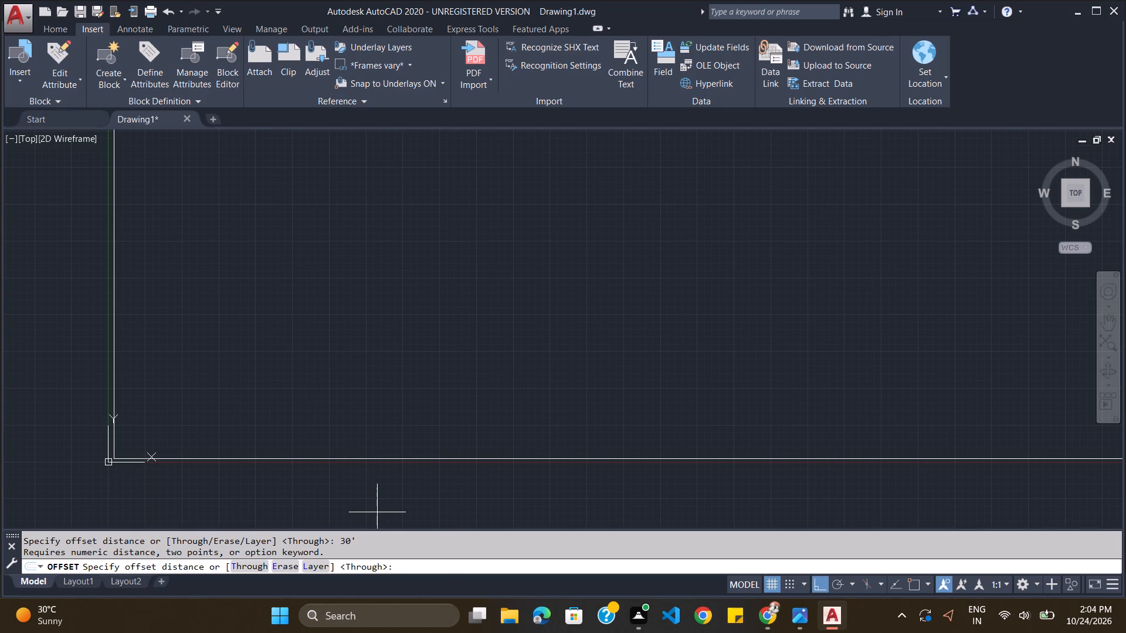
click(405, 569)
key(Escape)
Set the drawing's length units to Architectural.
text(units)
key(Return)
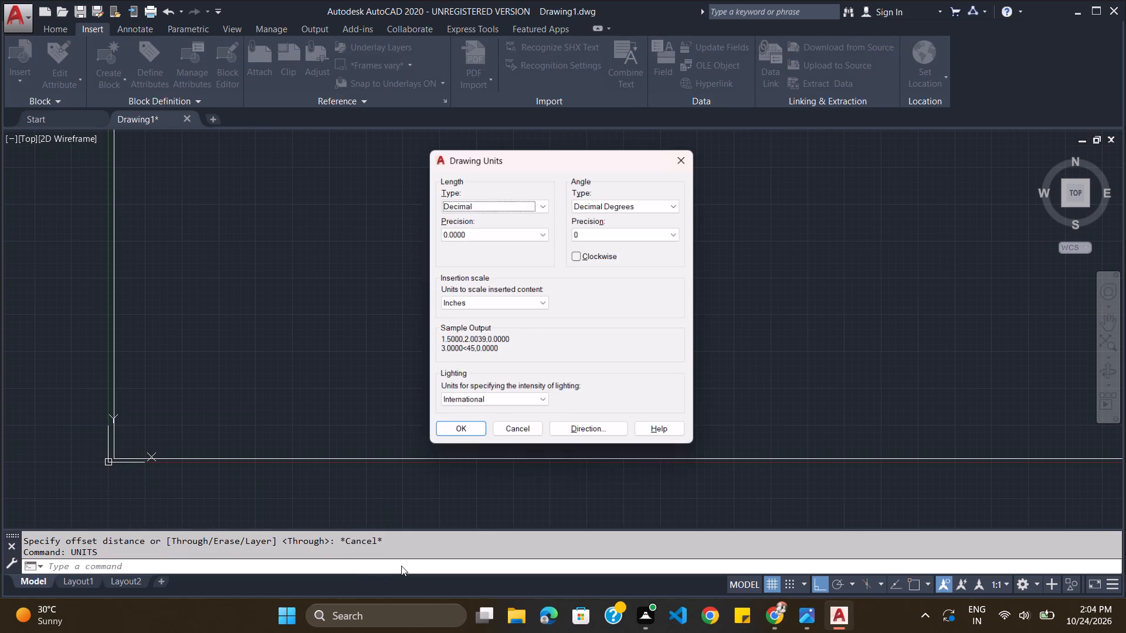
click(520, 203)
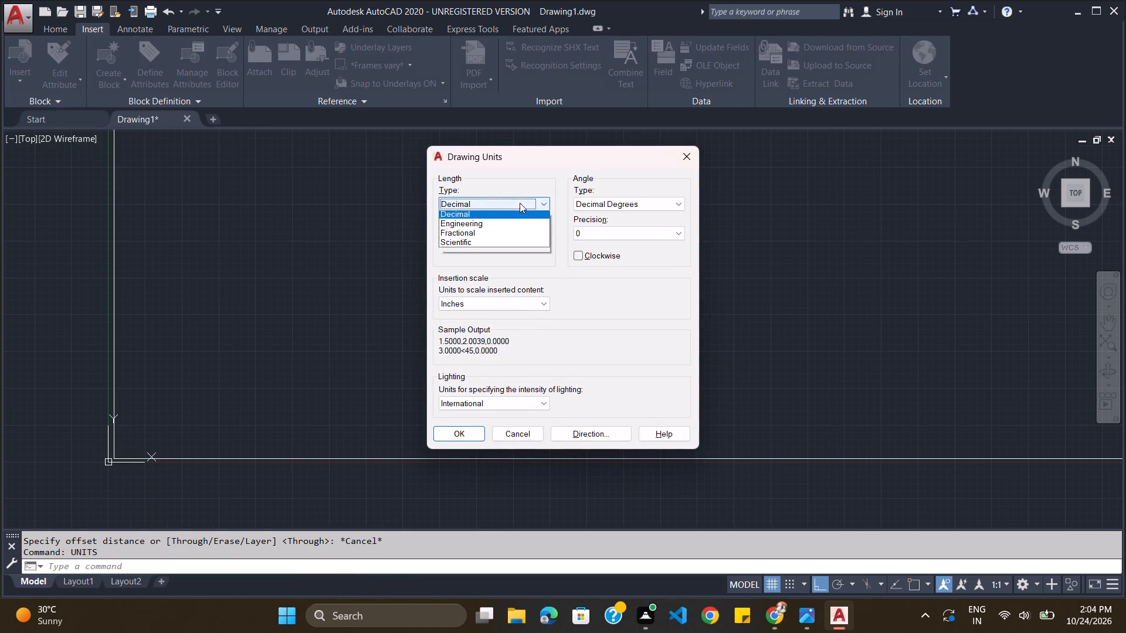
click(515, 218)
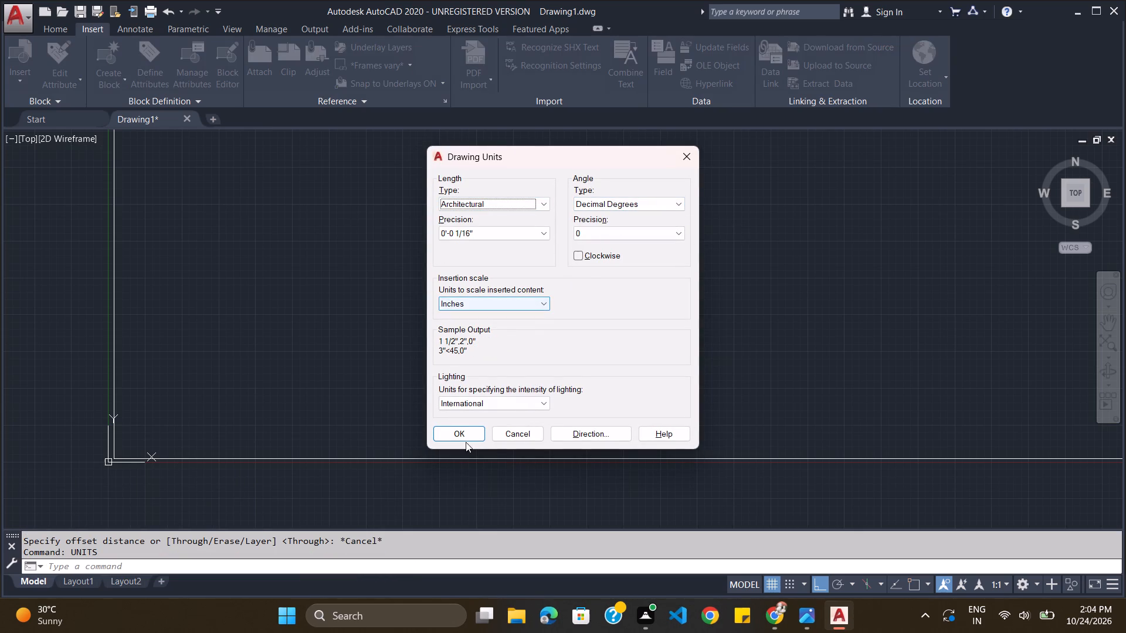
click(466, 438)
Offset the bottom horizontal ray upward by 30' for the top boundary, checking the reference image.
click(482, 564)
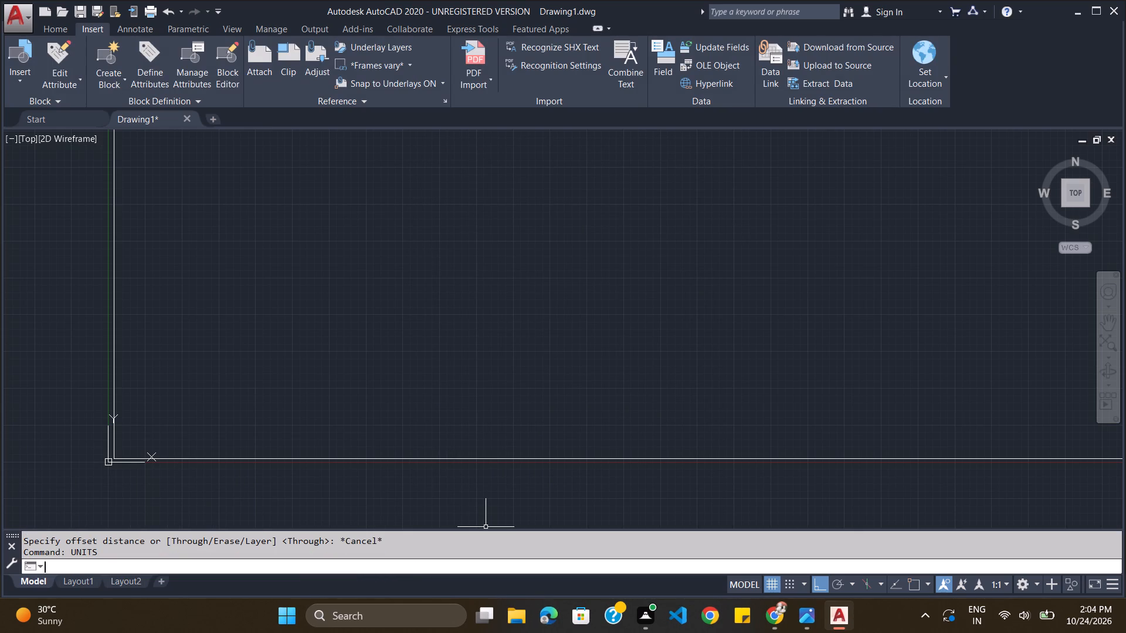
key(o)
key(Return)
text(30')
key(Return)
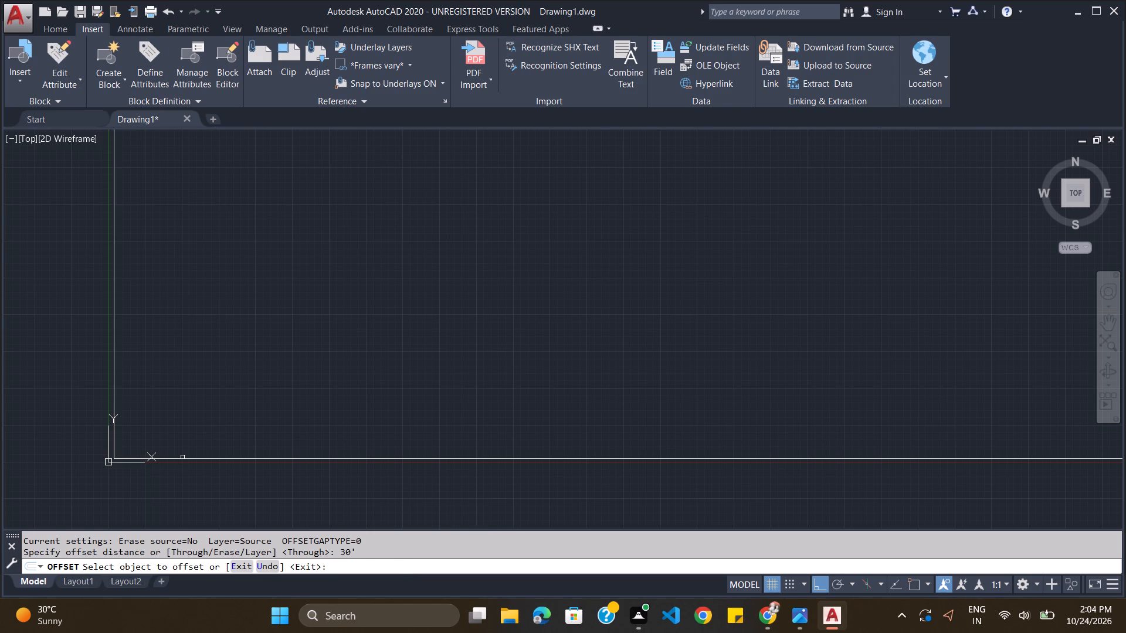
click(185, 458)
click(273, 197)
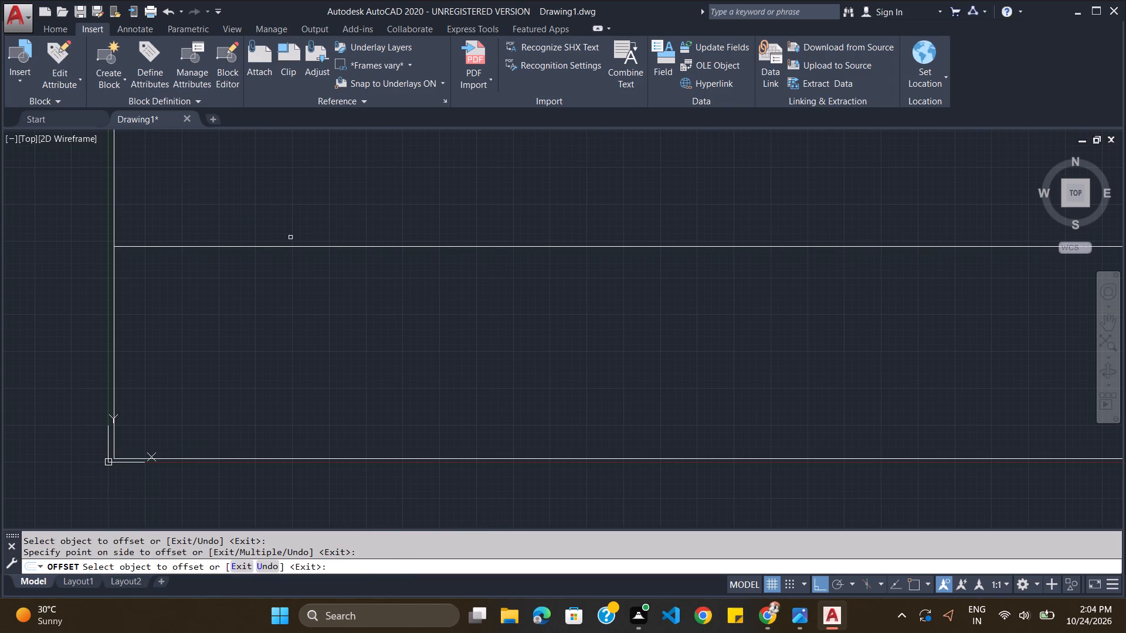
key(alt+Tab)
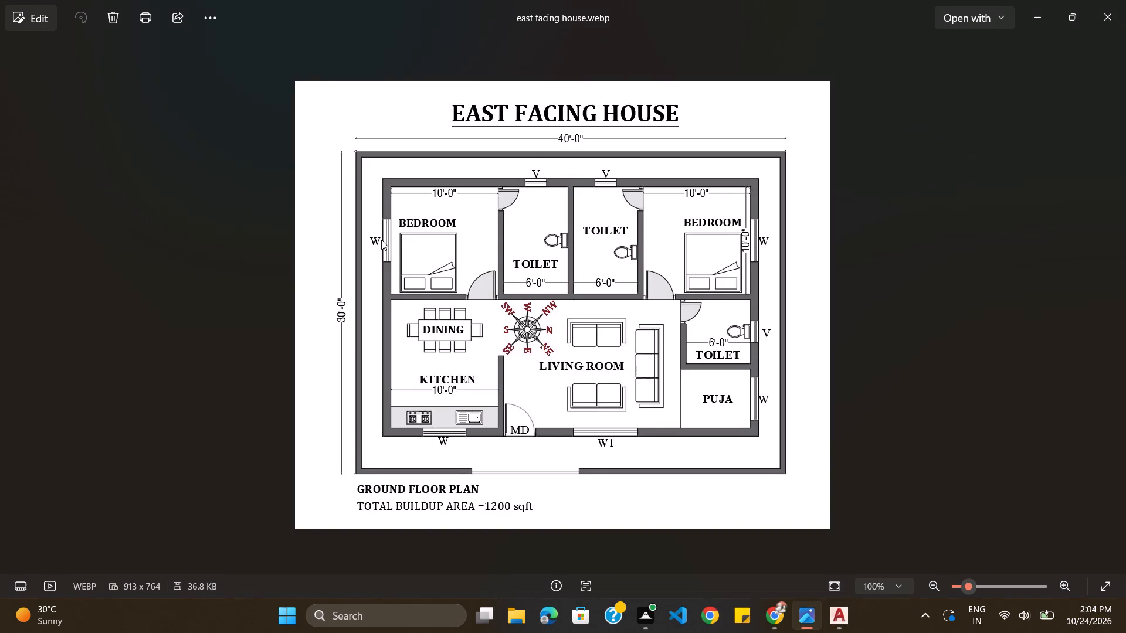
key(alt+Tab)
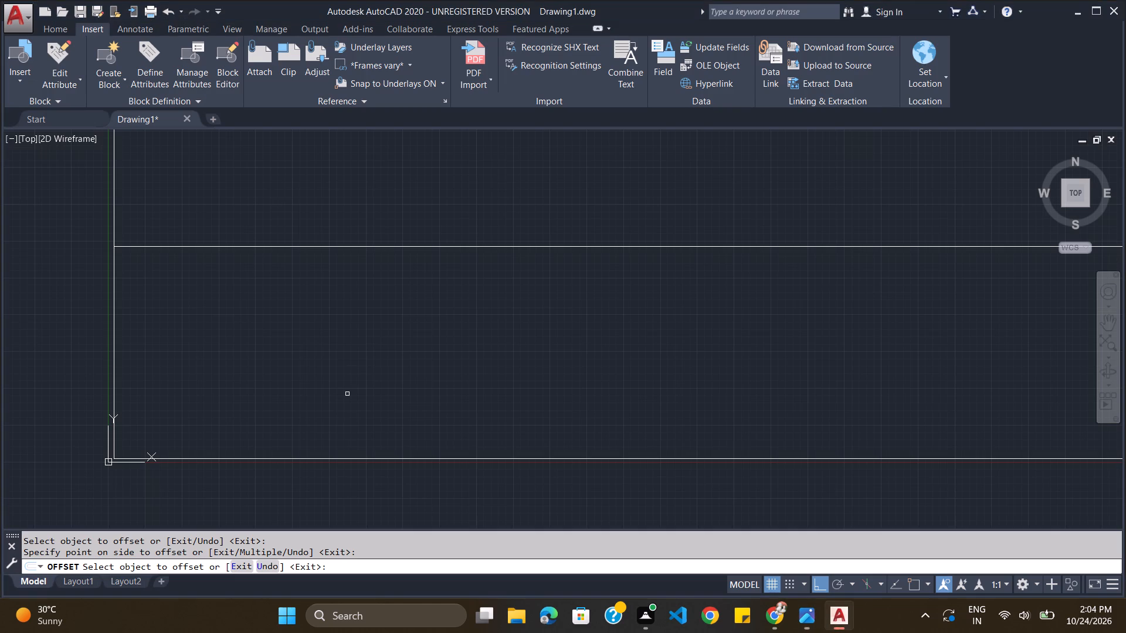
click(359, 567)
key(Escape)
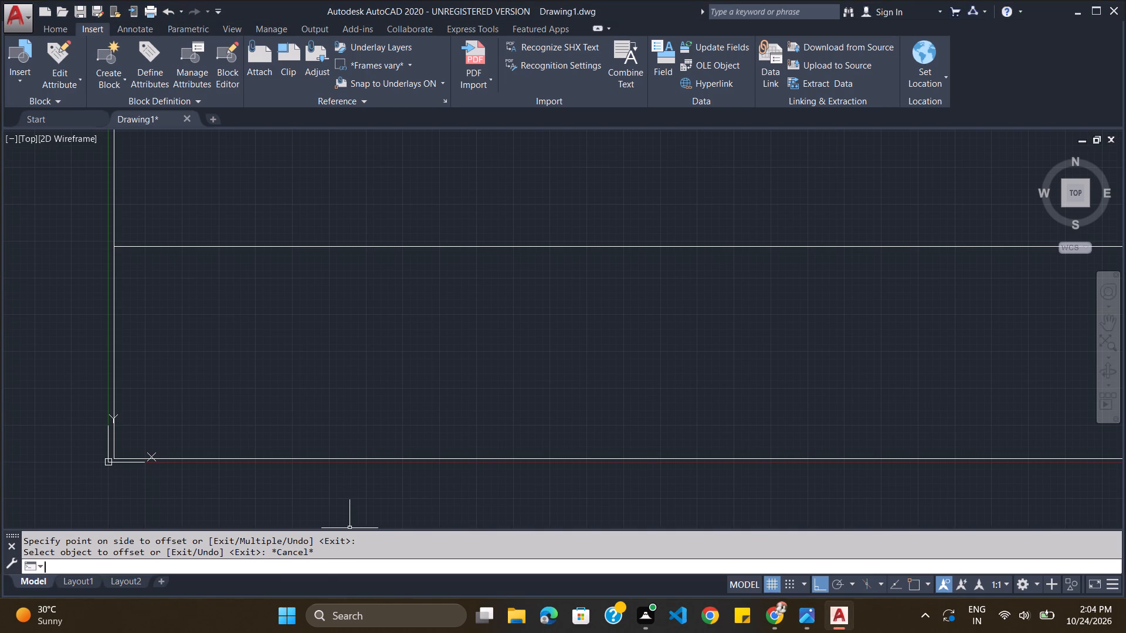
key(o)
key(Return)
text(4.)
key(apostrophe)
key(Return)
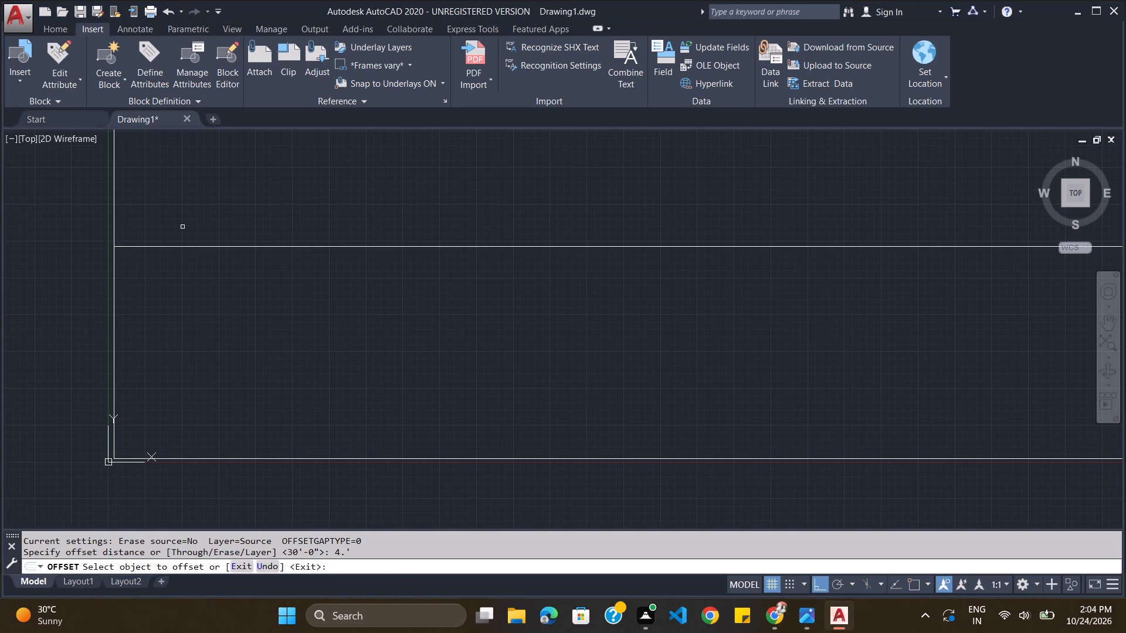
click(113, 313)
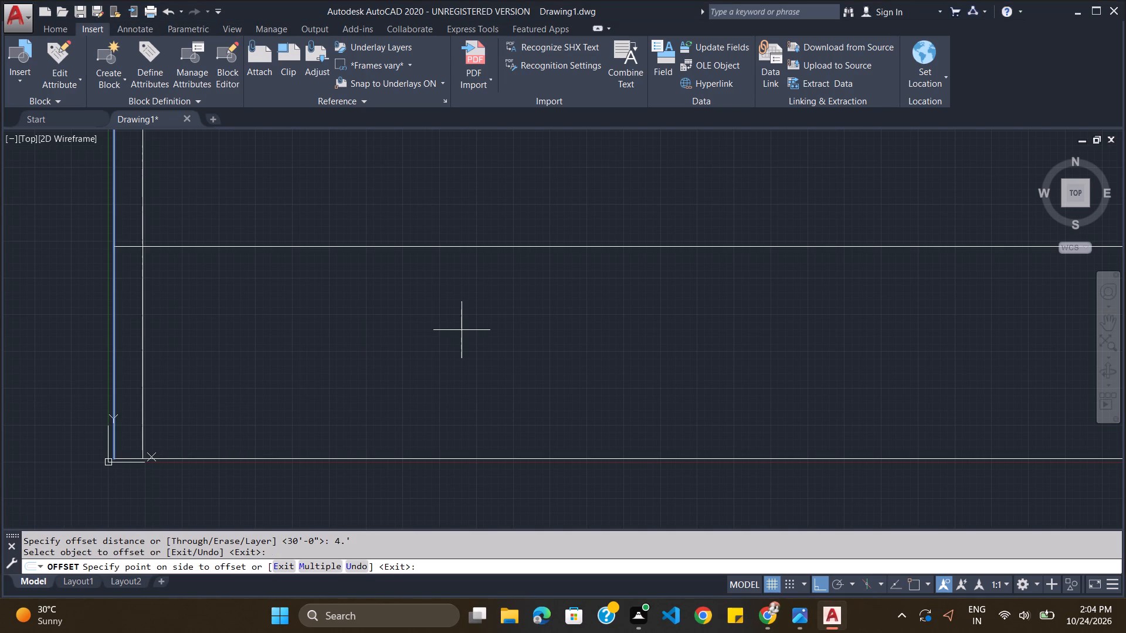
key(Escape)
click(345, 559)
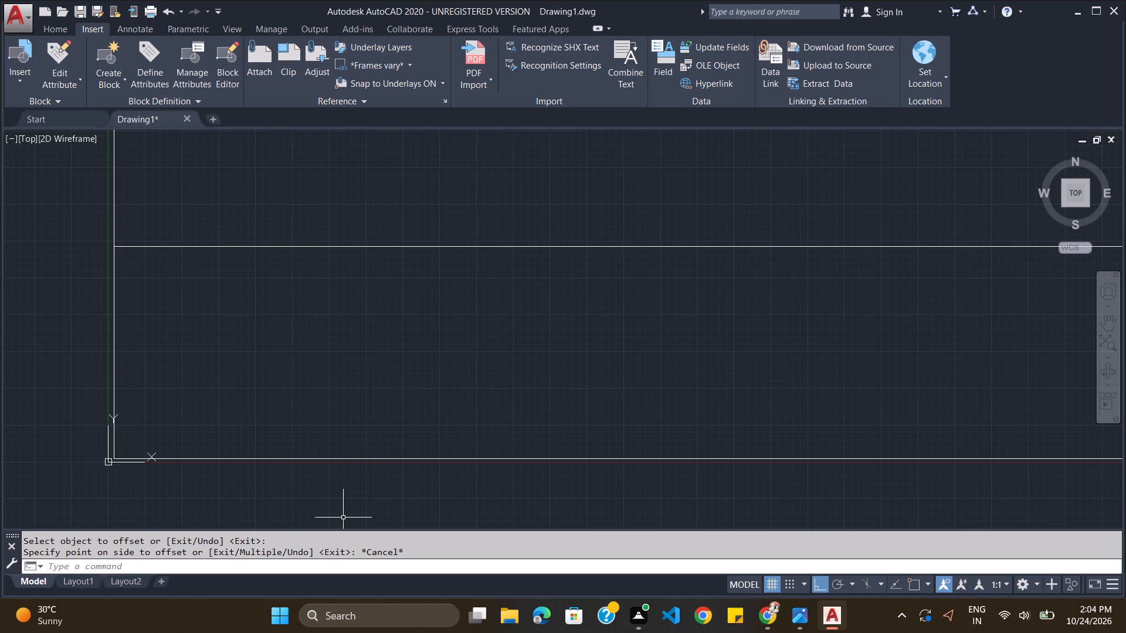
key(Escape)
Offset the left vertical ray 40' to the right to form the plot's right boundary.
key(o)
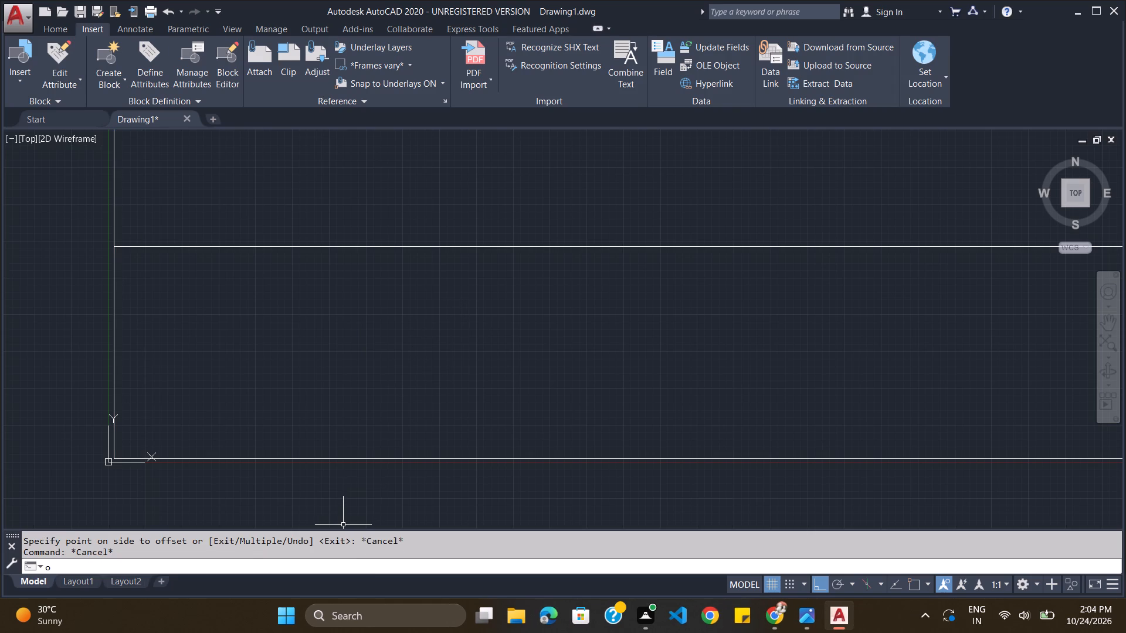
key(Return)
text(40')
key(Return)
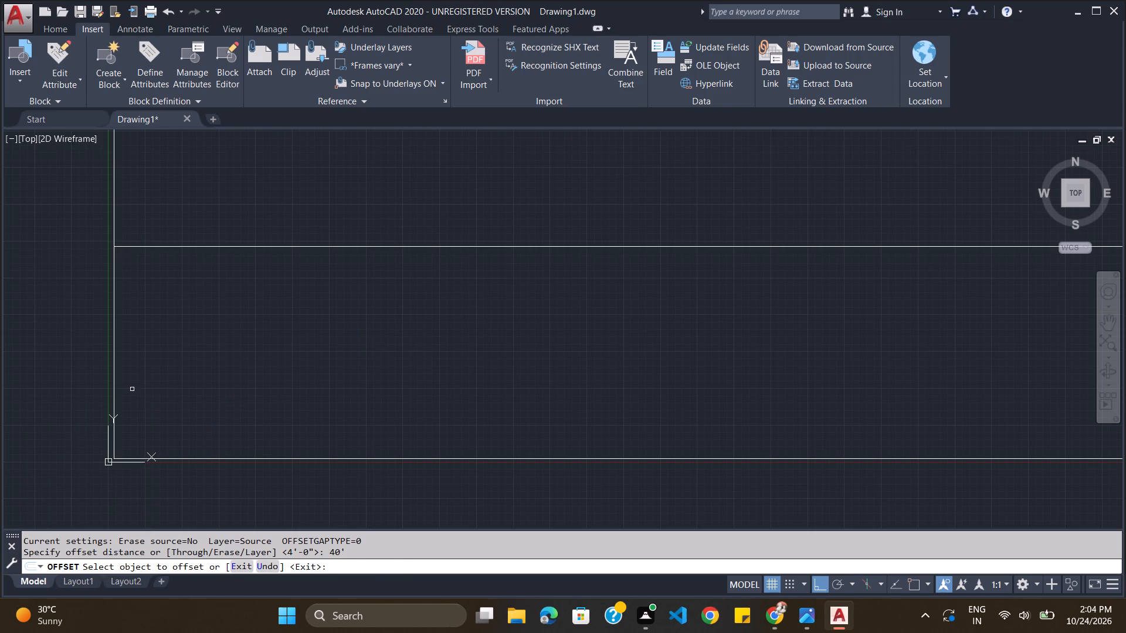
click(114, 376)
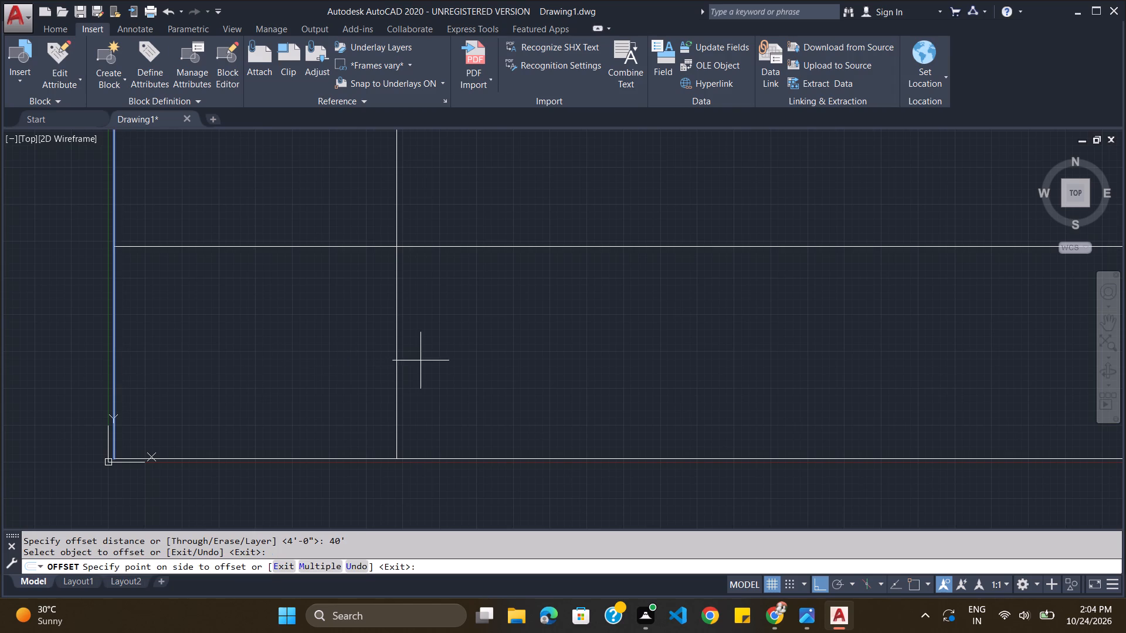
click(420, 360)
key(Escape)
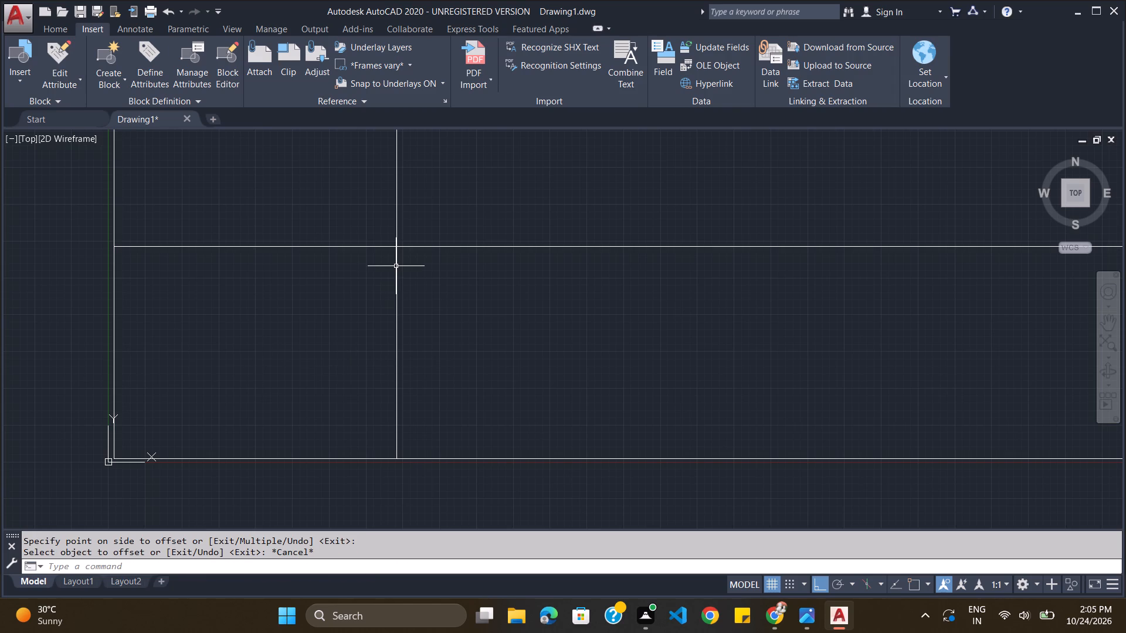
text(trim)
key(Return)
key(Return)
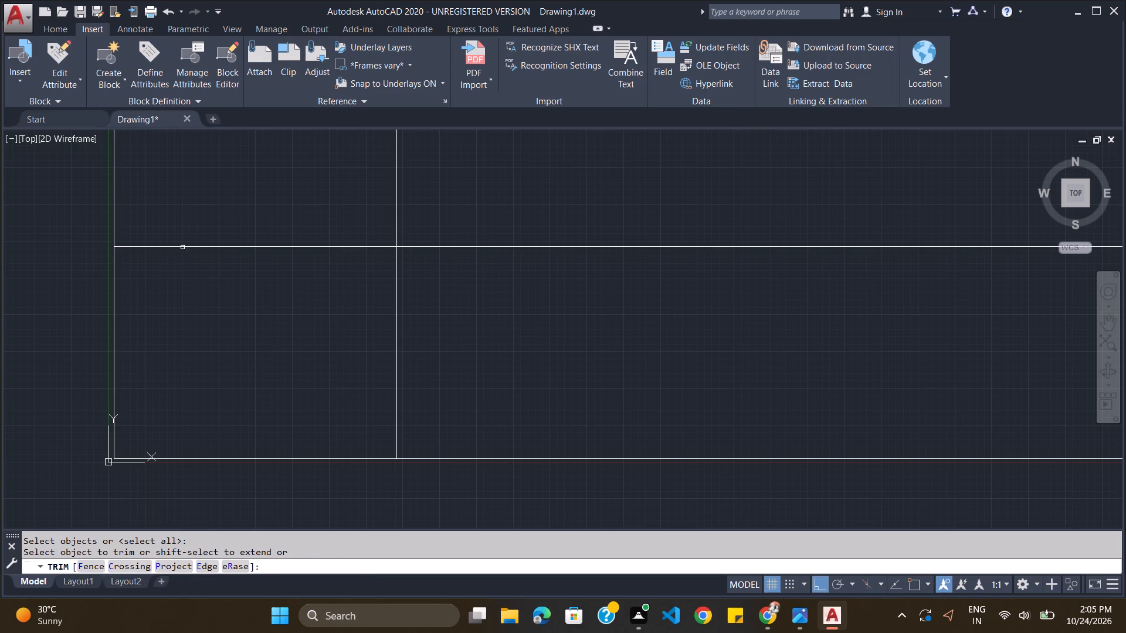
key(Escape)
Offset the left and bottom boundary lines 9" inward and the right and top boundary lines 9" outward for the compound wall.
click(341, 565)
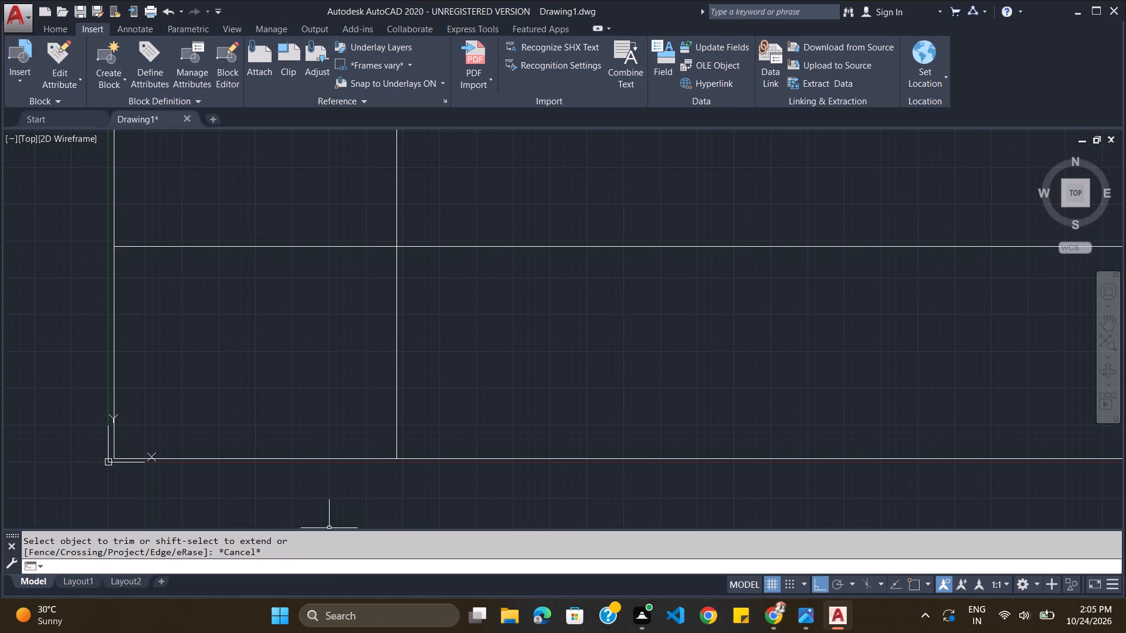
key(o)
key(Return)
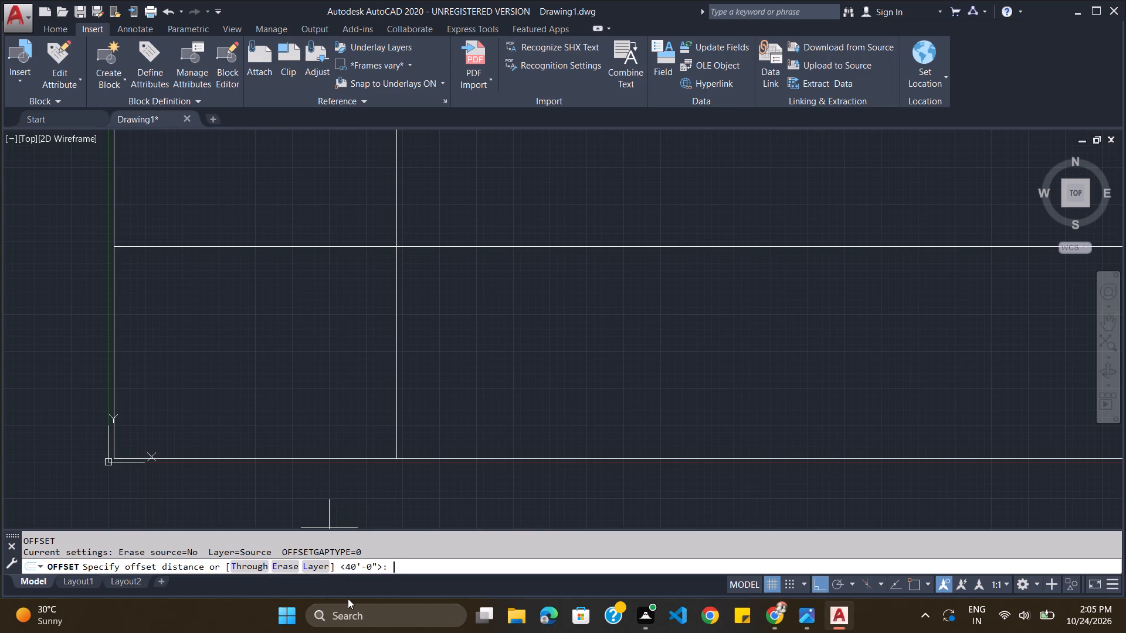
key(9)
key(shift+quotedbl)
key(Return)
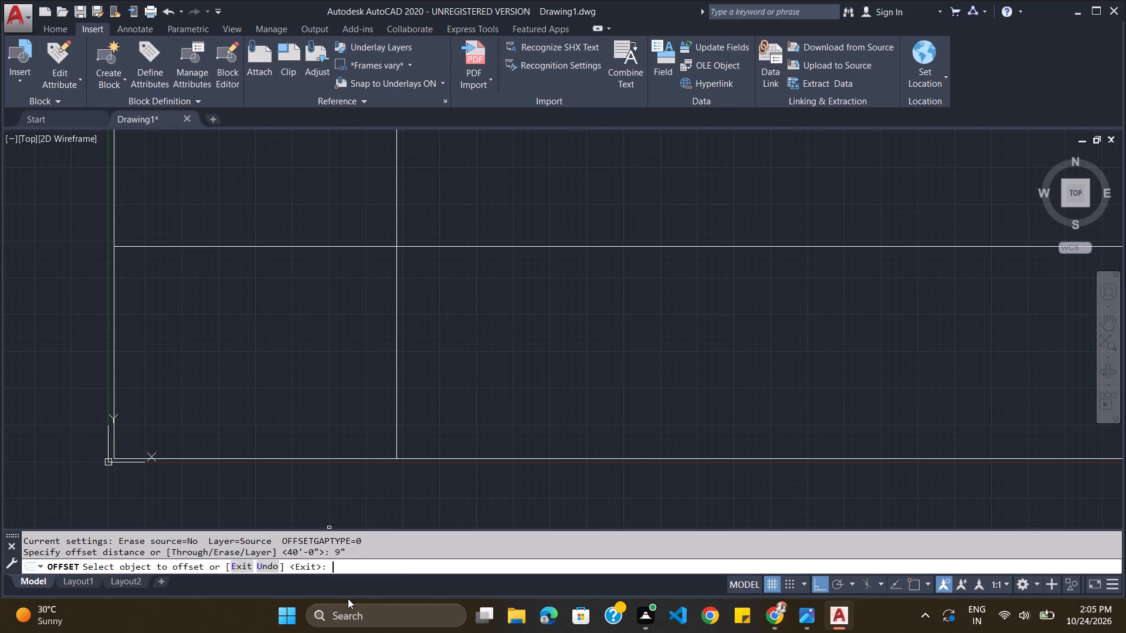
click(114, 316)
click(125, 316)
click(240, 458)
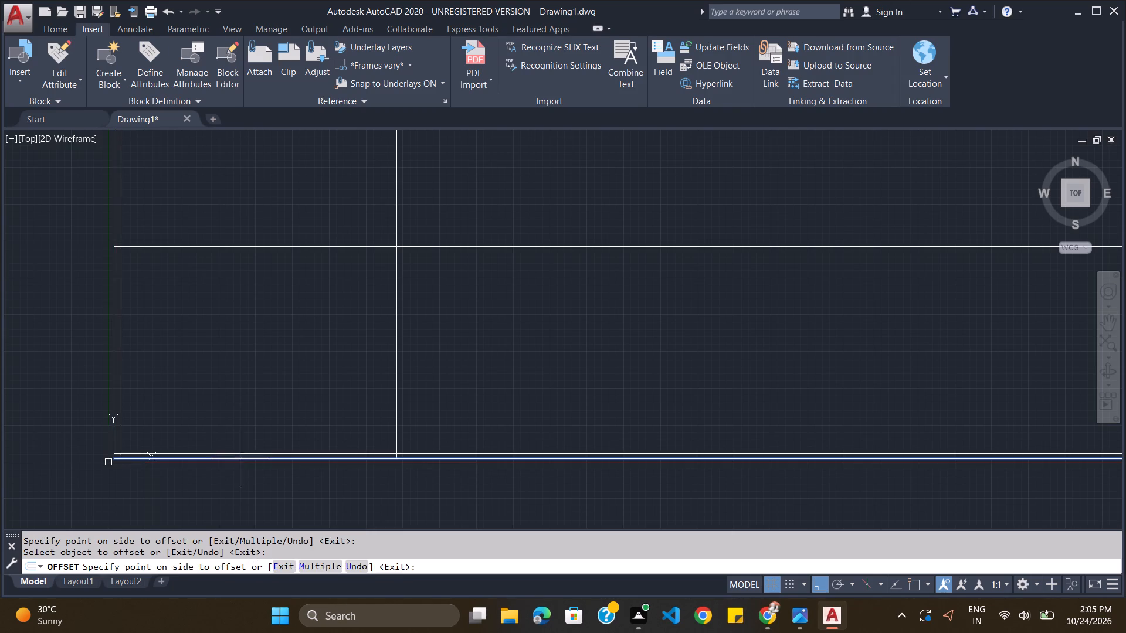
click(245, 428)
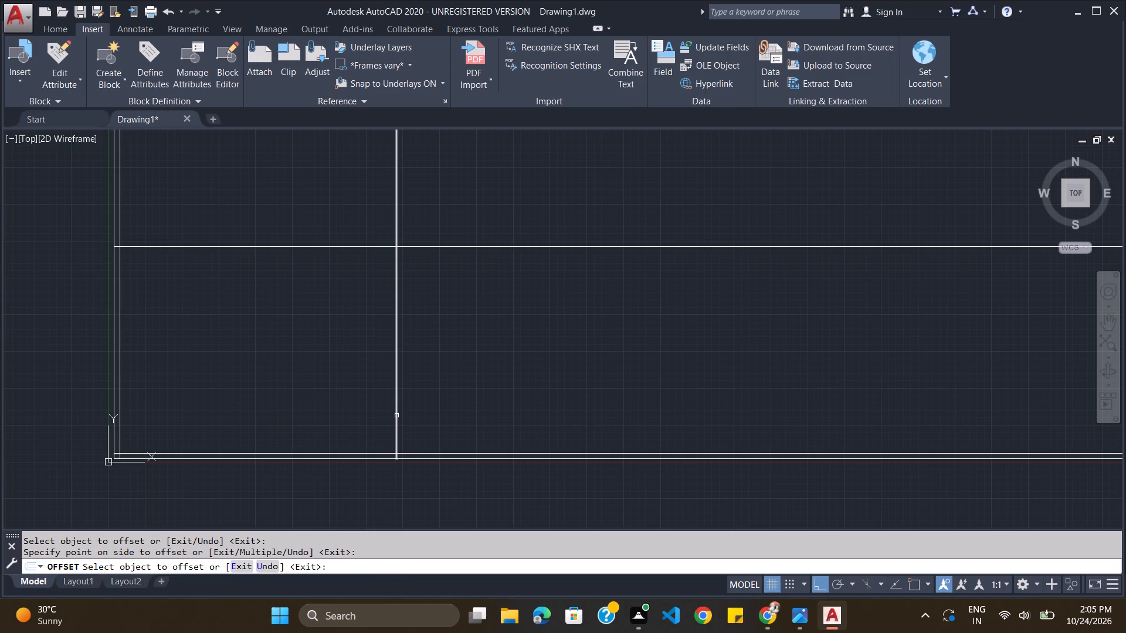
click(396, 416)
click(406, 416)
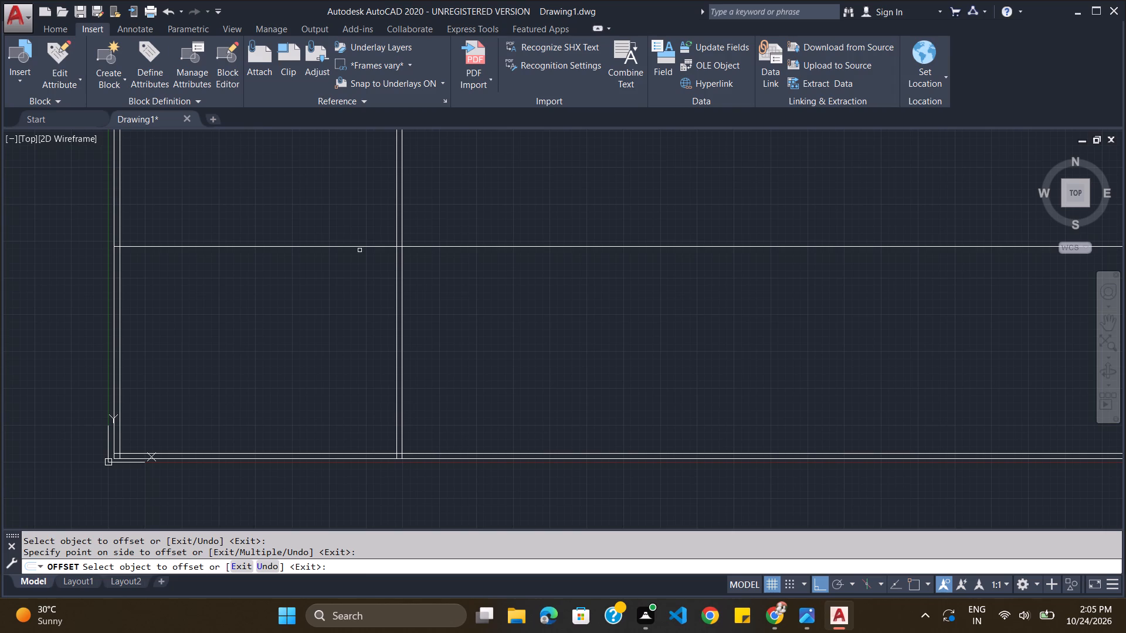
click(359, 246)
click(365, 216)
key(Escape)
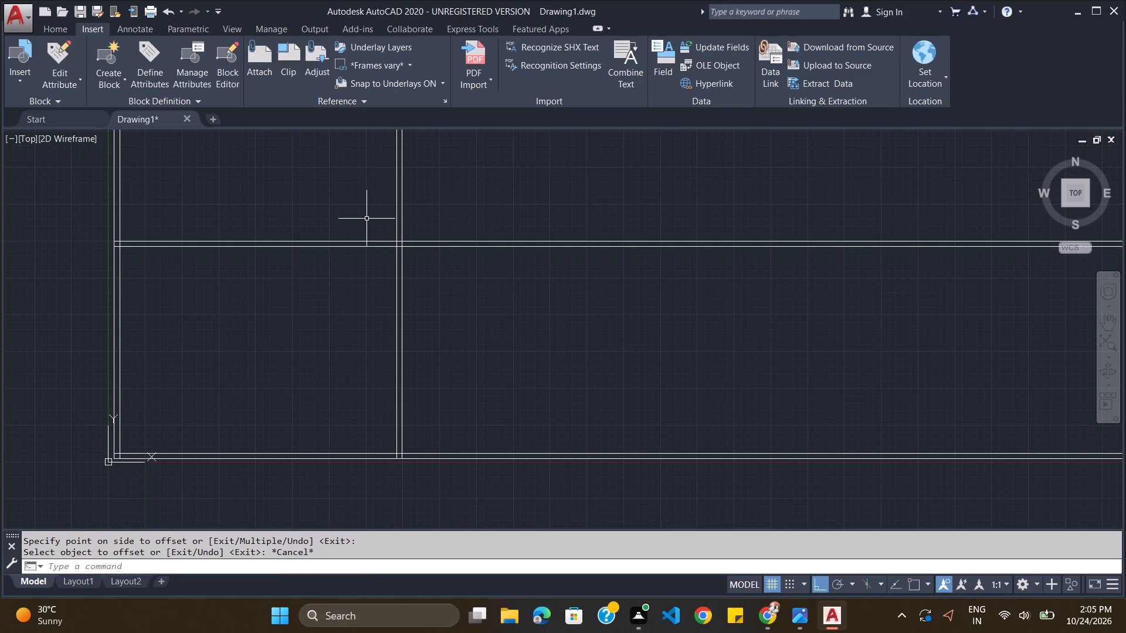
Trim the vertical boundary lines that extend above the plot's top wall.
text(trim)
key(Return)
key(Return)
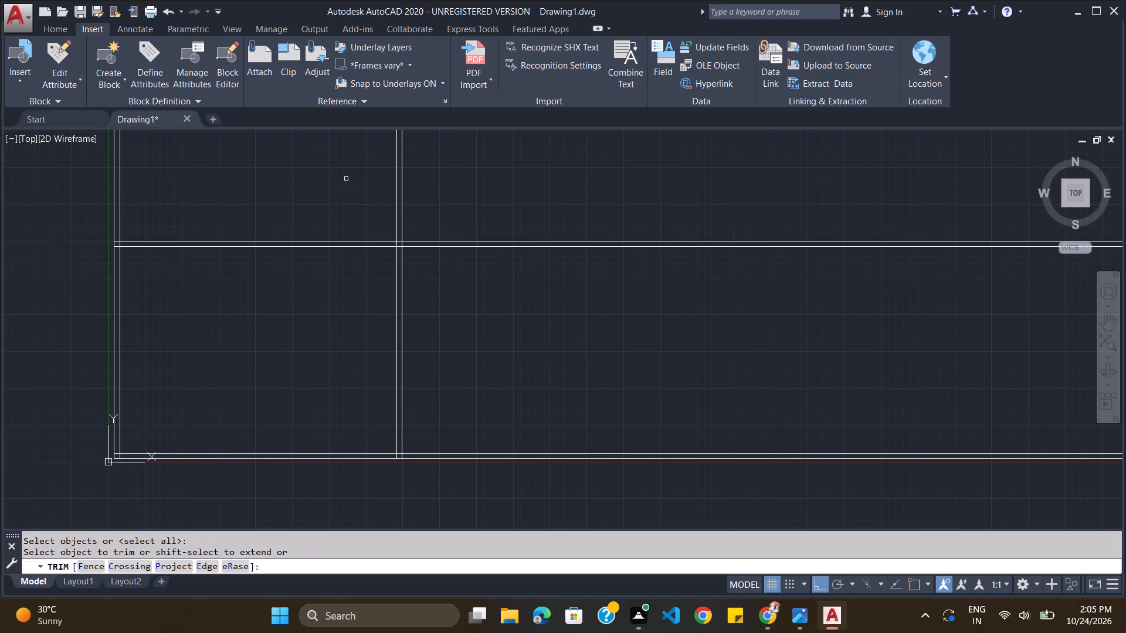
drag(90, 178, 535, 193)
click(535, 193)
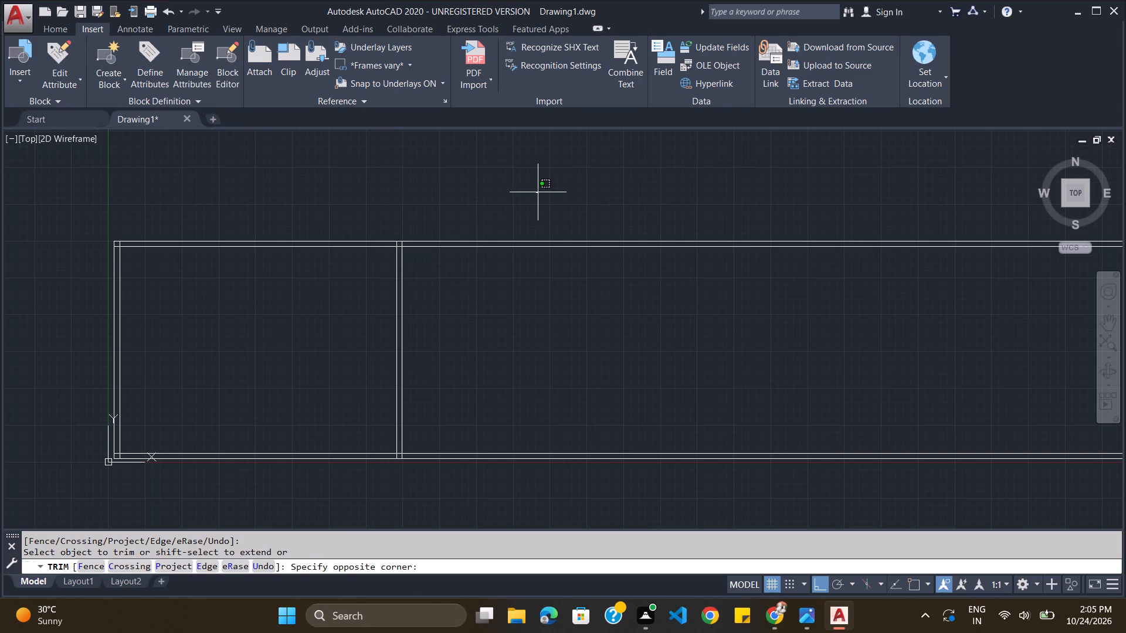
Trim the horizontal boundary lines that extend beyond the plot's right wall.
drag(562, 217, 582, 463)
key(Escape)
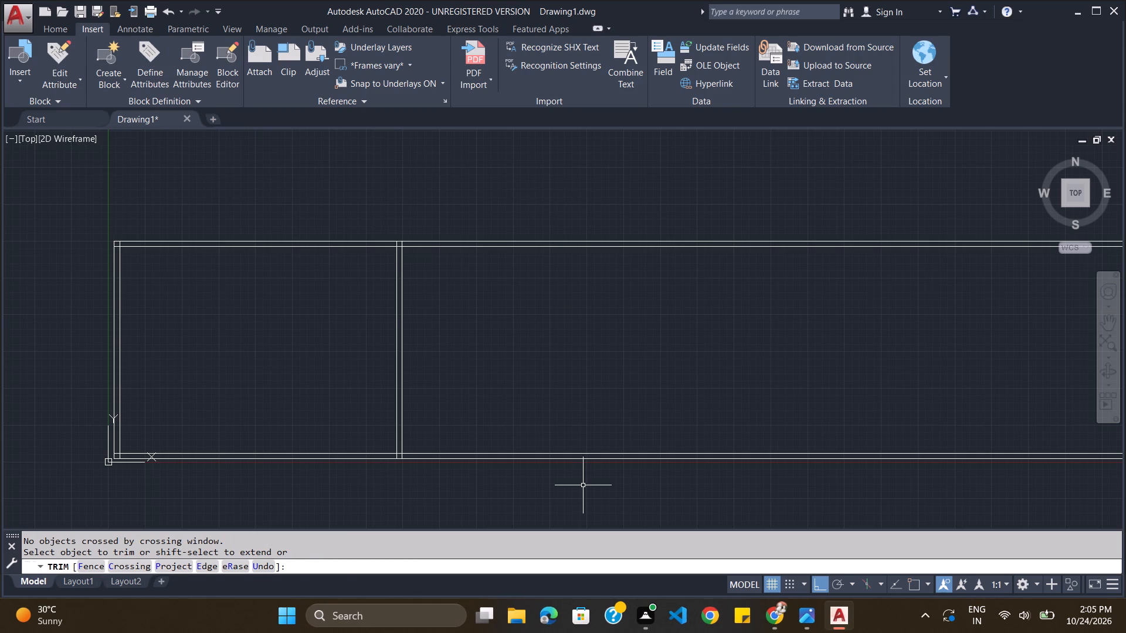
text(trim)
key(Return)
key(Return)
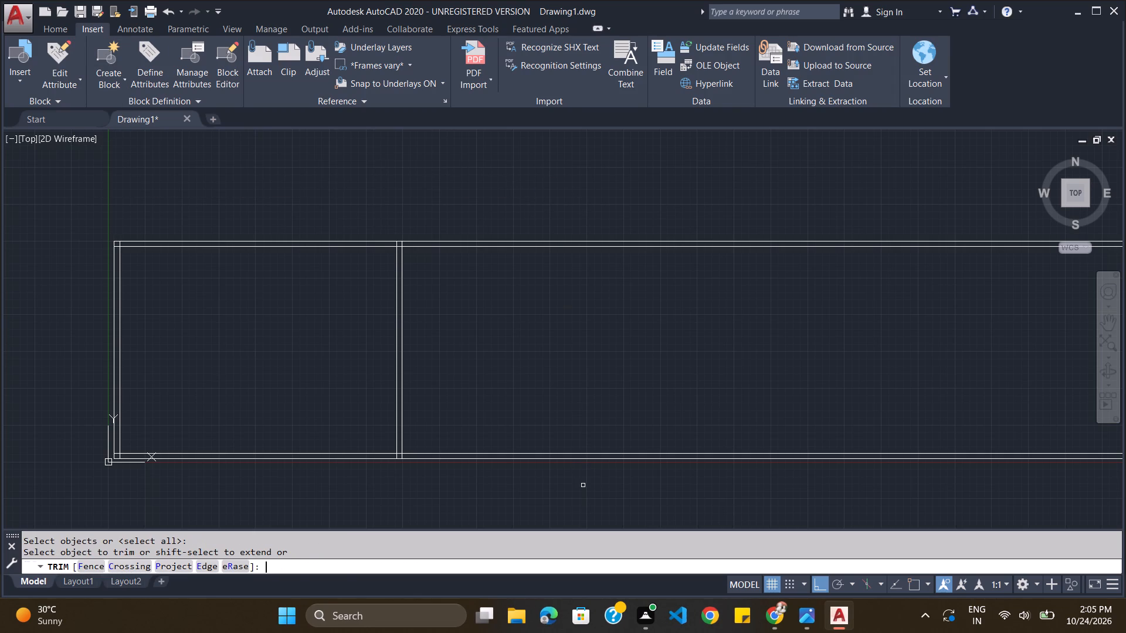
drag(582, 482, 591, 156)
click(591, 156)
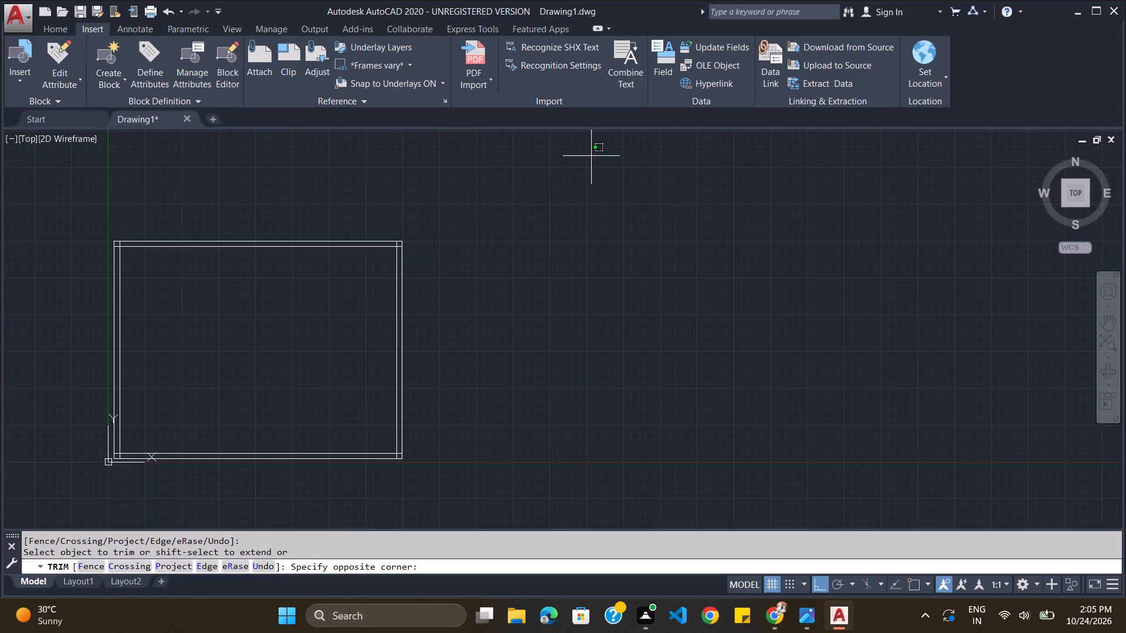
click(420, 202)
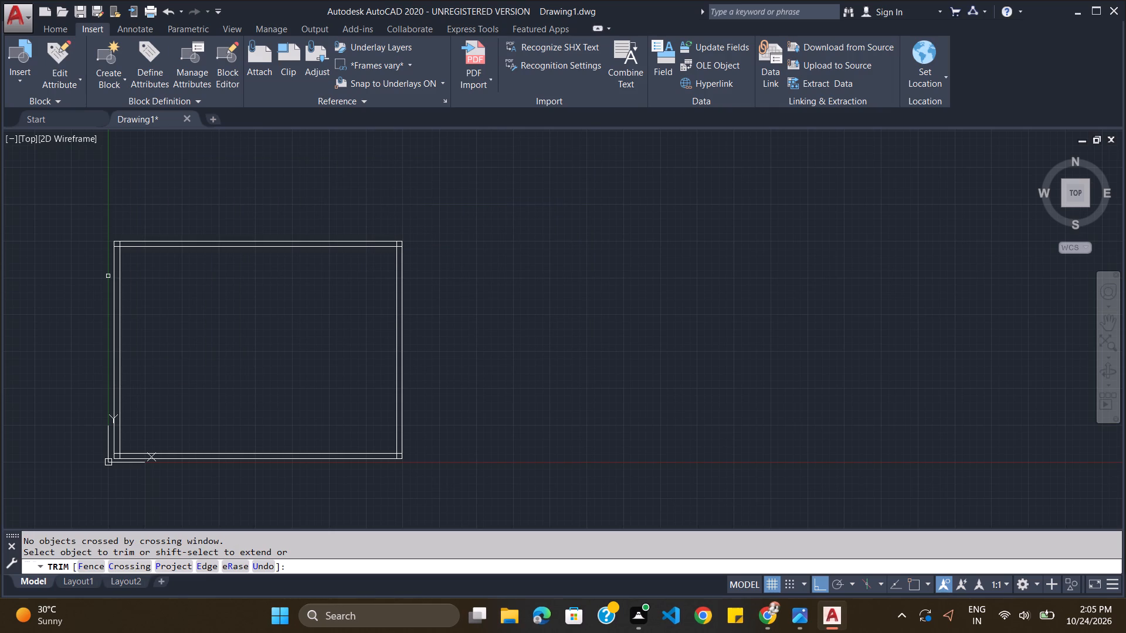
key(Escape)
Trim the overlapping inner wall lines at the top-left and top-right corners of the compound wall.
text(trim)
key(Return)
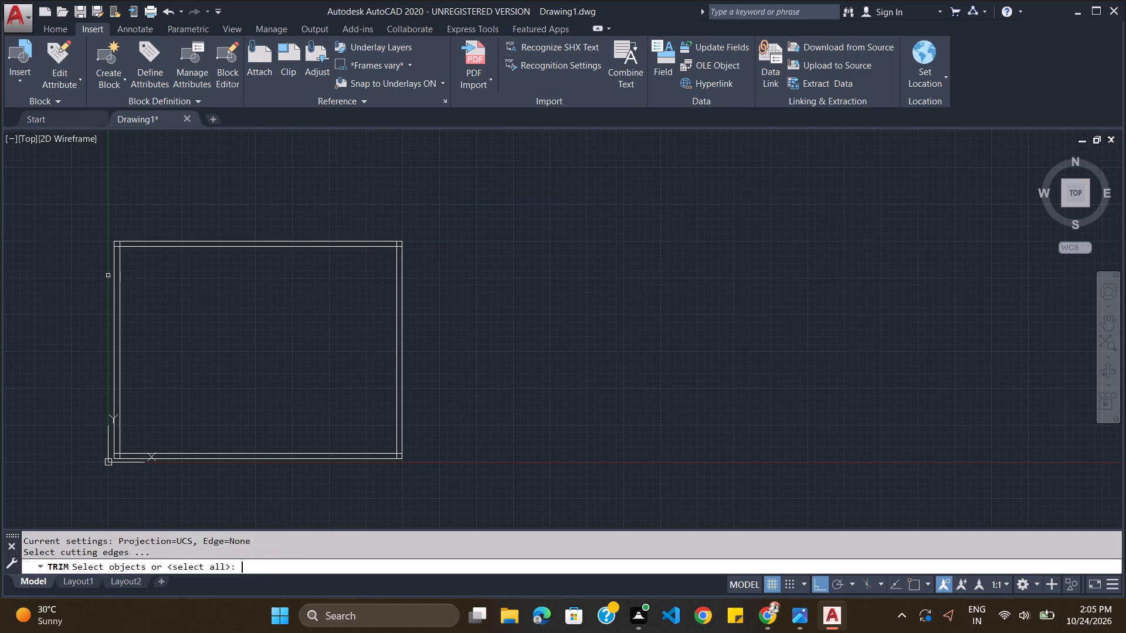
key(Return)
scroll(88, 247, up, 4)
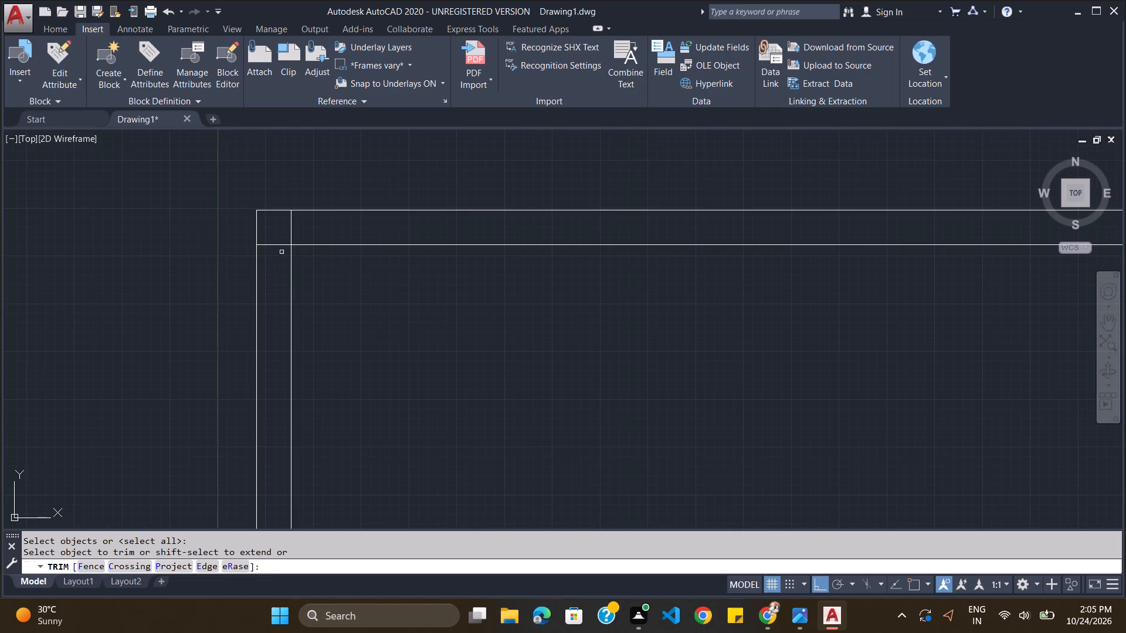
click(275, 245)
click(292, 229)
scroll(464, 274, down, 5)
scroll(640, 271, up, 4)
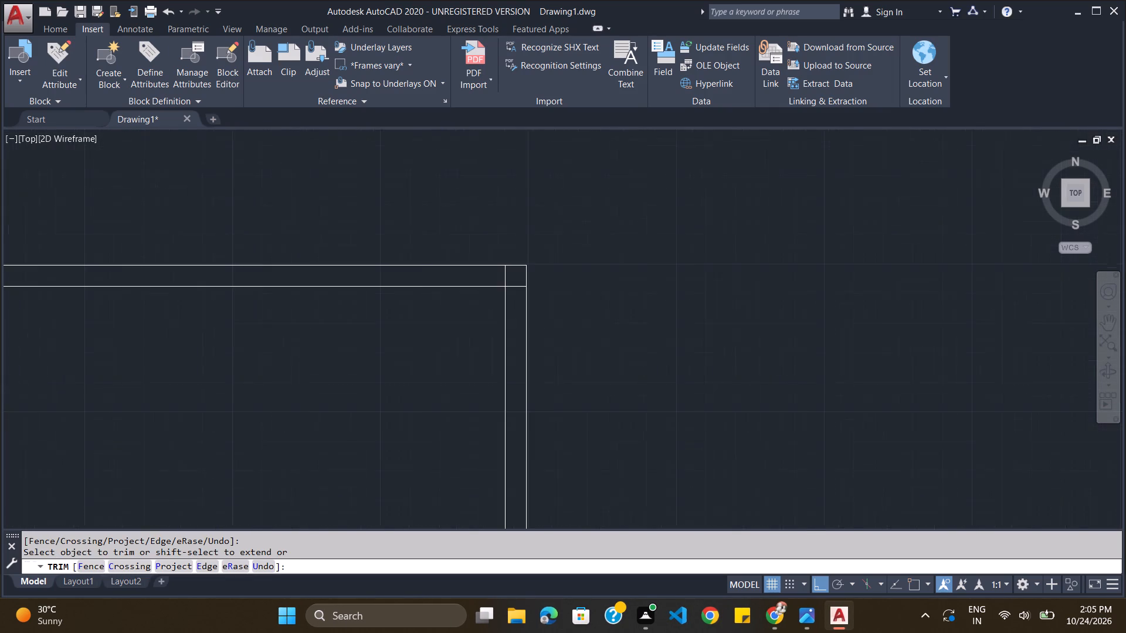
click(506, 278)
click(511, 288)
Trim the overlapping inner wall lines at the bottom-right and bottom-left corners of the compound wall.
scroll(511, 288, down, 6)
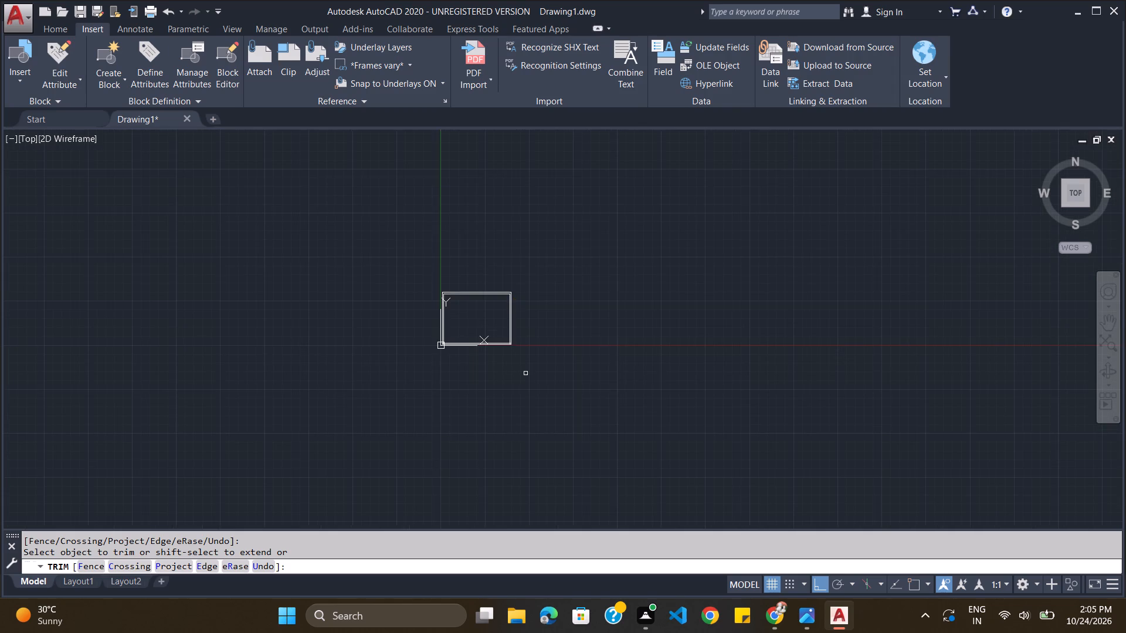
scroll(512, 375, up, 5)
scroll(471, 199, down, 2)
scroll(467, 132, up, 5)
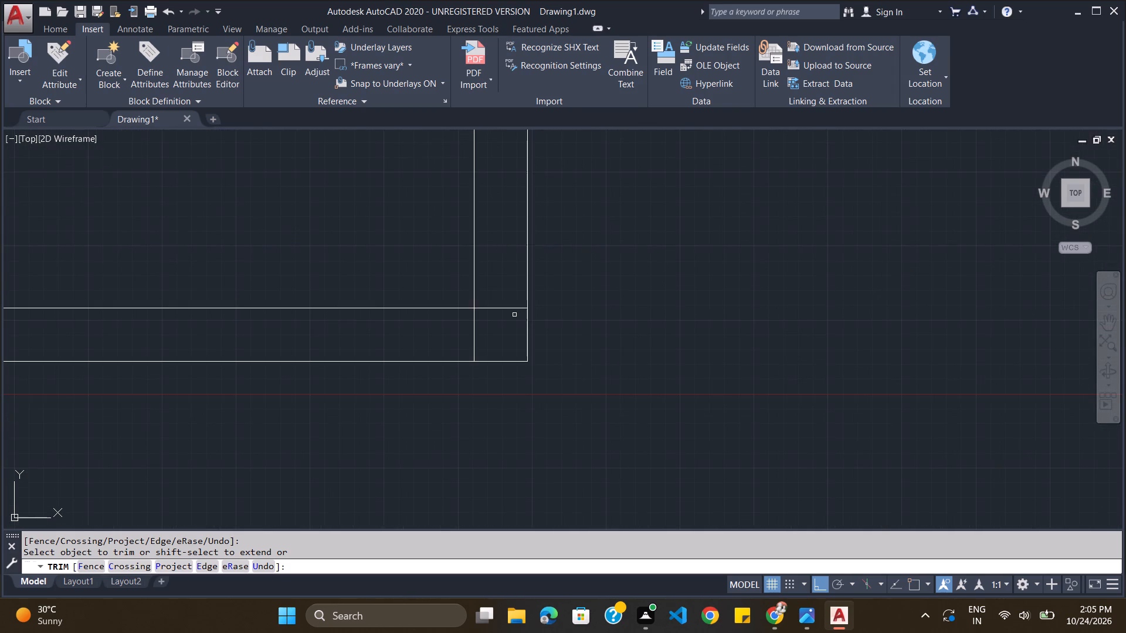
click(514, 308)
click(473, 336)
scroll(345, 328, down, 6)
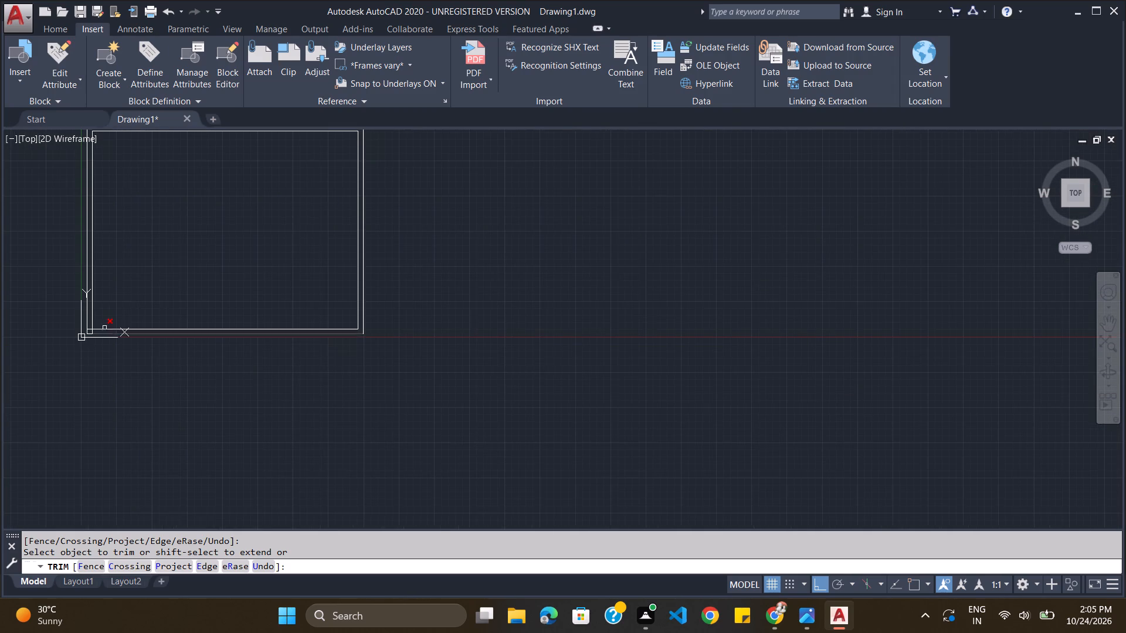
scroll(26, 333, up, 6)
scroll(477, 318, down, 2)
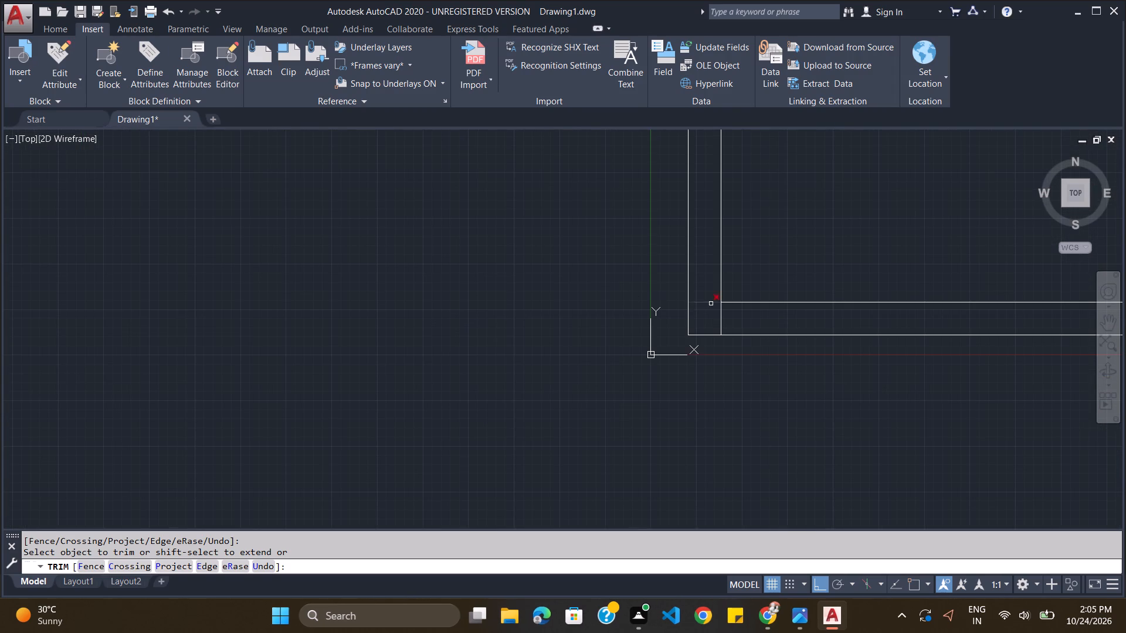
click(711, 304)
click(721, 316)
Check the trimmed compound wall outline against the reference house plan image and leave the Trim command.
scroll(697, 309, down, 7)
scroll(767, 307, up, 4)
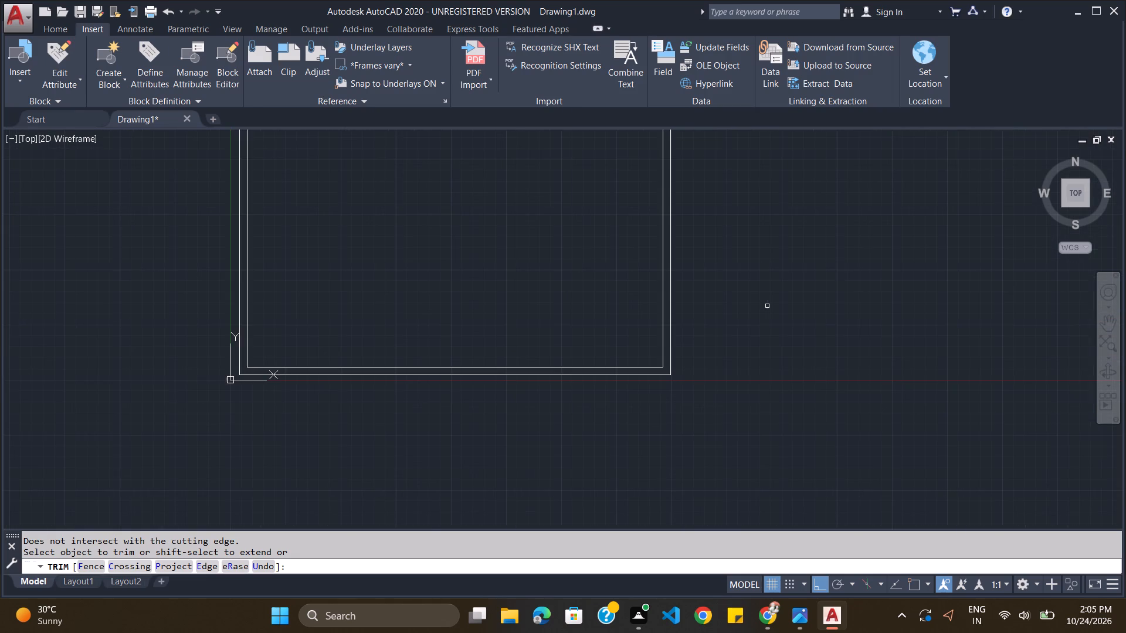
scroll(614, 302, down, 1)
scroll(547, 277, down, 1)
scroll(406, 219, up, 2)
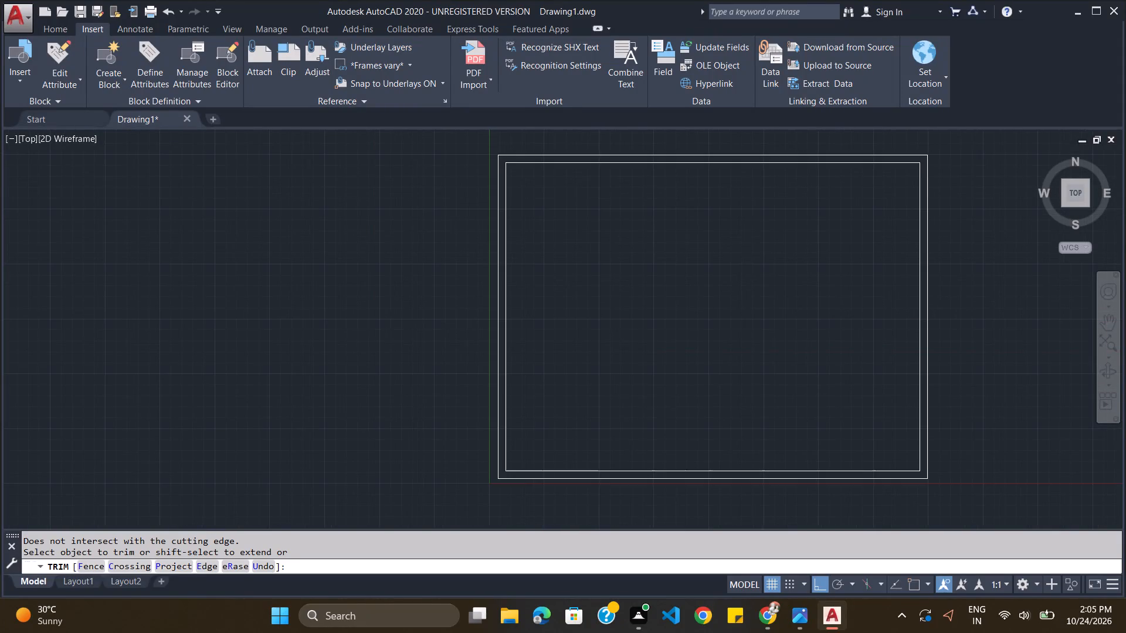
scroll(775, 241, down, 2)
scroll(893, 264, up, 2)
scroll(893, 264, down, 1)
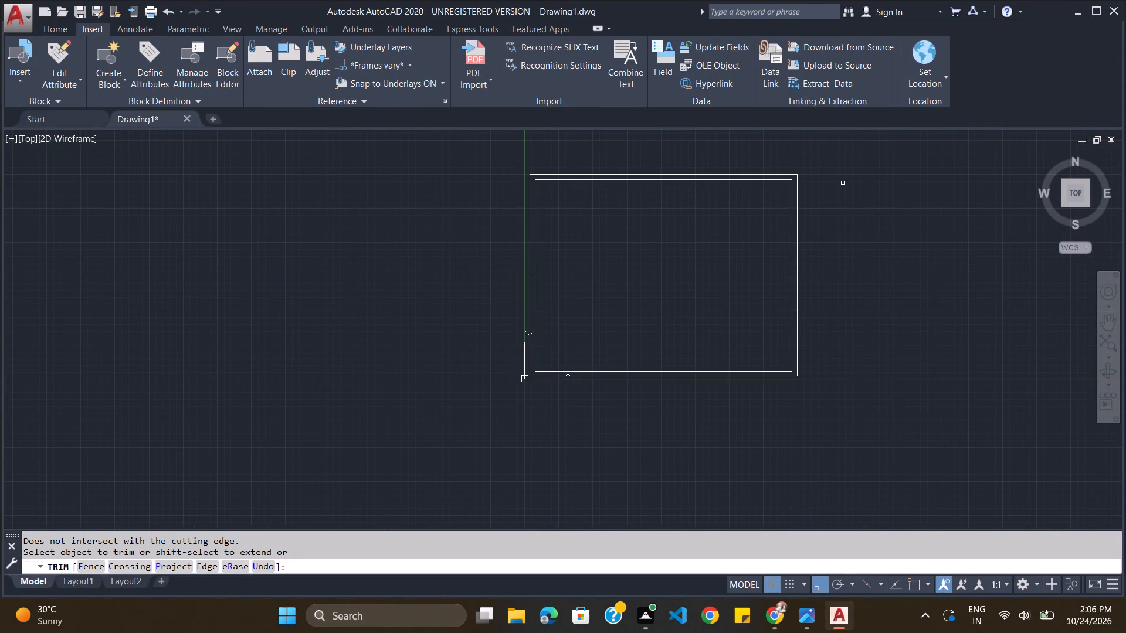
scroll(839, 179, up, 1)
key(alt+Tab)
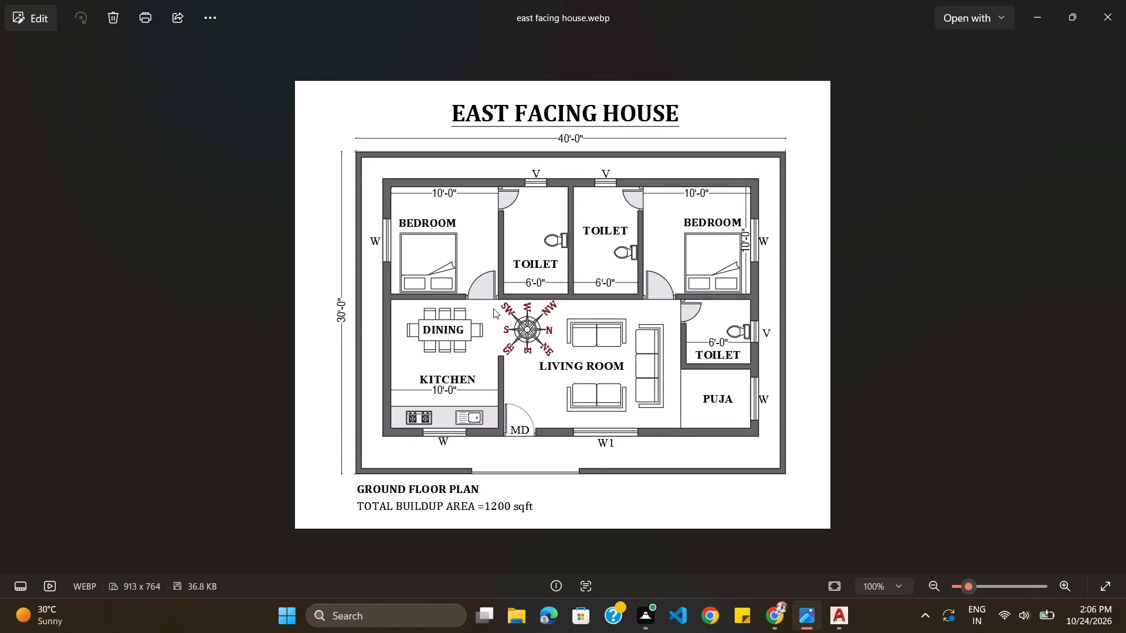
key(alt+Tab)
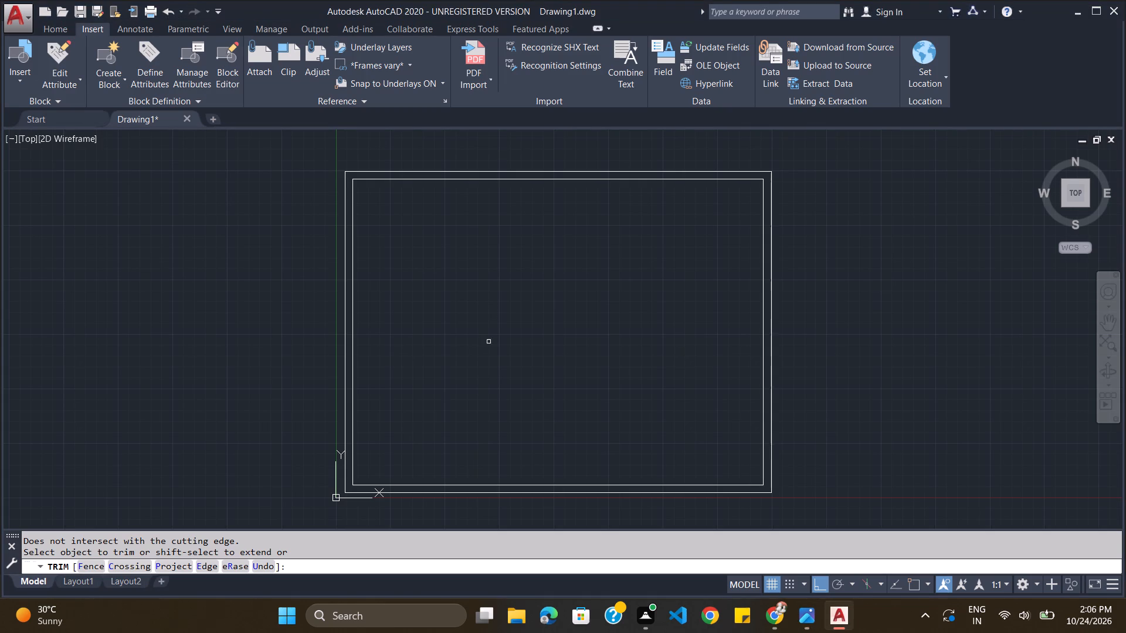
click(382, 566)
key(Escape)
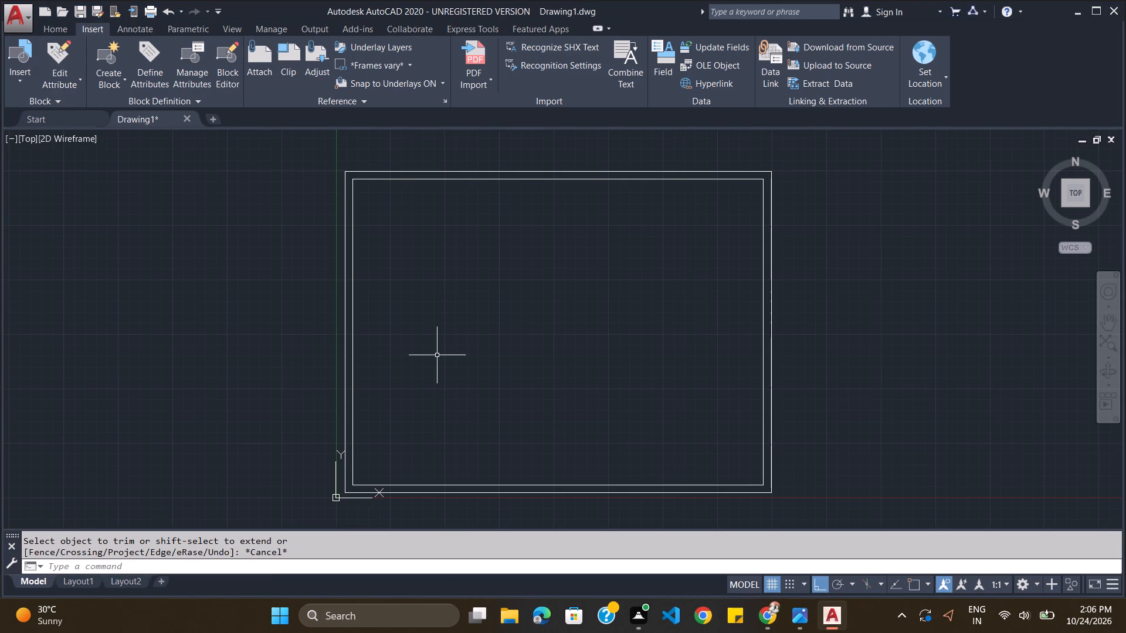
click(408, 615)
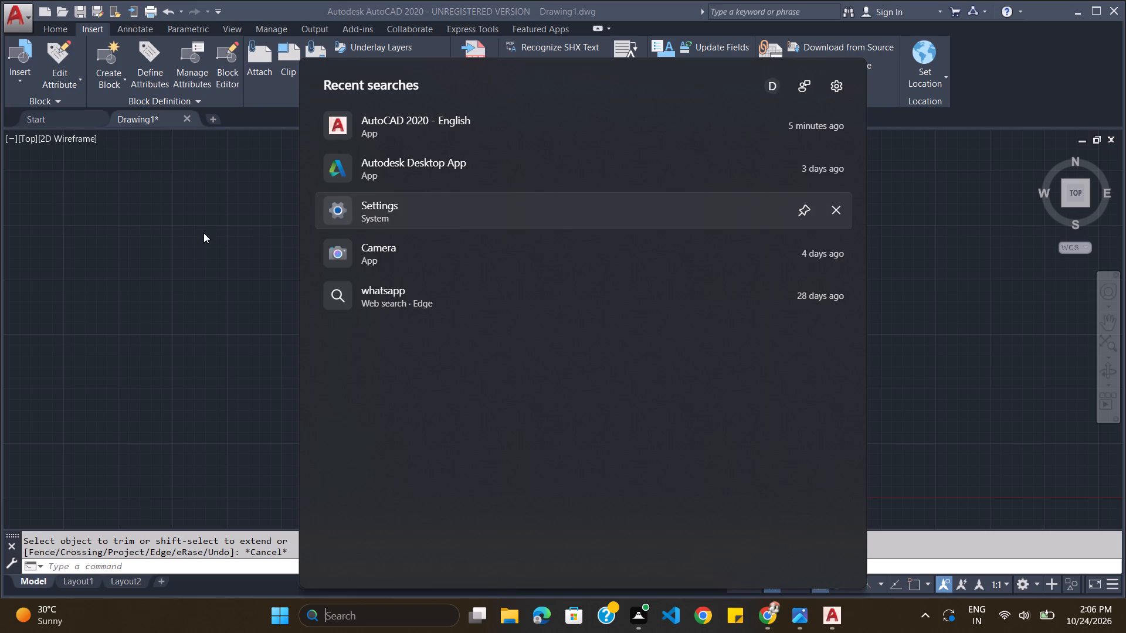
click(204, 233)
key(Escape)
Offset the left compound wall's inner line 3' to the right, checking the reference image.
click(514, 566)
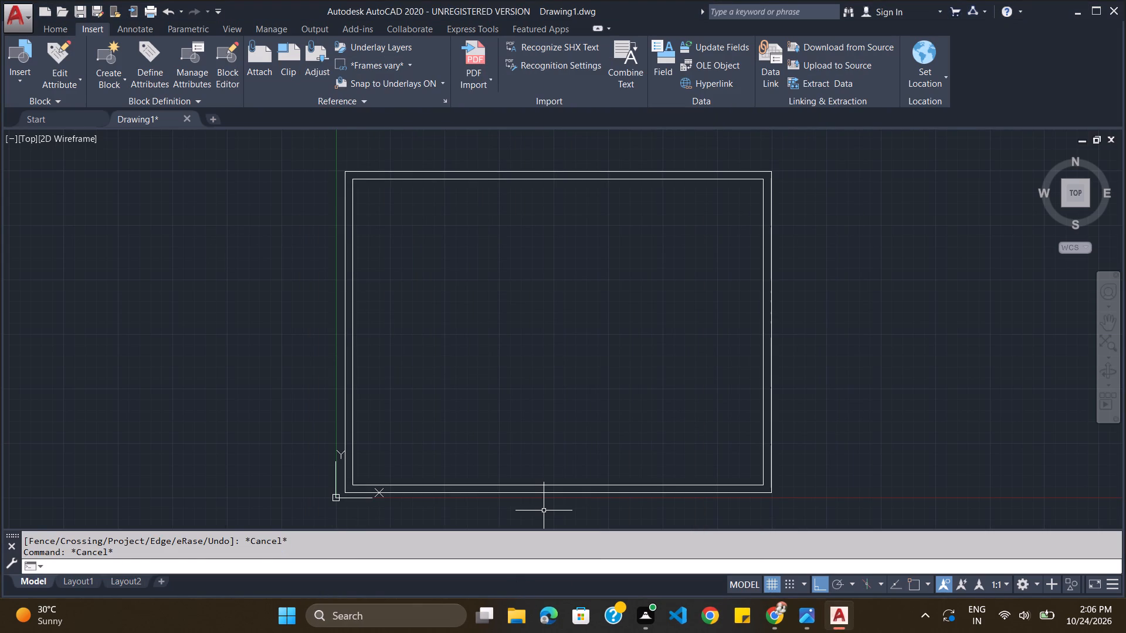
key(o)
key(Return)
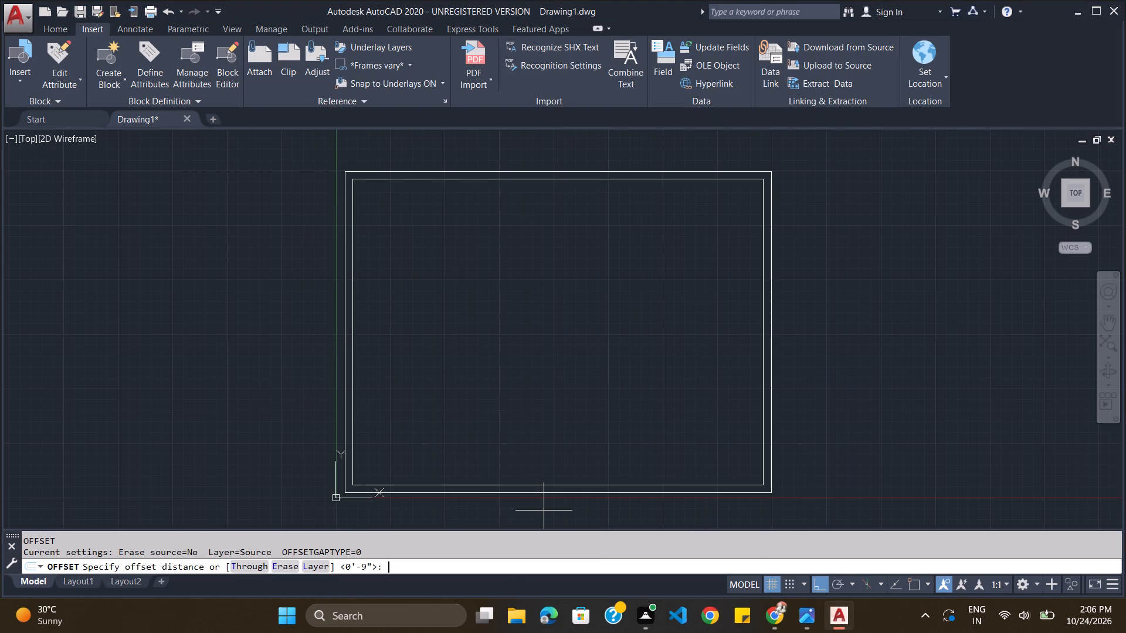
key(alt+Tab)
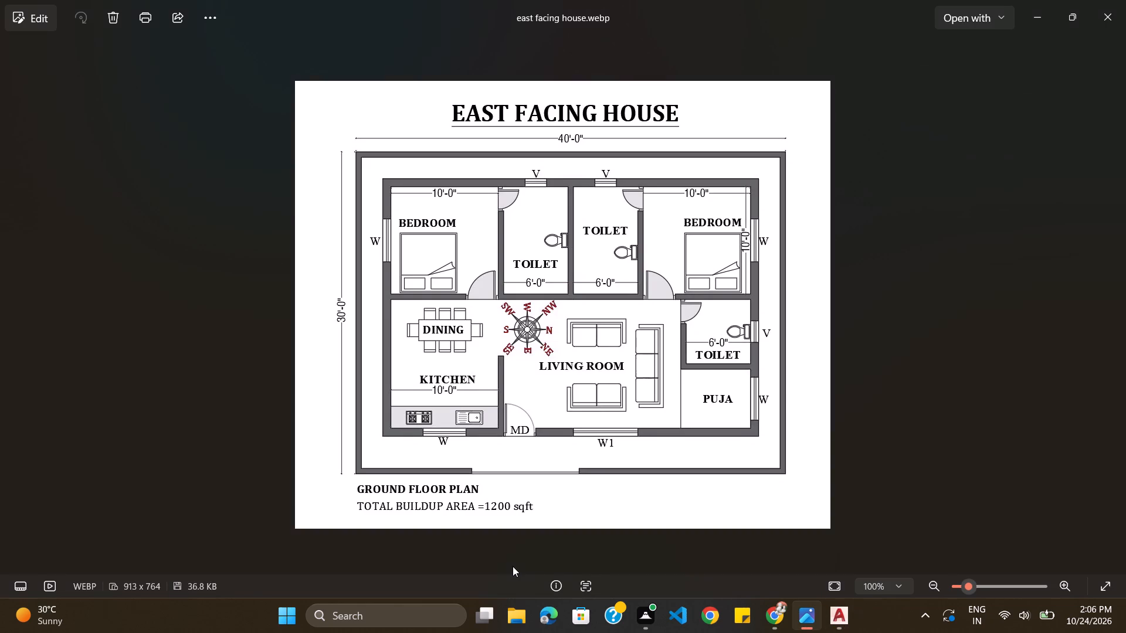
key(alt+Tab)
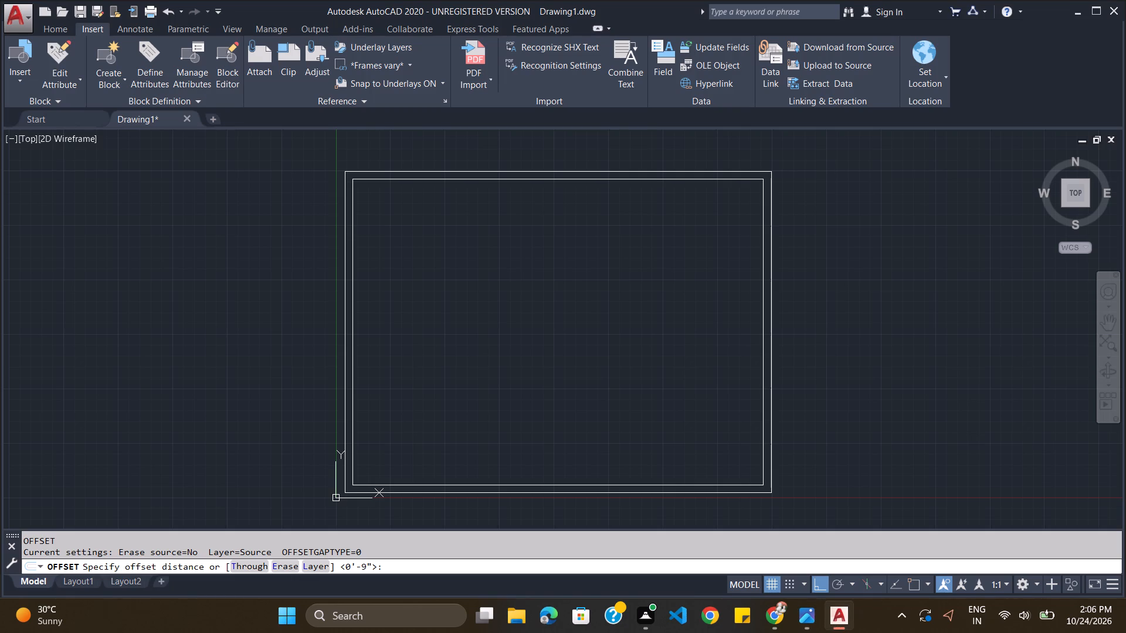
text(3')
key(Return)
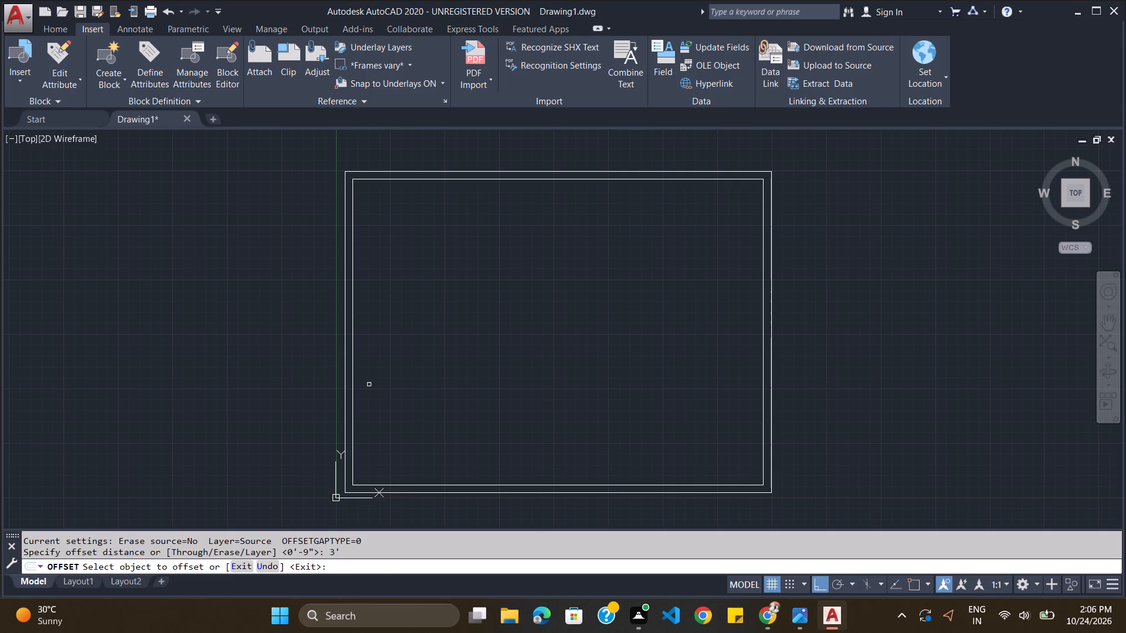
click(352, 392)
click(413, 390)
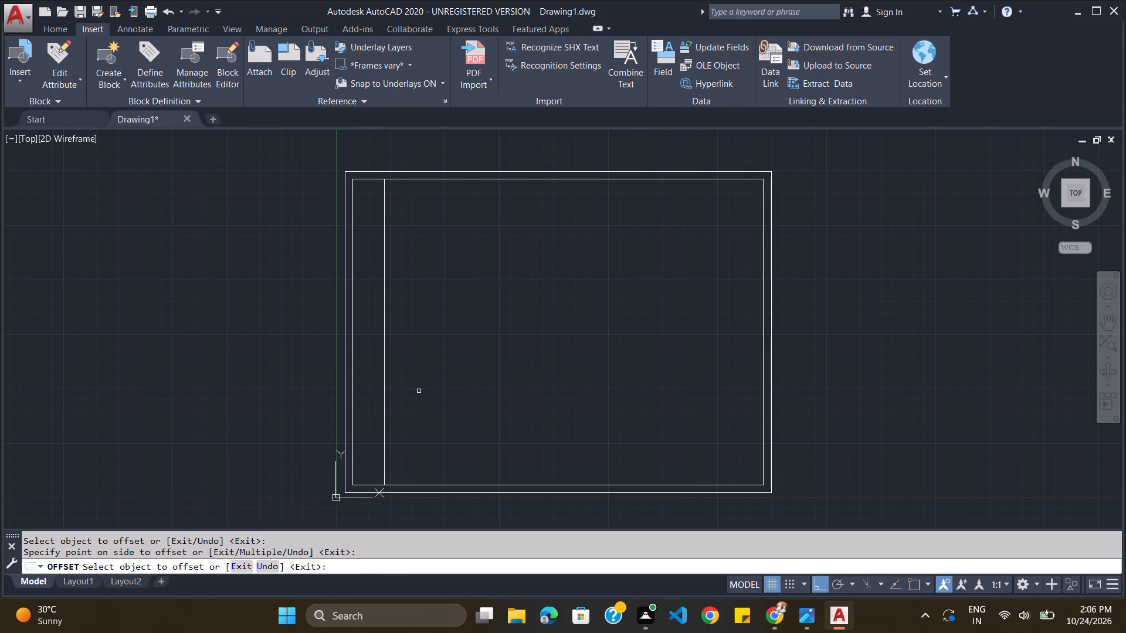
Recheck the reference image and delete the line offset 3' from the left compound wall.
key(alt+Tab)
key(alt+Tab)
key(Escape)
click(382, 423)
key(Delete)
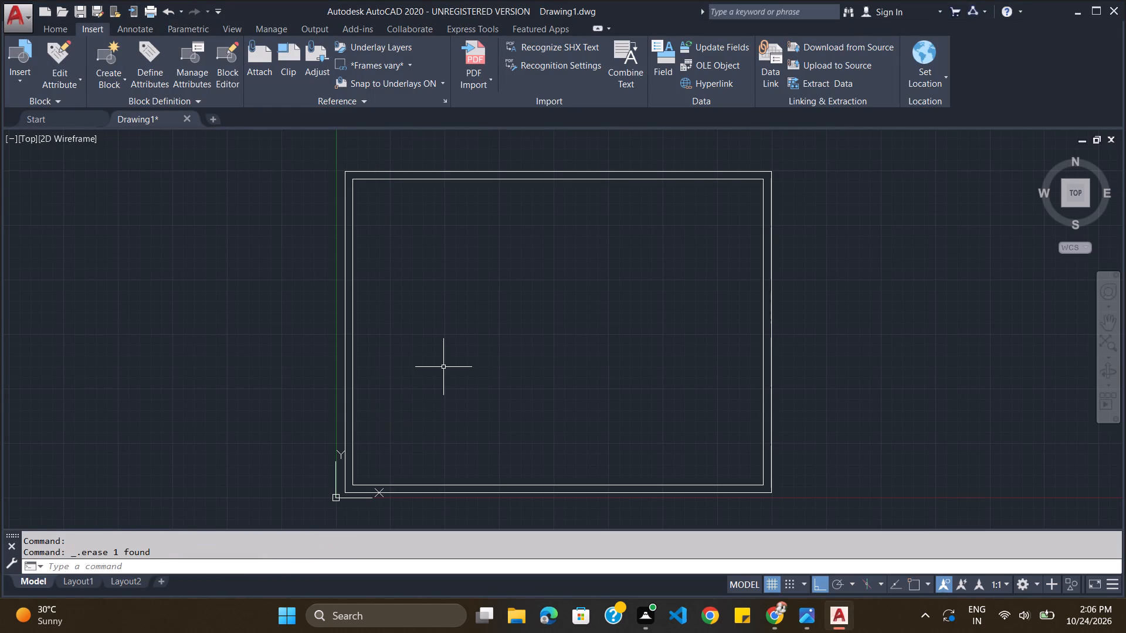
Offset the left compound wall's inner line 2' to the right for the house's outer left wall.
click(404, 563)
key(o)
key(Return)
text(2')
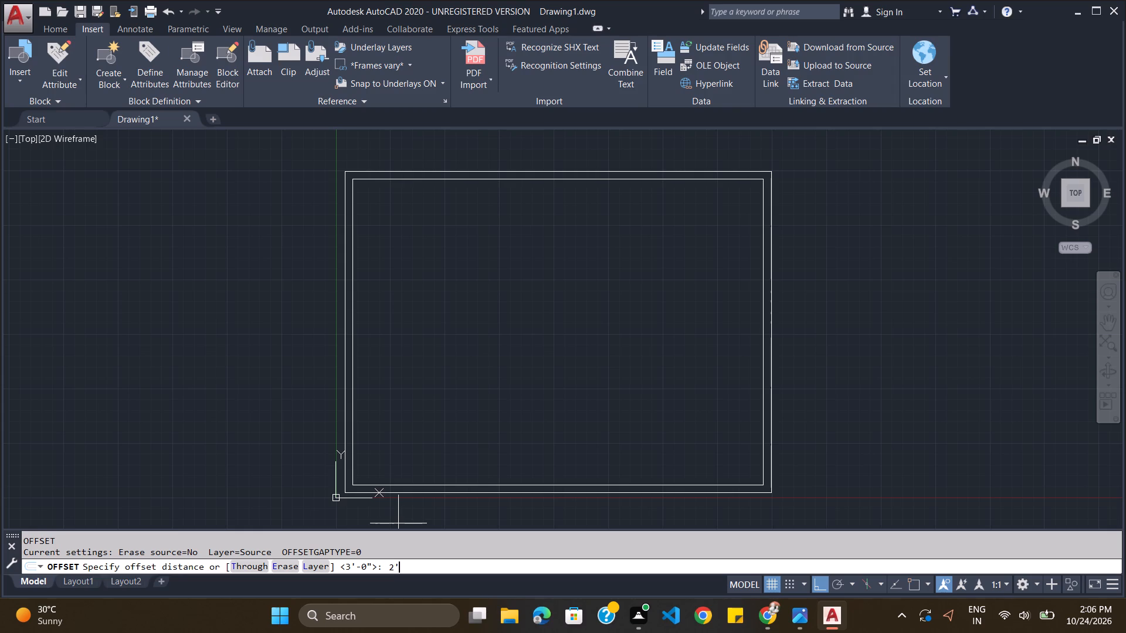
key(Return)
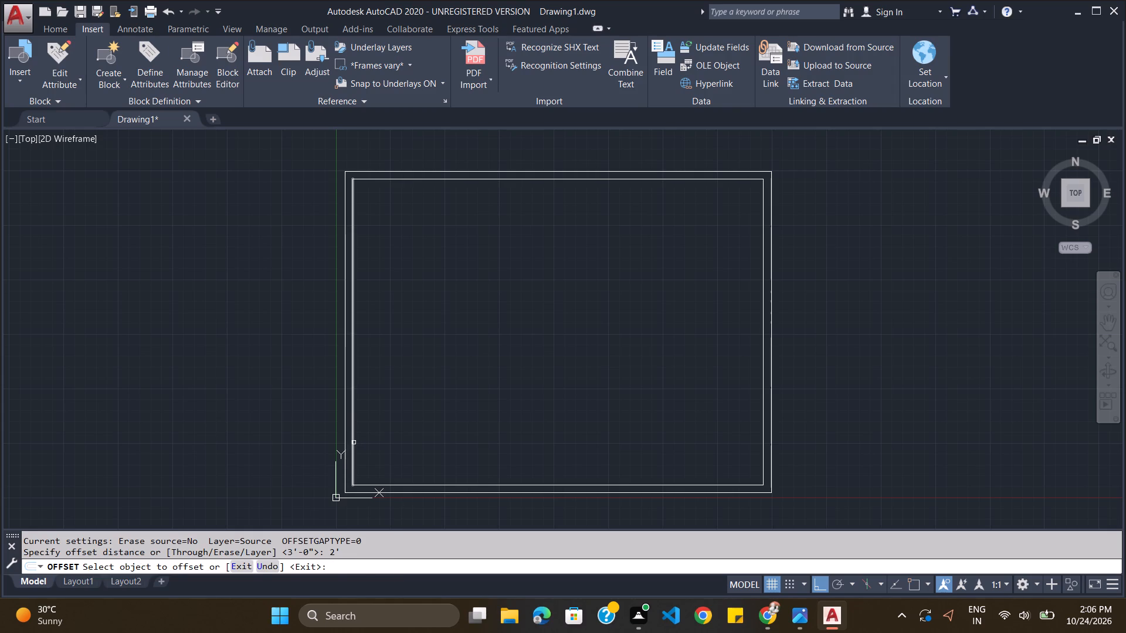
click(354, 443)
click(435, 430)
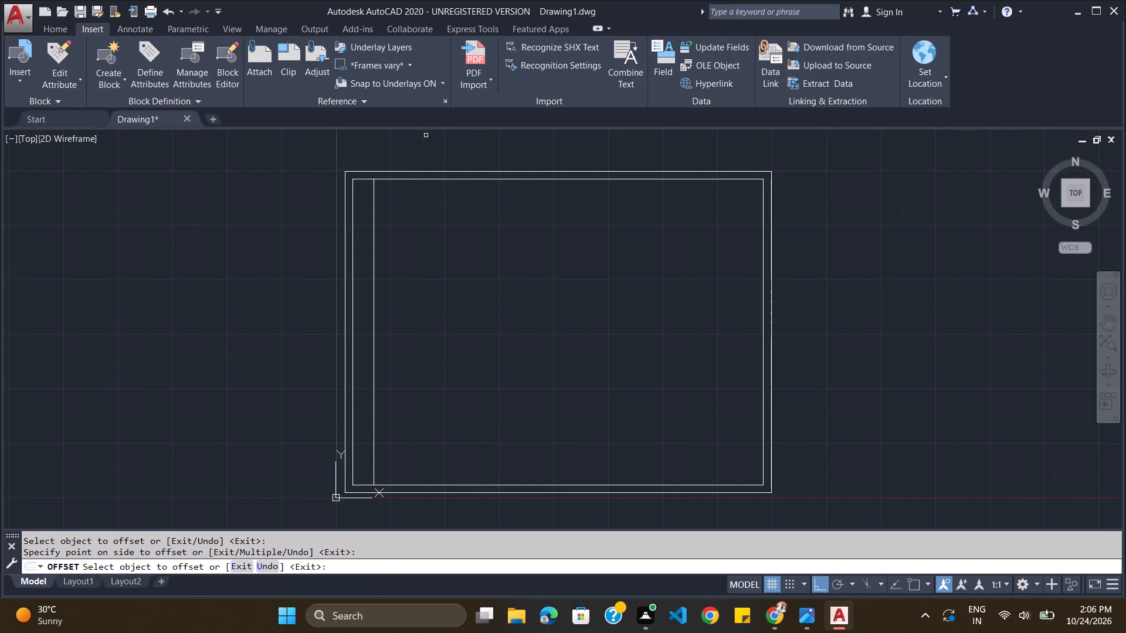
click(396, 566)
key(Escape)
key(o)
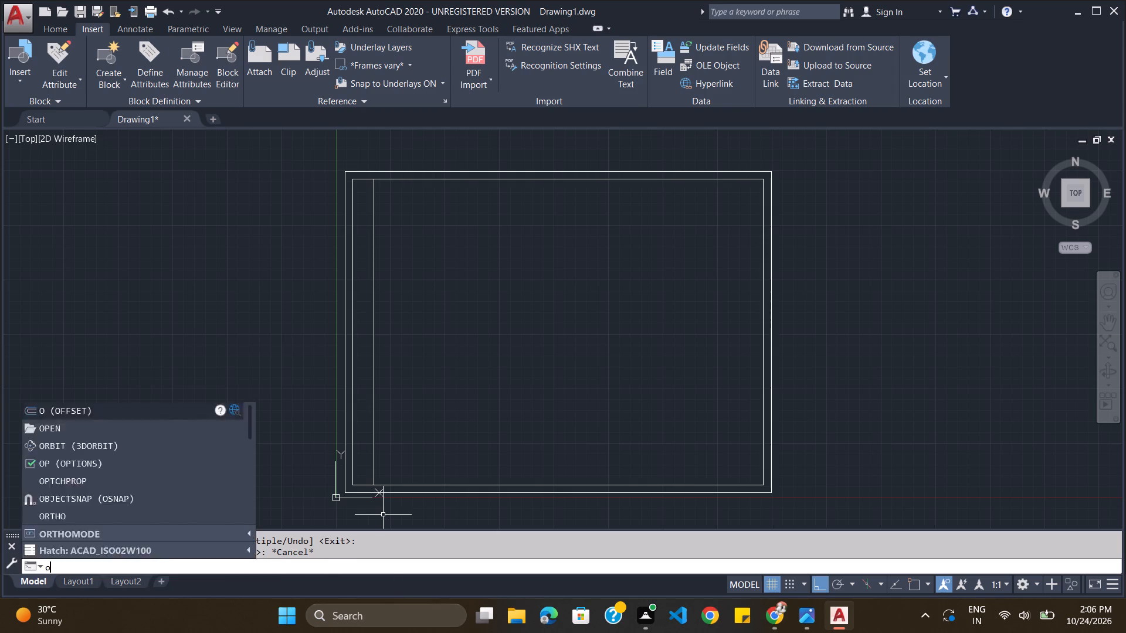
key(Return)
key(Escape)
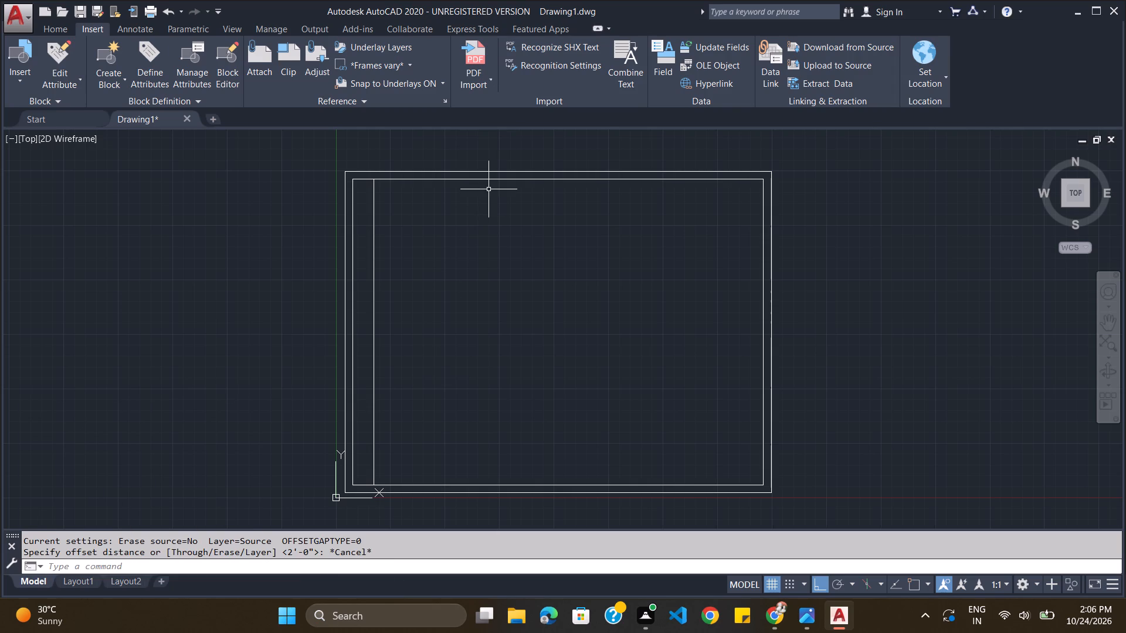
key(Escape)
Offset the top, right and bottom inner lines of the compound wall 2' inward for the house's outer walls.
key(space)
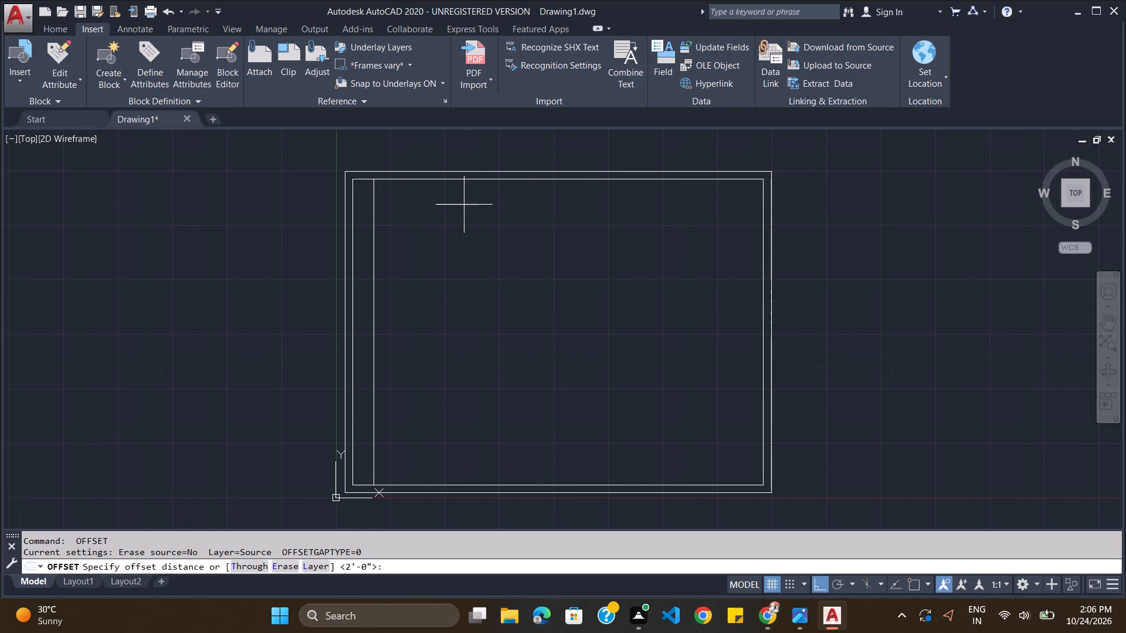
key(space)
click(477, 179)
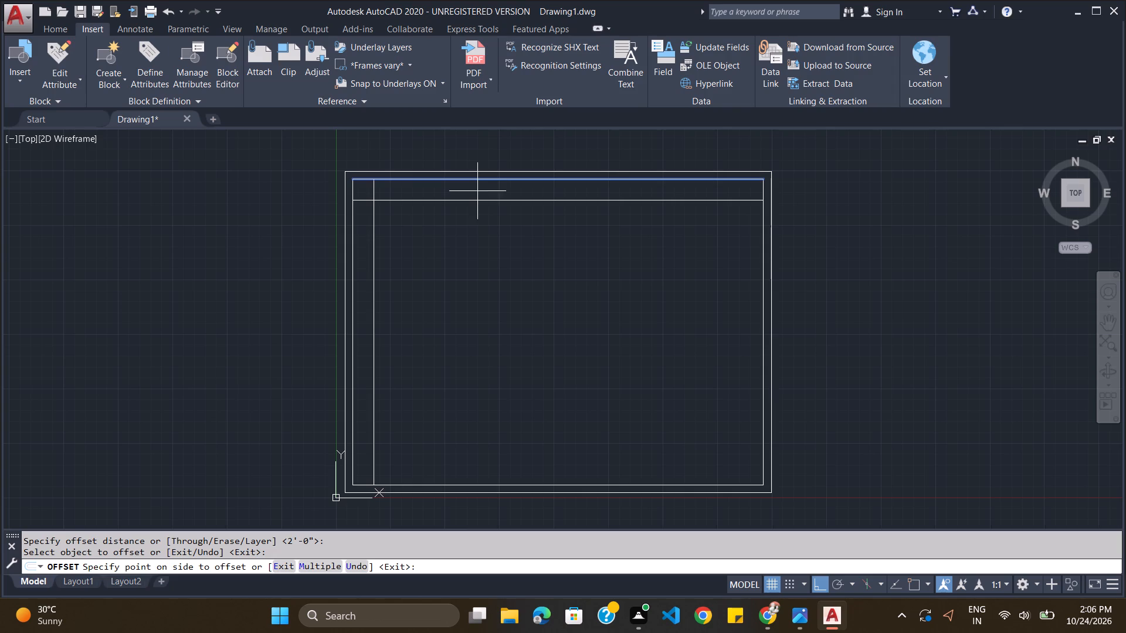
click(477, 195)
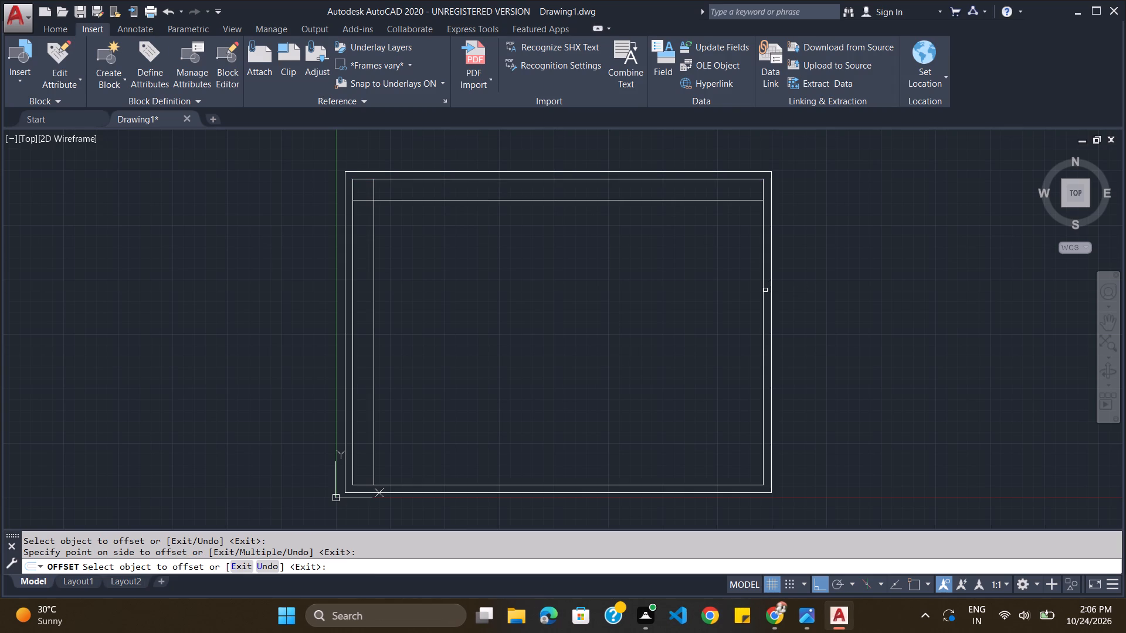
click(764, 291)
click(736, 291)
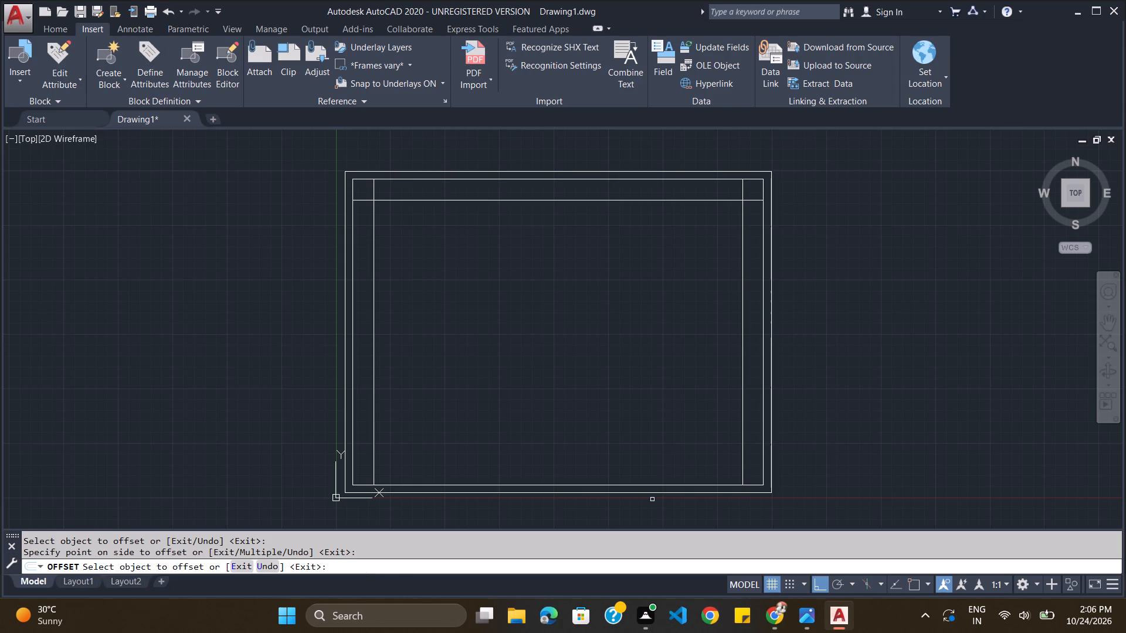
click(647, 484)
click(648, 441)
key(Escape)
Trim the overhanging line ends at all four corners of the house's outer outline, checking the result against the reference image.
text(trim)
key(Return)
key(Return)
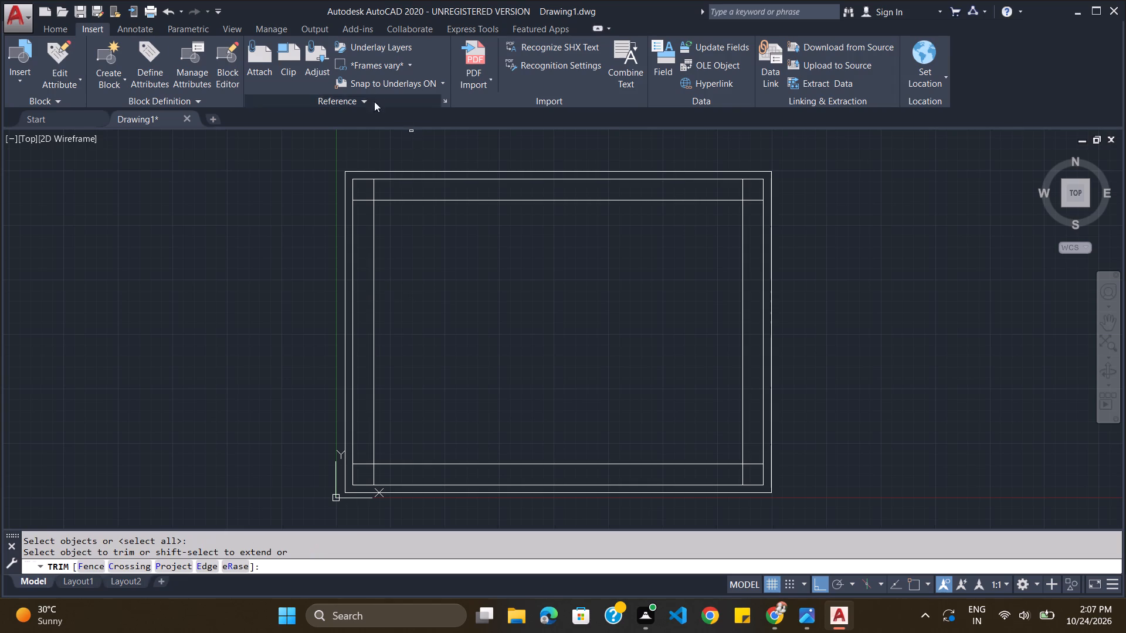
click(364, 202)
click(374, 192)
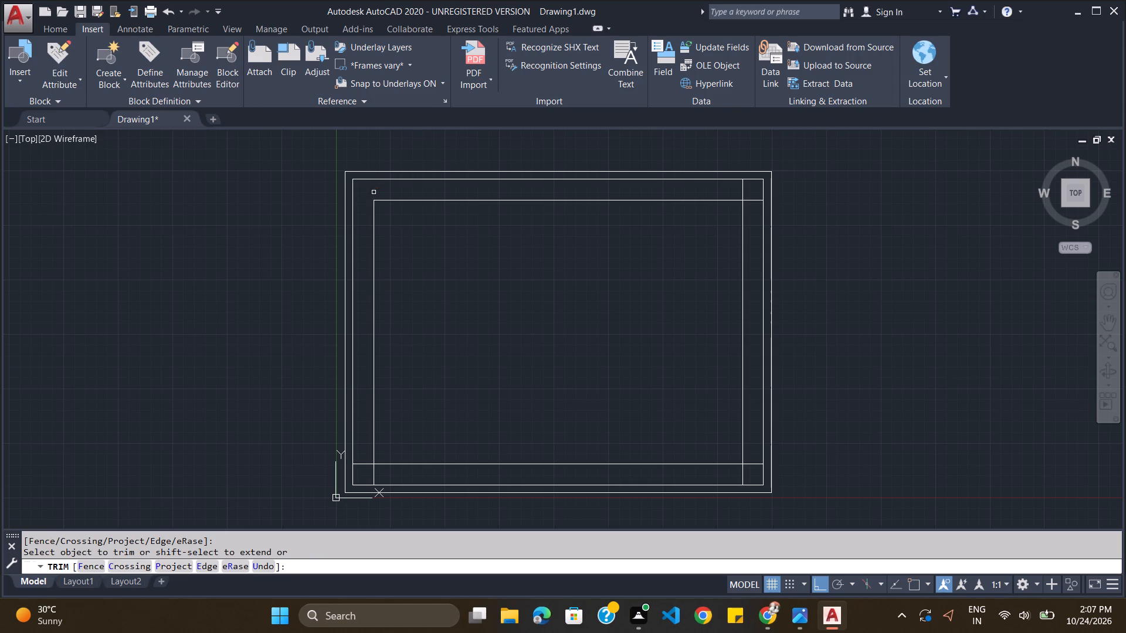
click(361, 464)
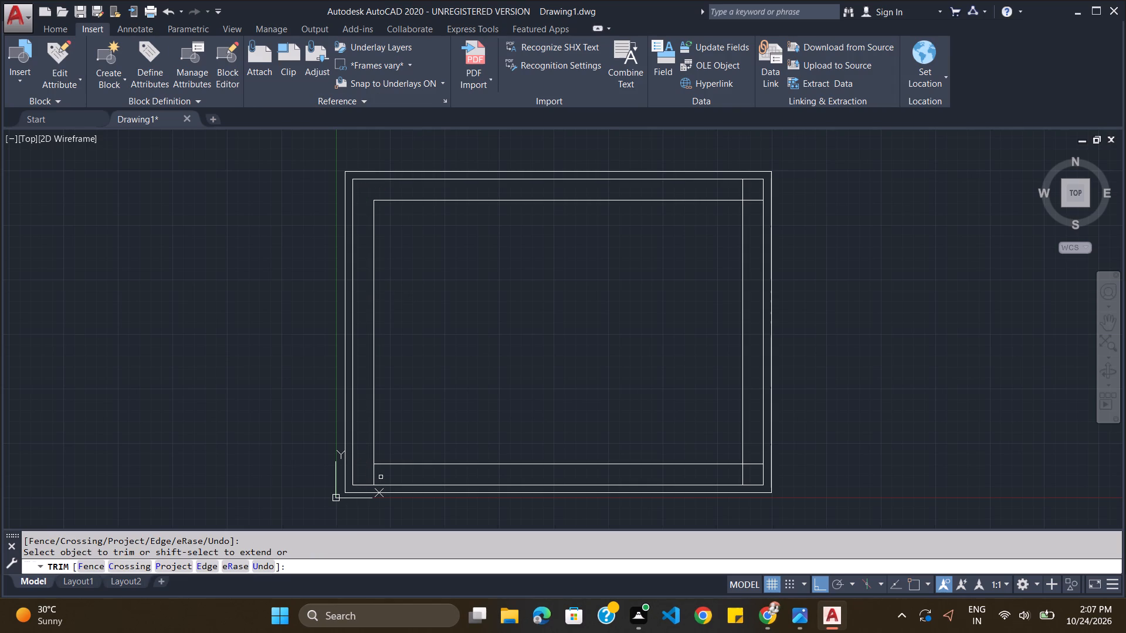
click(374, 473)
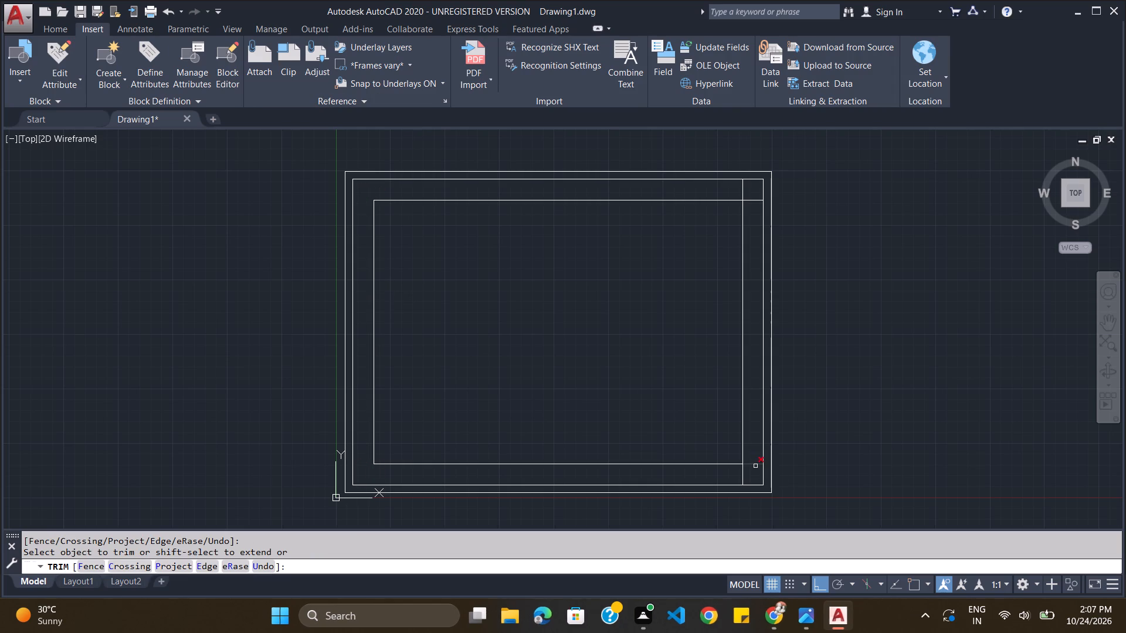
click(755, 466)
click(742, 474)
click(757, 203)
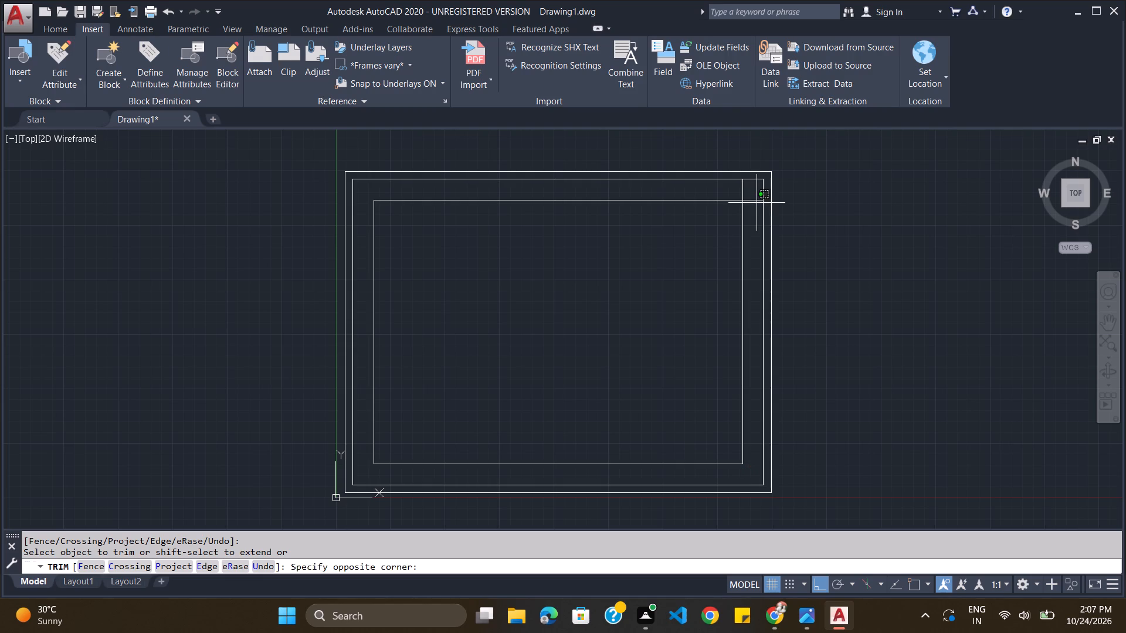
double_click(757, 200)
click(744, 190)
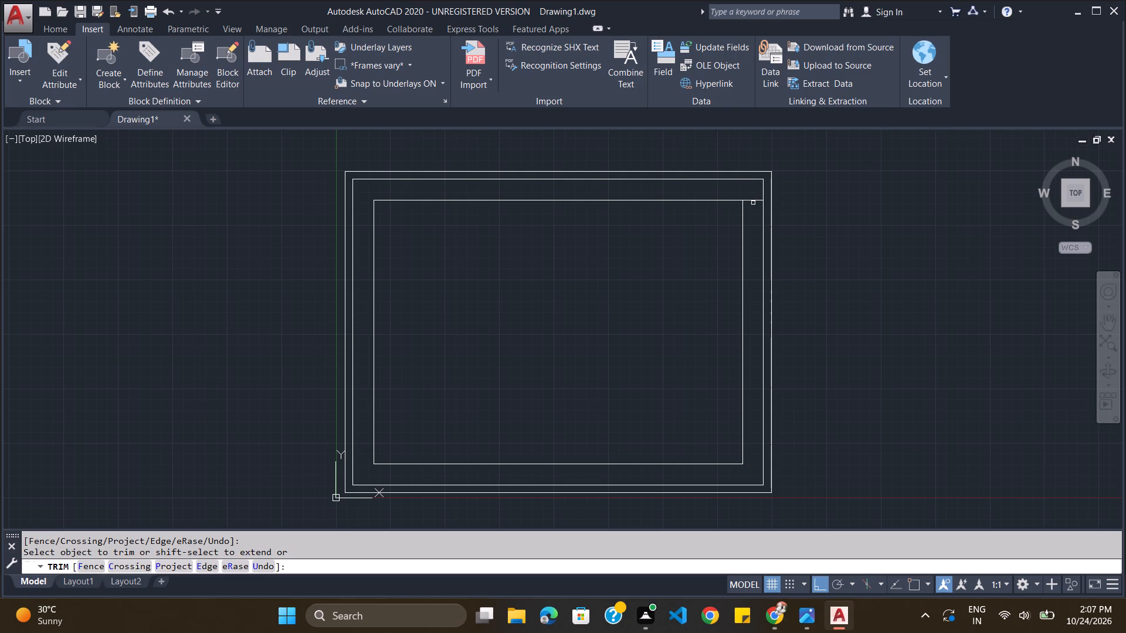
click(753, 203)
click(753, 199)
click(753, 201)
key(alt+Tab)
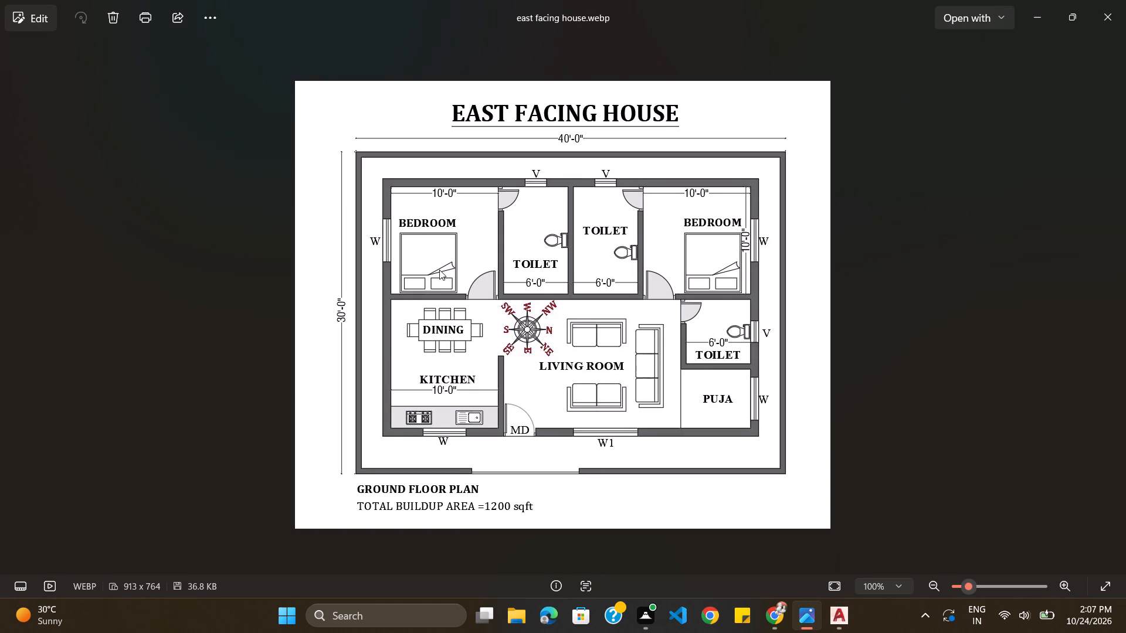
key(alt+Tab)
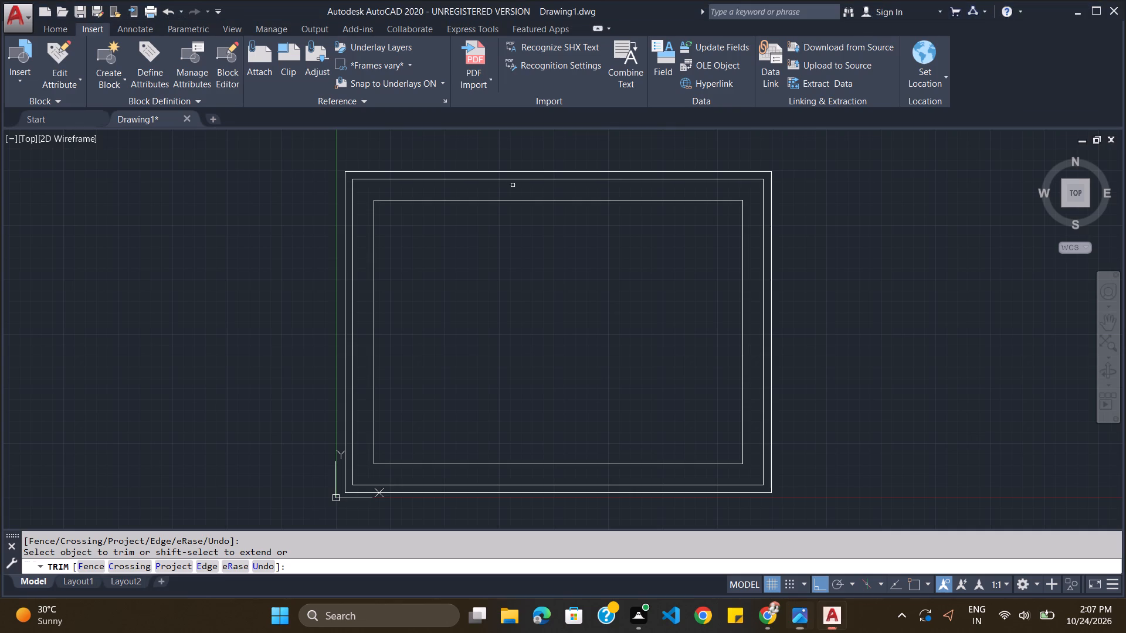
key(Escape)
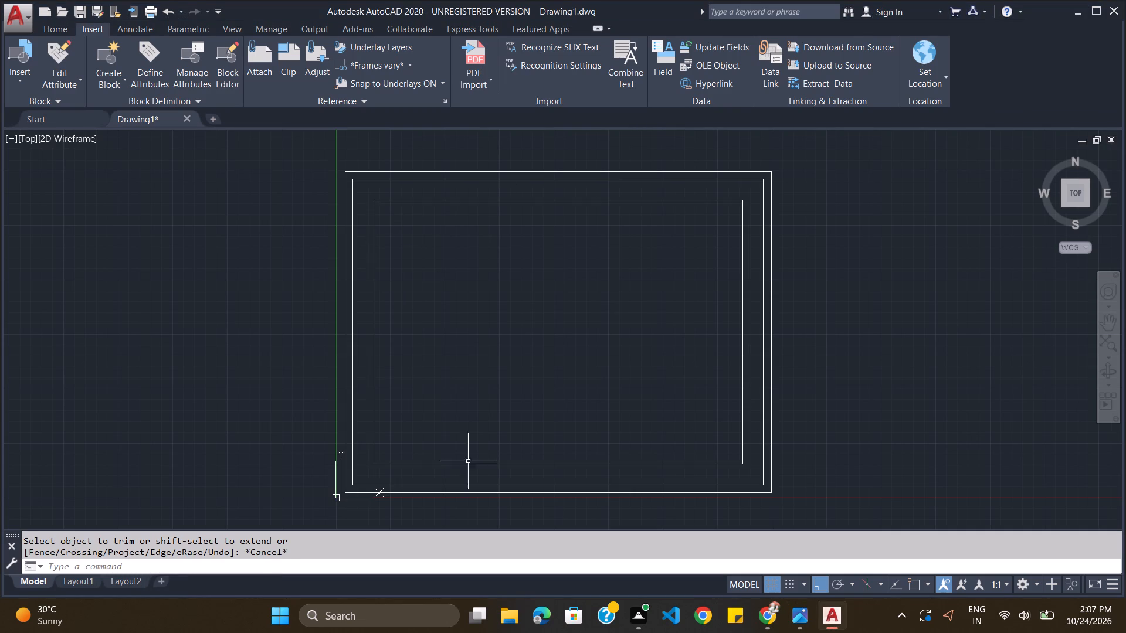
Offset all four lines of the house's outer outline 9" inward to give the external walls their thickness.
click(500, 569)
key(o)
key(Return)
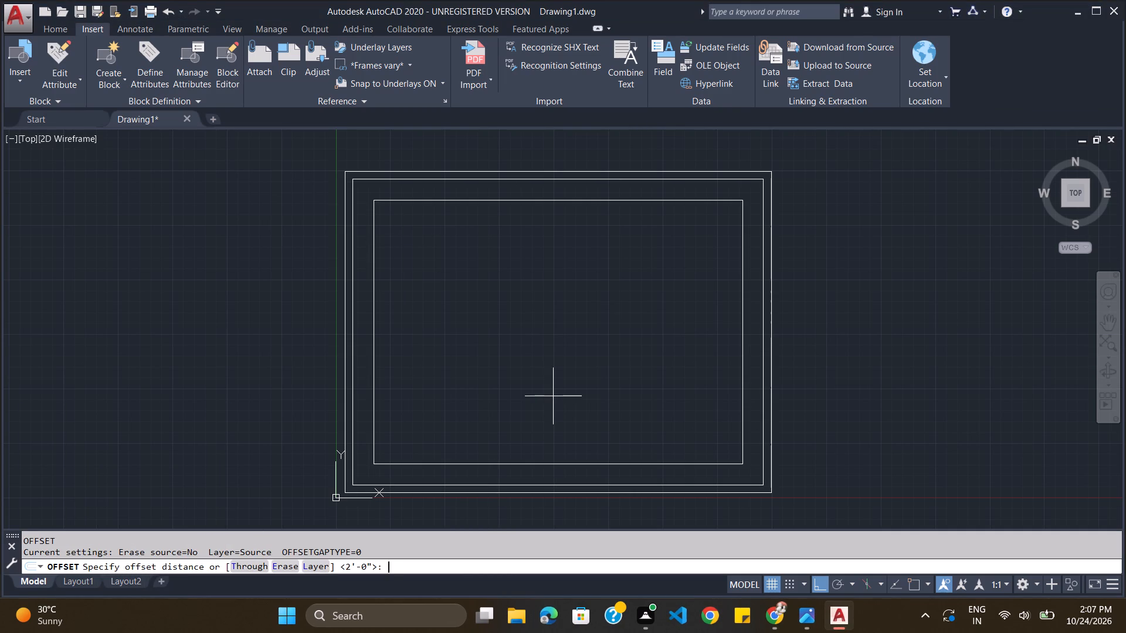
text(9")
key(Return)
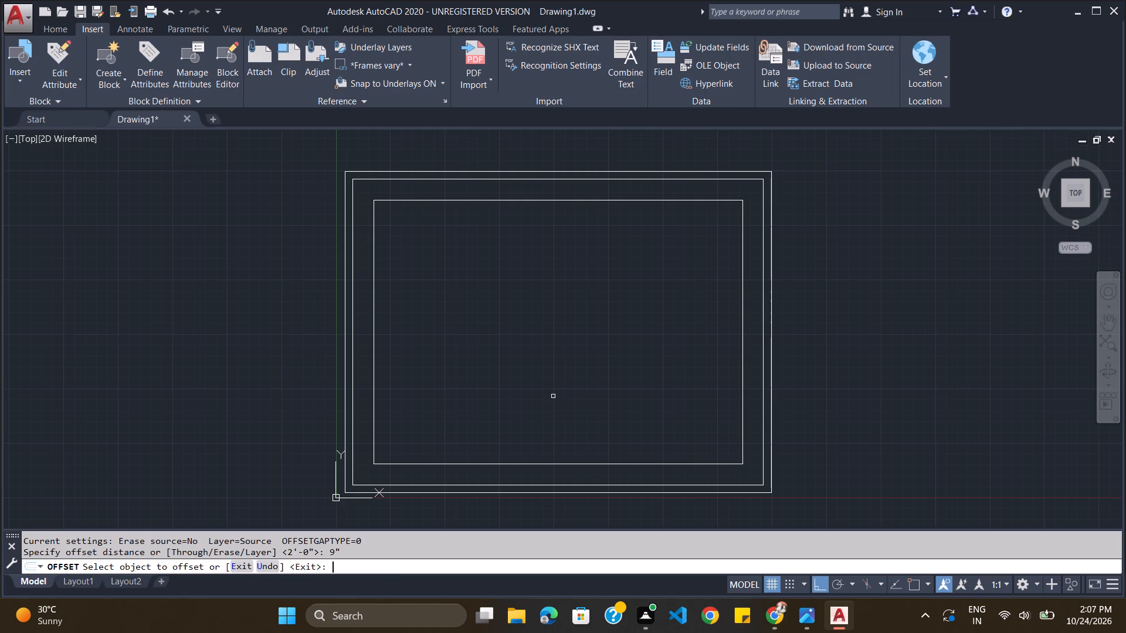
click(600, 199)
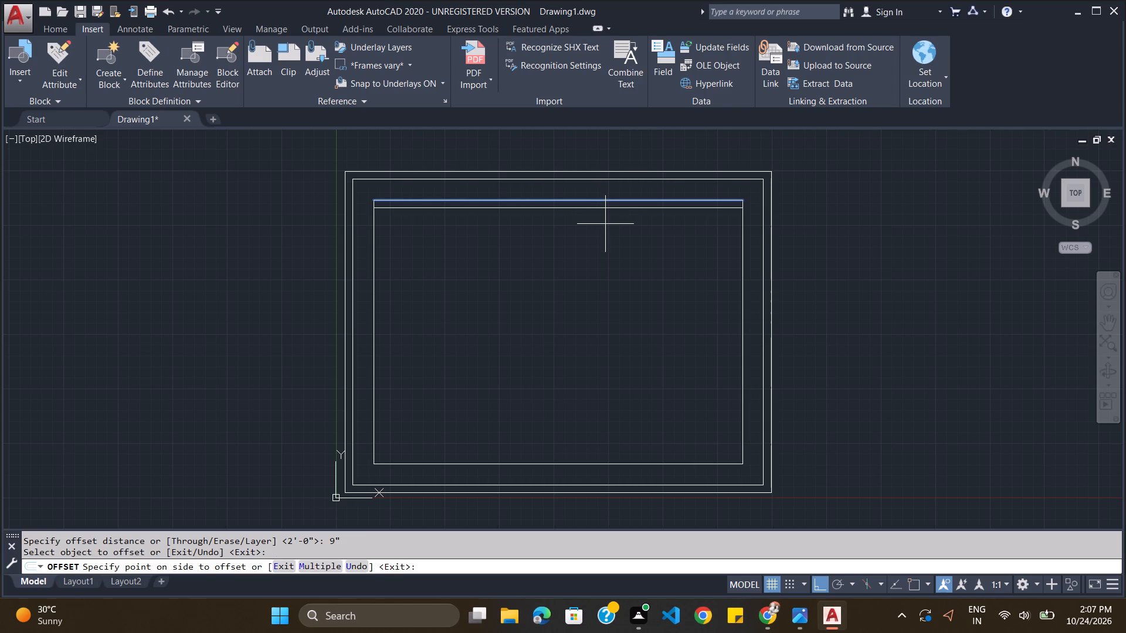
click(605, 224)
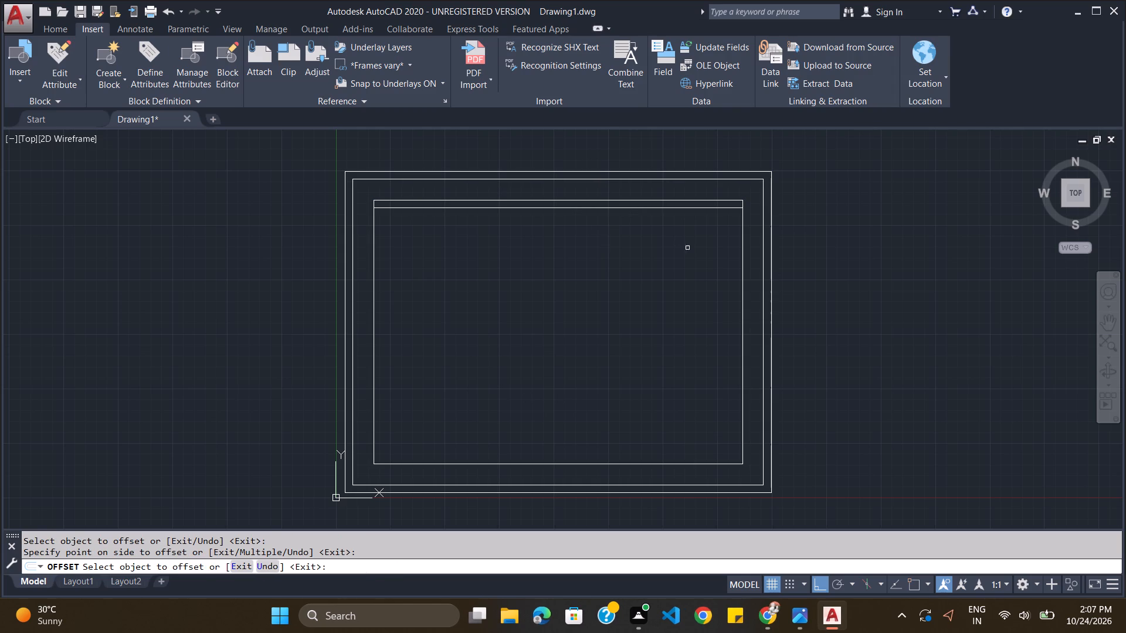
click(742, 293)
click(724, 293)
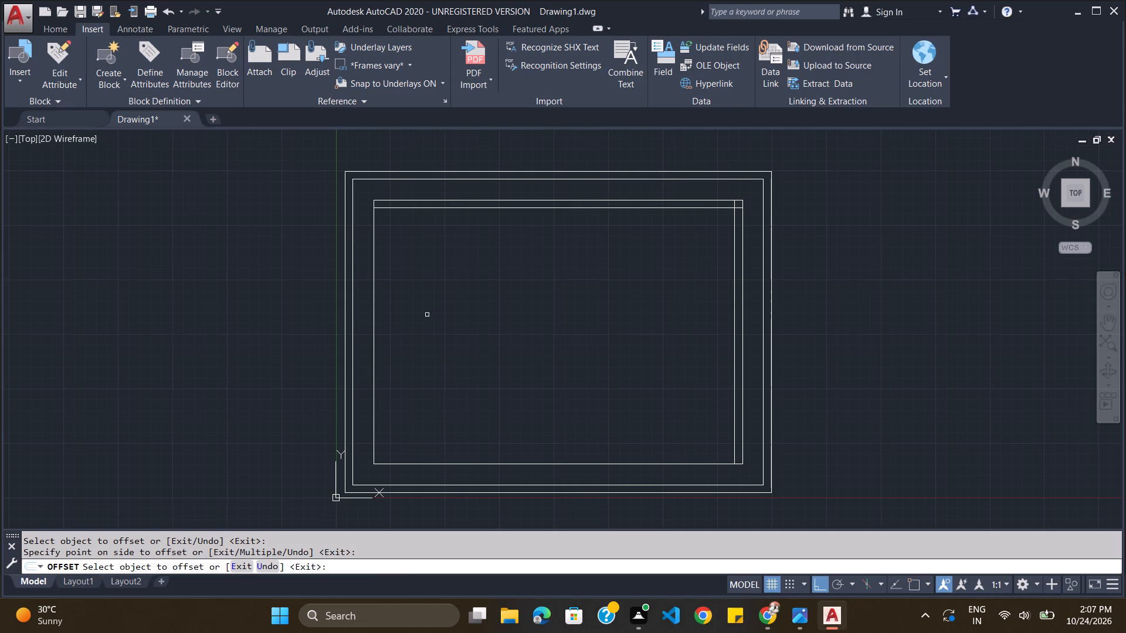
click(373, 335)
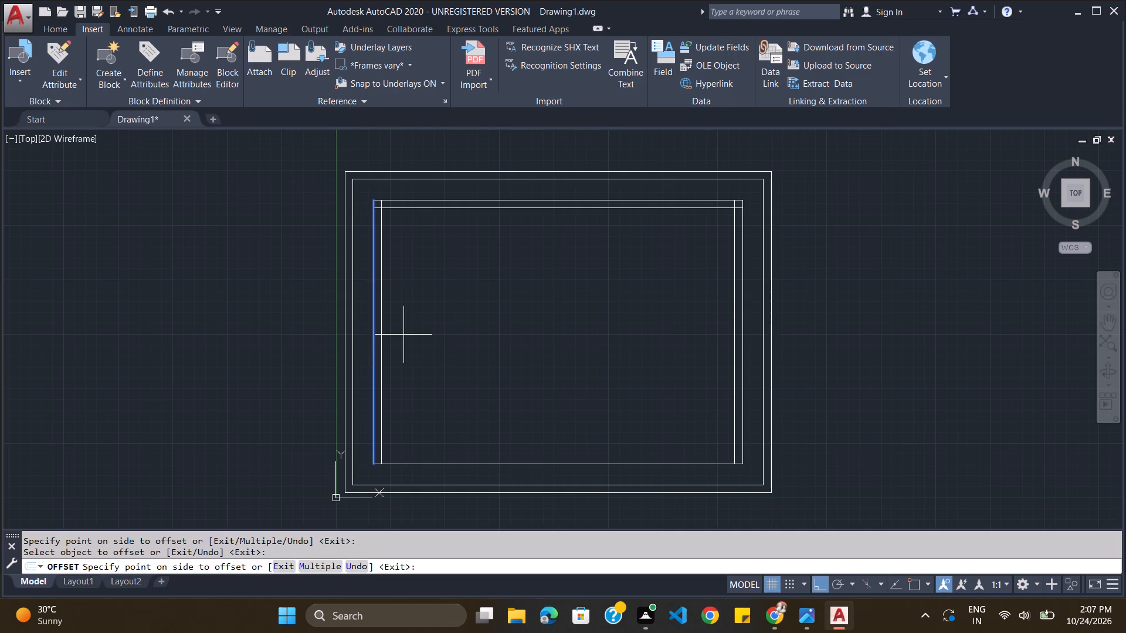
click(408, 335)
click(425, 463)
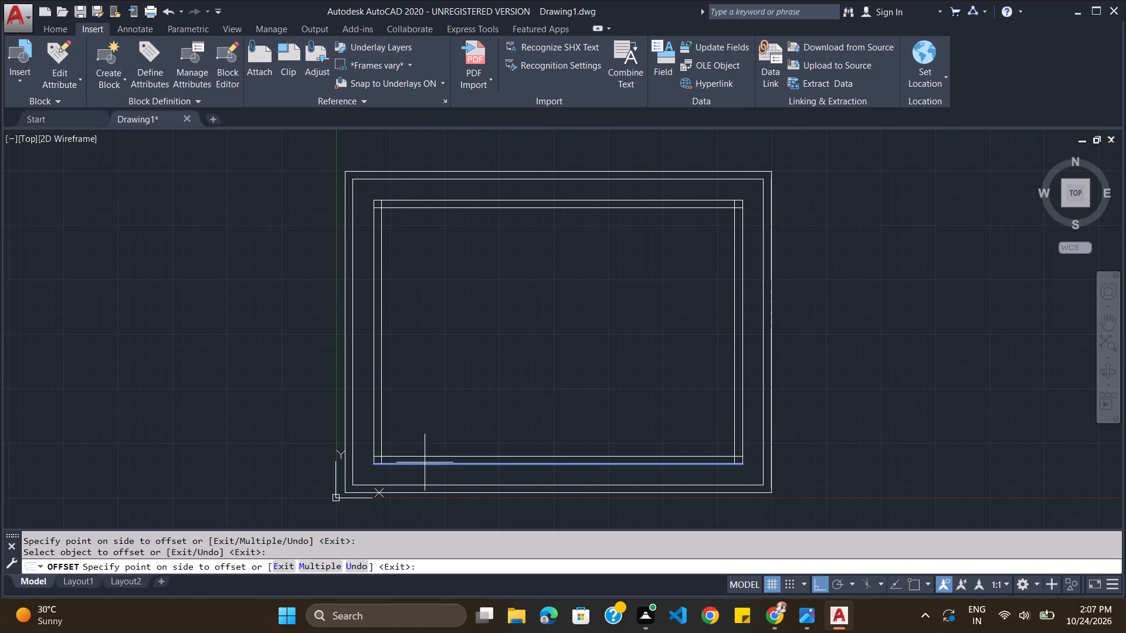
click(452, 421)
key(Escape)
Trim the crossing inner wall lines at the house's top-left and bottom-left corners.
text(trim)
key(Return)
key(Return)
scroll(377, 243, up, 4)
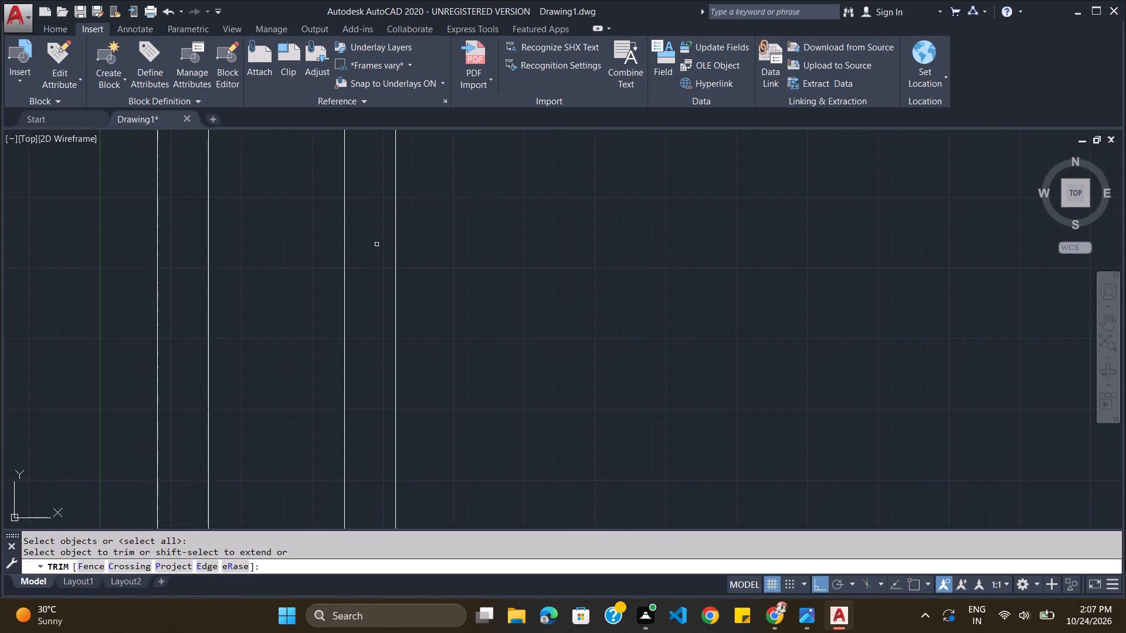
scroll(384, 156, down, 4)
scroll(386, 136, up, 4)
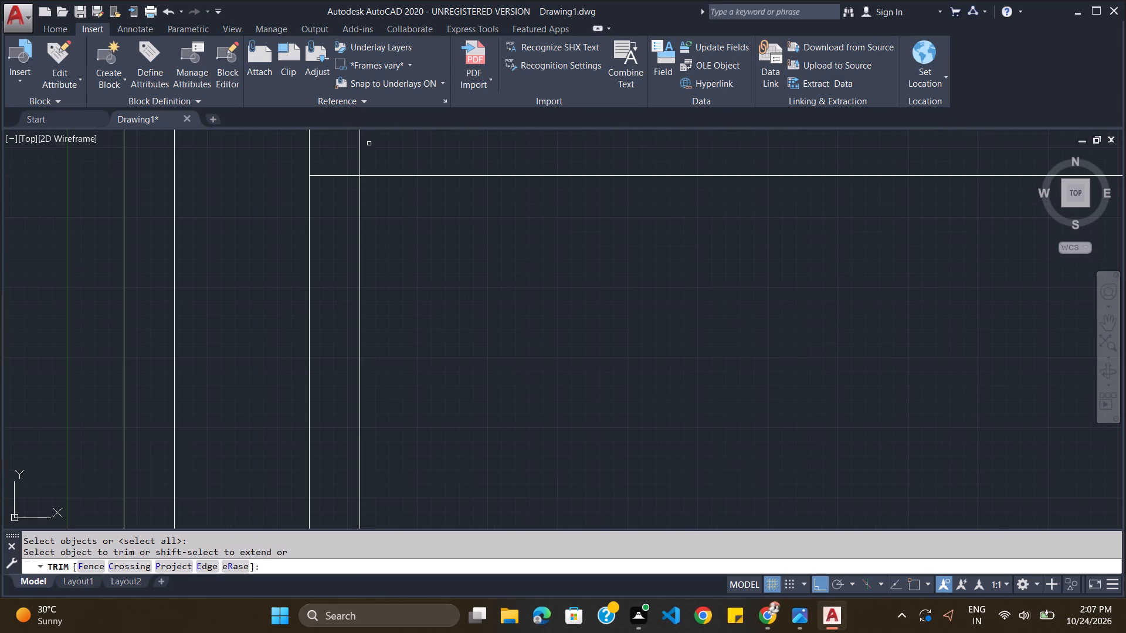
click(359, 157)
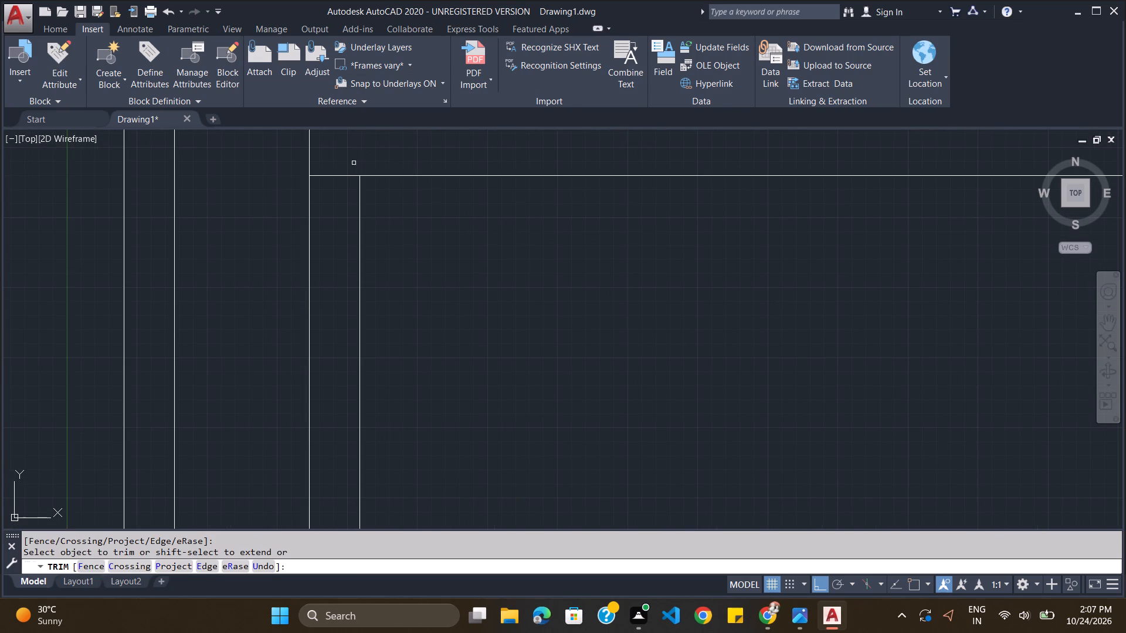
click(343, 176)
scroll(344, 178, down, 4)
scroll(362, 227, down, 2)
scroll(359, 356, up, 3)
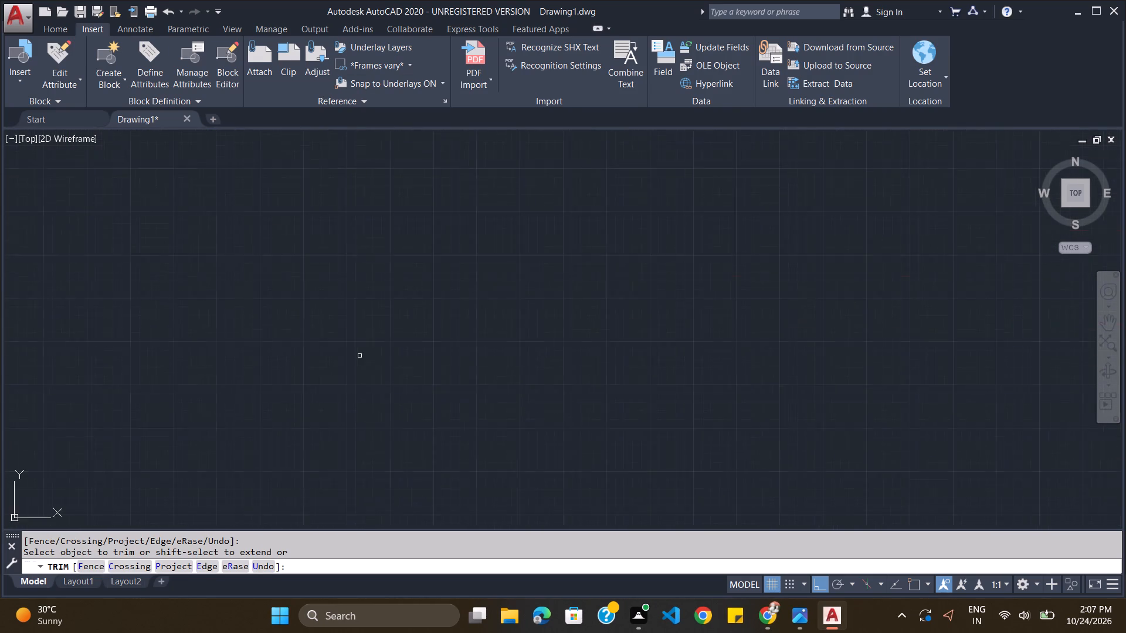
scroll(359, 356, up, 3)
scroll(357, 303, down, 4)
scroll(342, 200, up, 5)
click(343, 142)
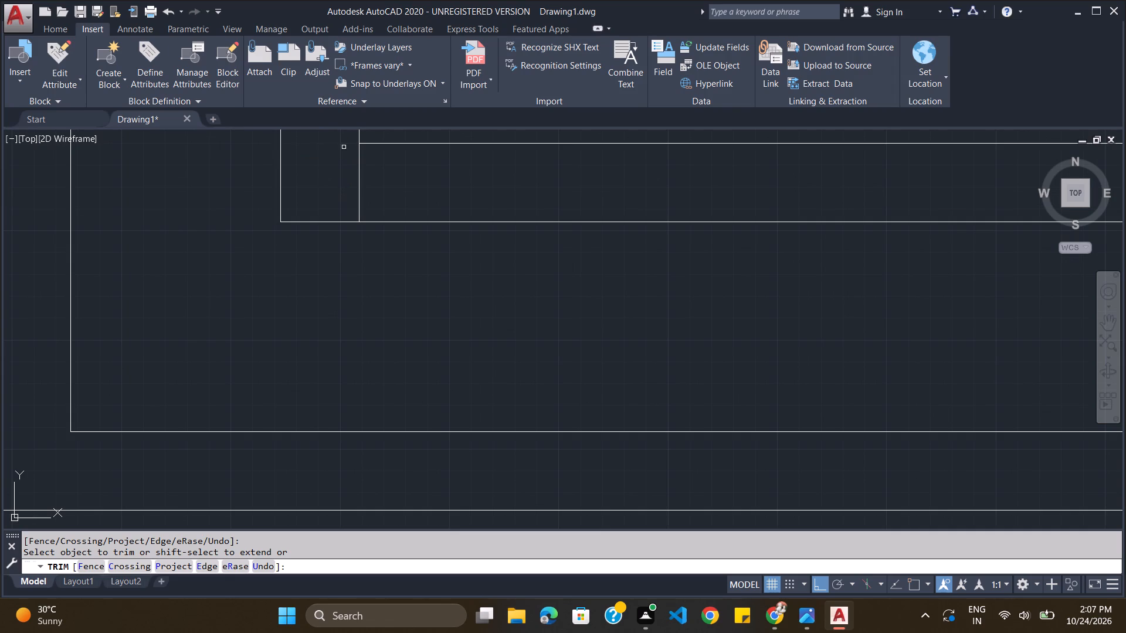
click(357, 177)
Trim the crossing inner wall lines at the house's bottom-right and top-right corners.
scroll(395, 202, down, 6)
scroll(500, 211, down, 2)
scroll(677, 206, up, 4)
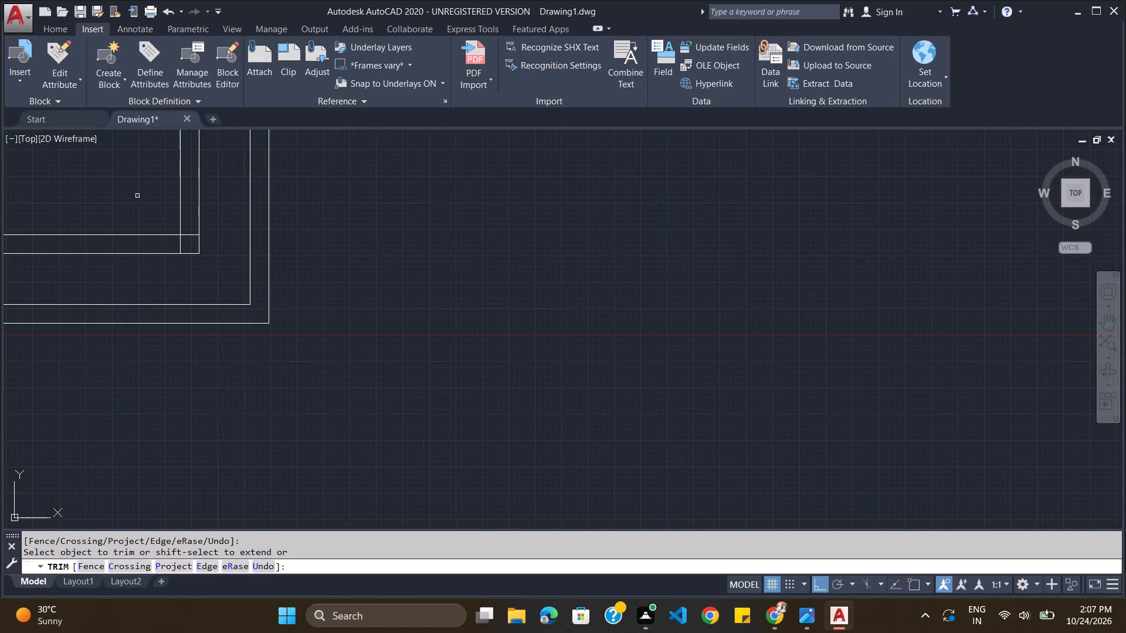
scroll(99, 243, up, 2)
click(302, 237)
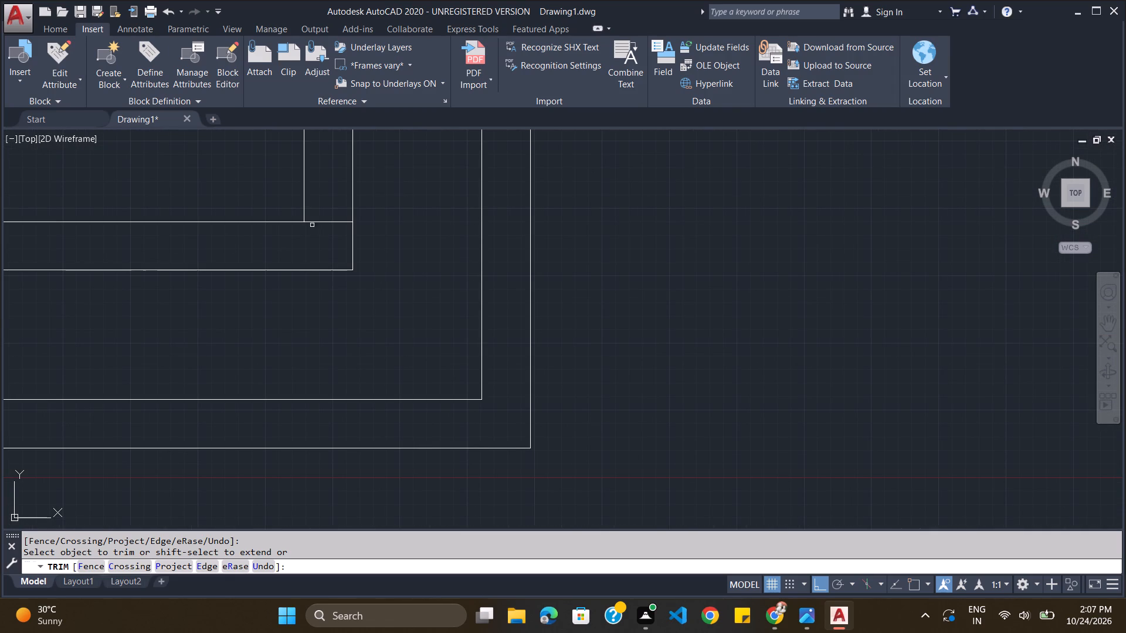
click(314, 222)
scroll(313, 221, down, 8)
scroll(314, 176, up, 5)
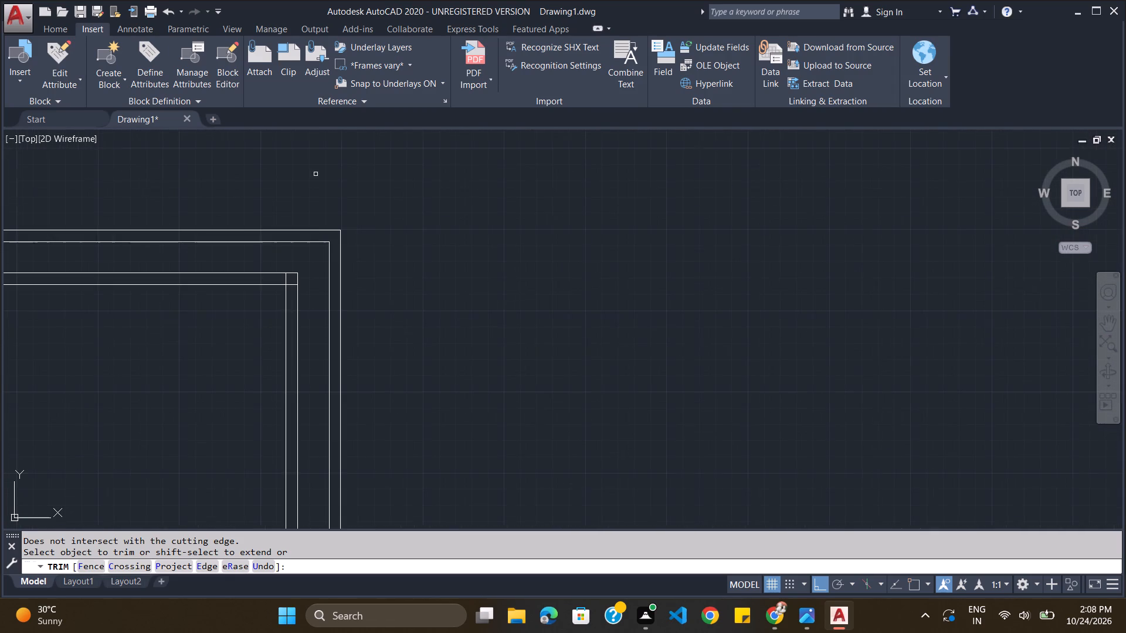
scroll(286, 306, up, 4)
click(311, 159)
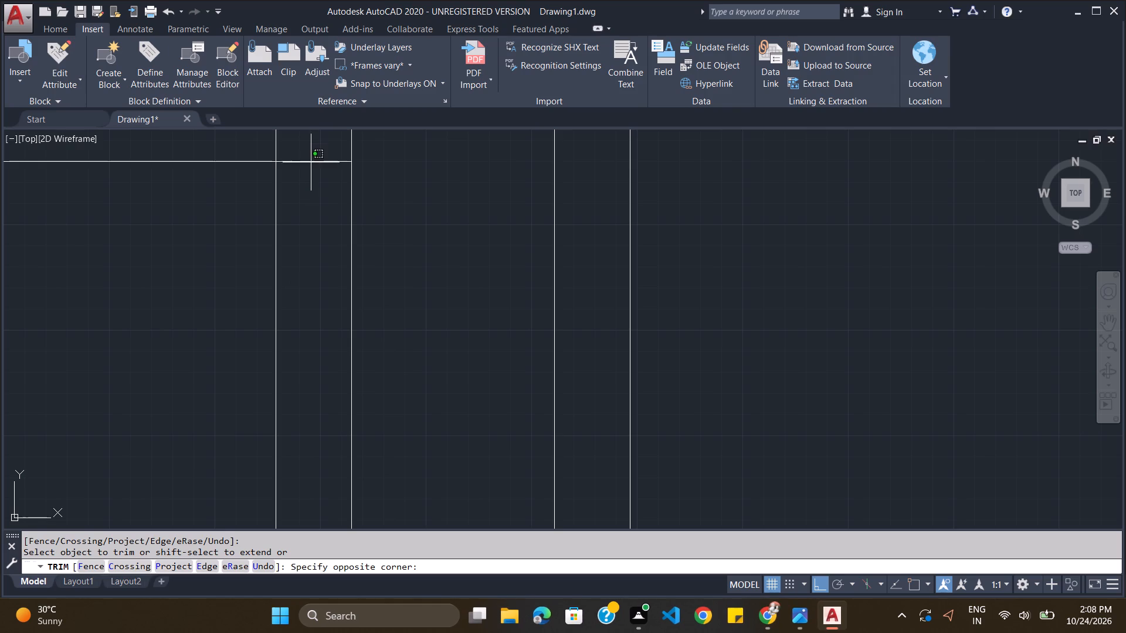
double_click(311, 162)
click(274, 148)
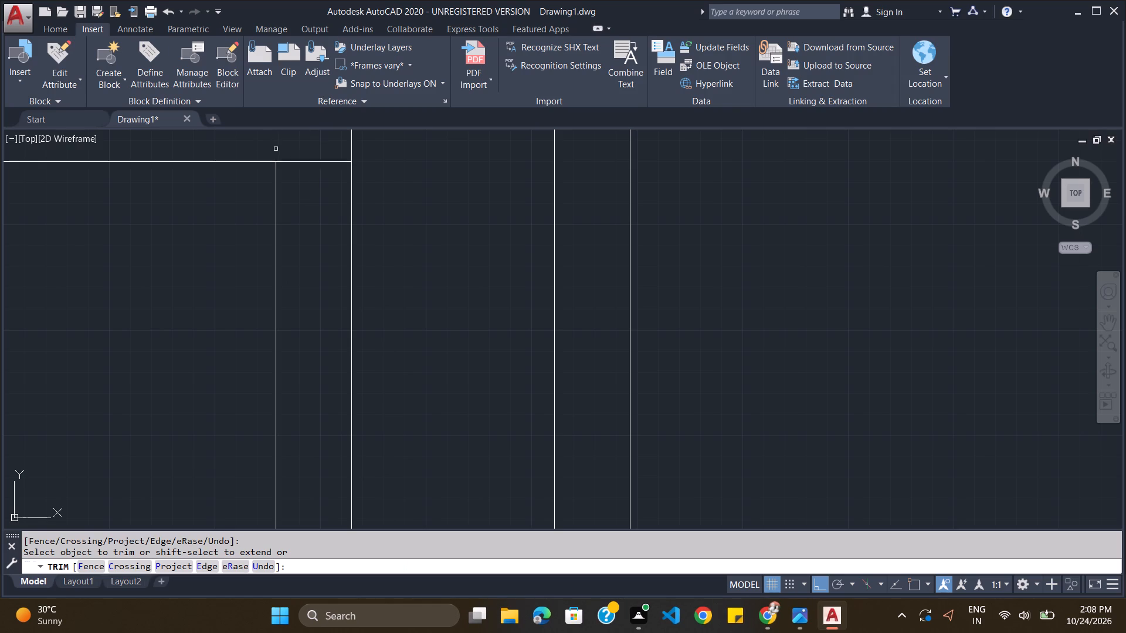
click(307, 163)
scroll(318, 171, down, 7)
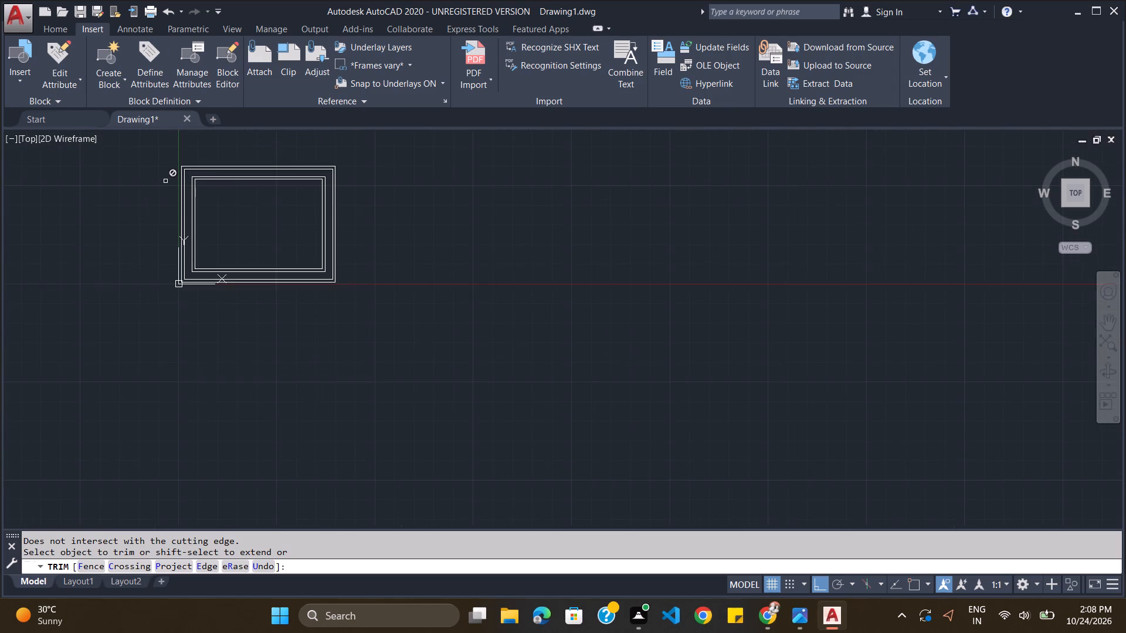
scroll(113, 172, up, 3)
scroll(114, 172, down, 1)
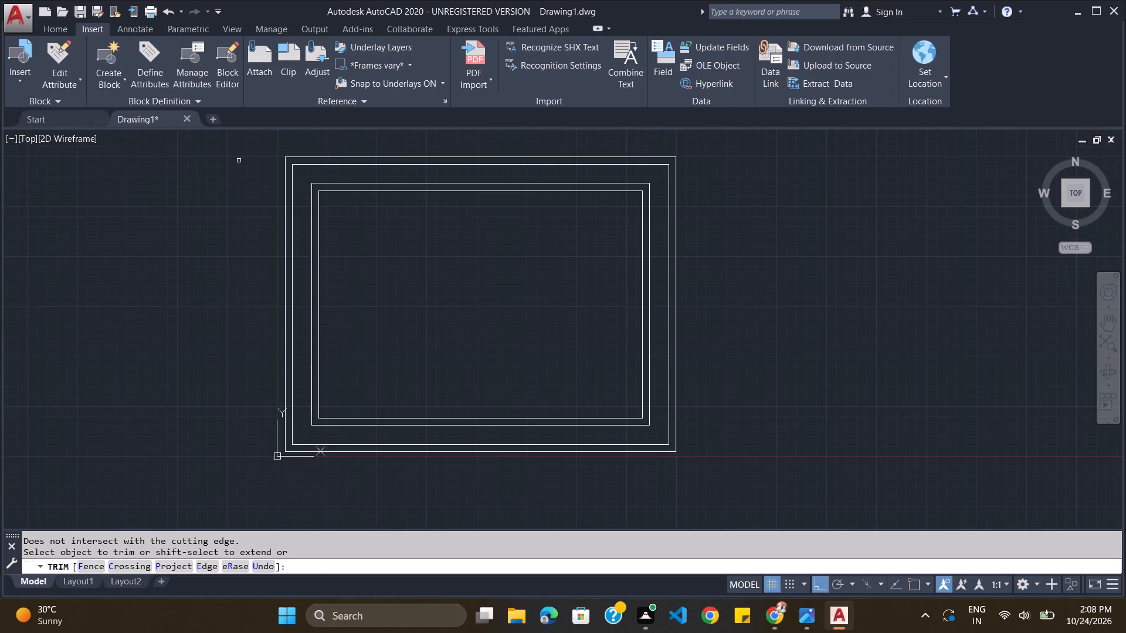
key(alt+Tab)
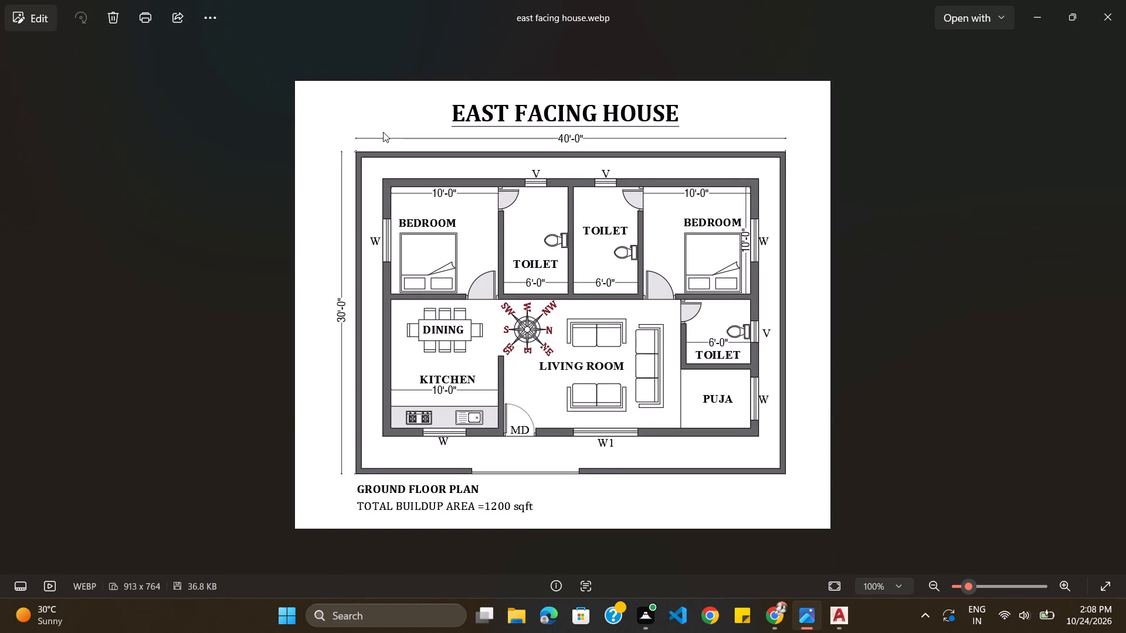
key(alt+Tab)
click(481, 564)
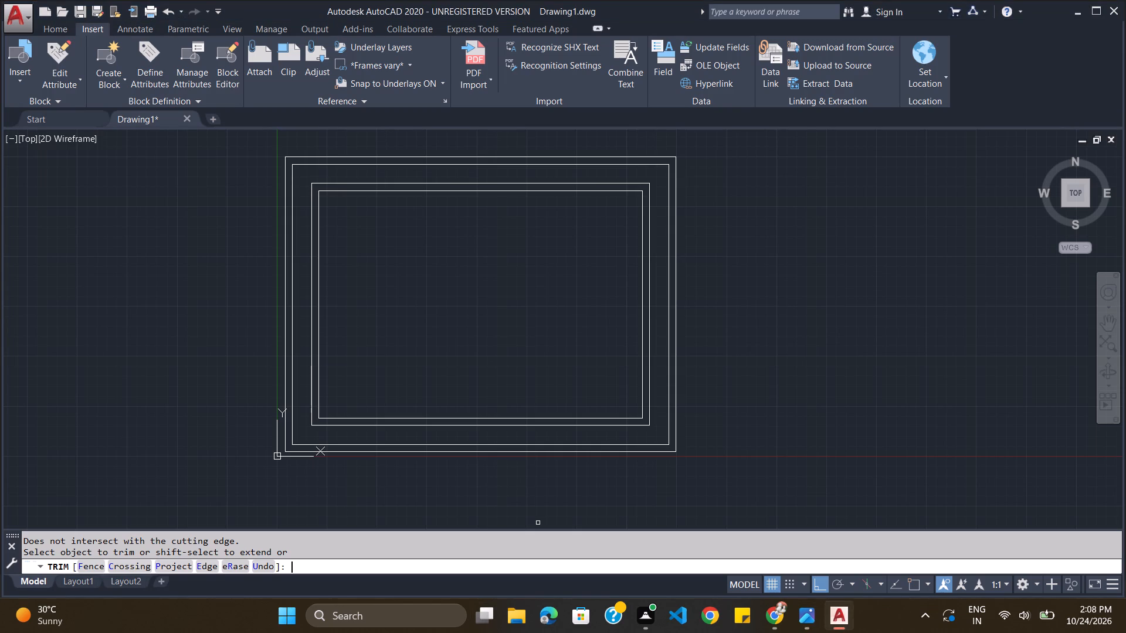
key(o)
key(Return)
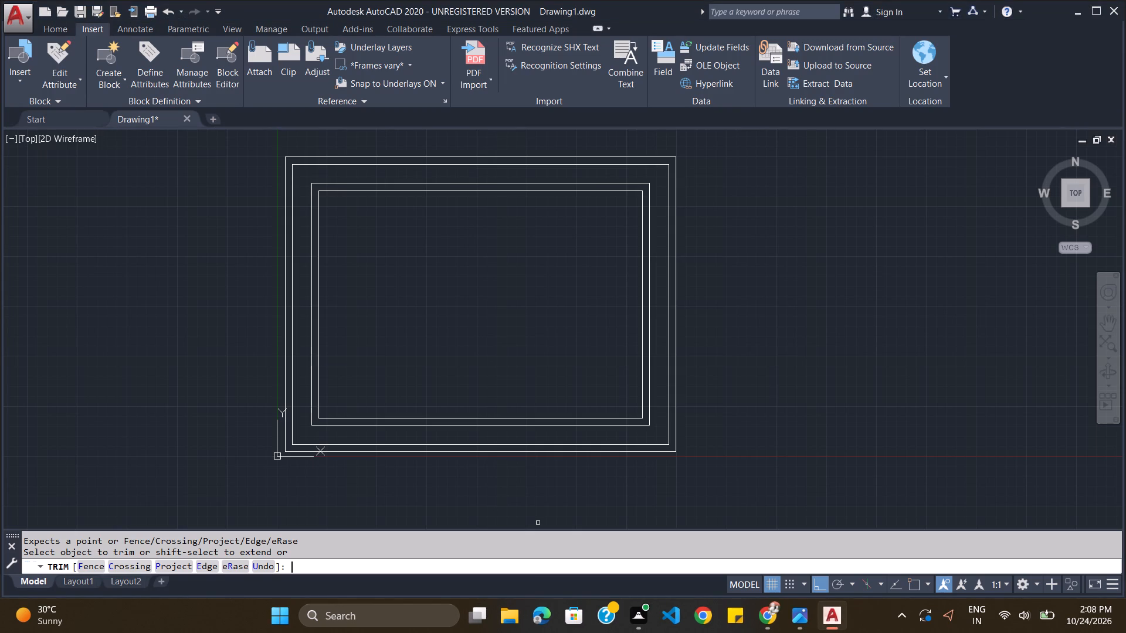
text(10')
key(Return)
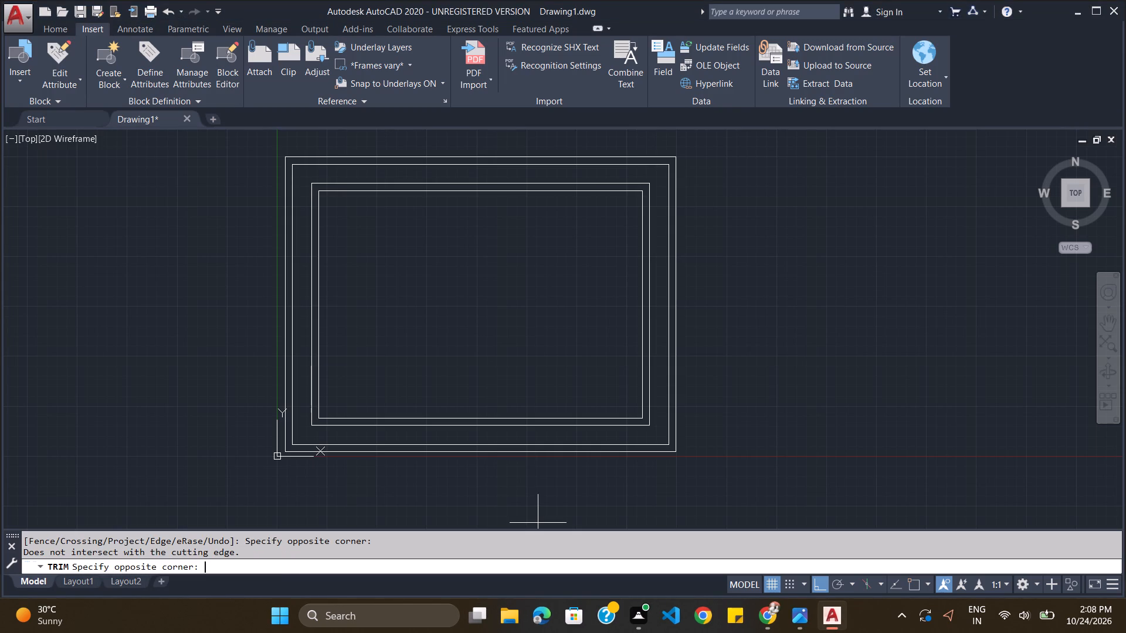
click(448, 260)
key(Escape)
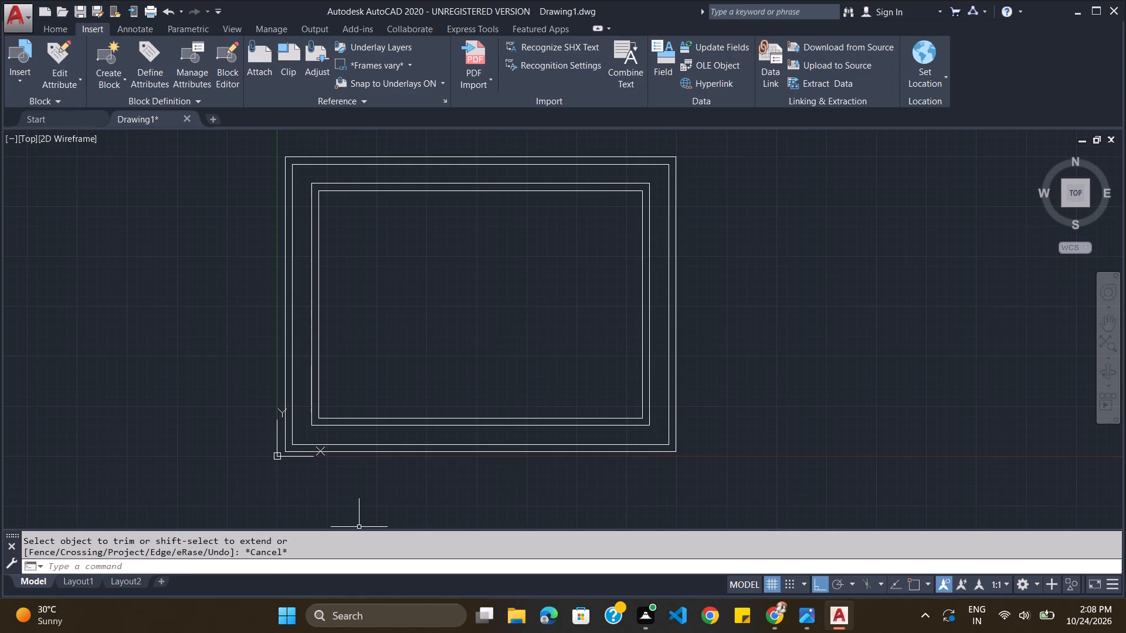
Offset the inner line of the house's top wall 10' downward for the bedroom depth, checking against the reference image.
click(364, 563)
key(o)
key(Return)
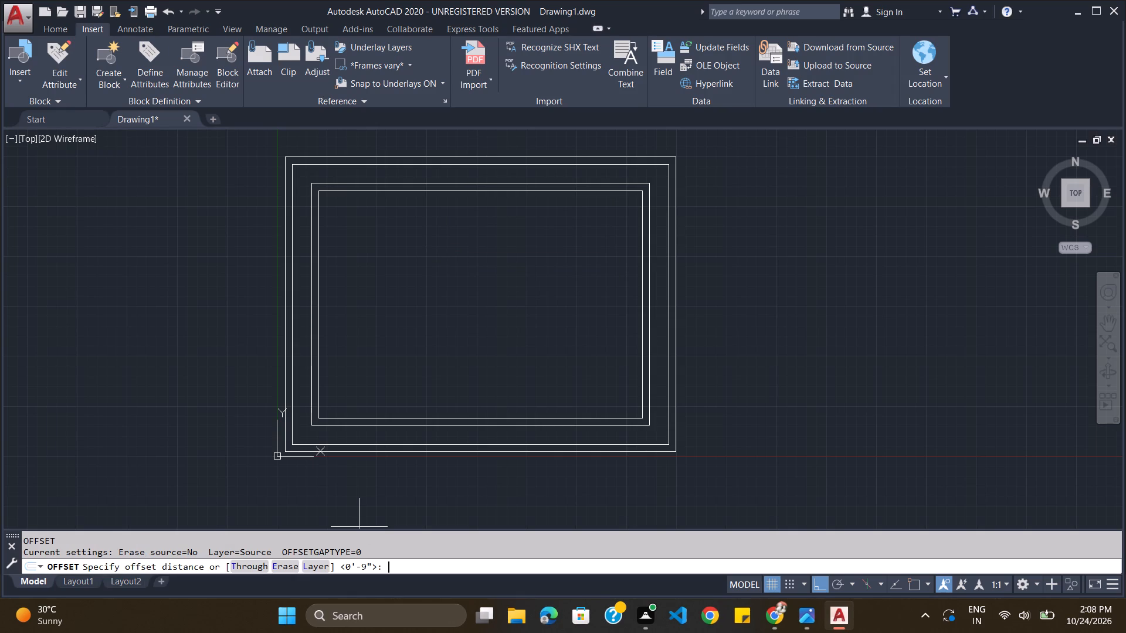
text(10)
key(apostrophe)
key(Return)
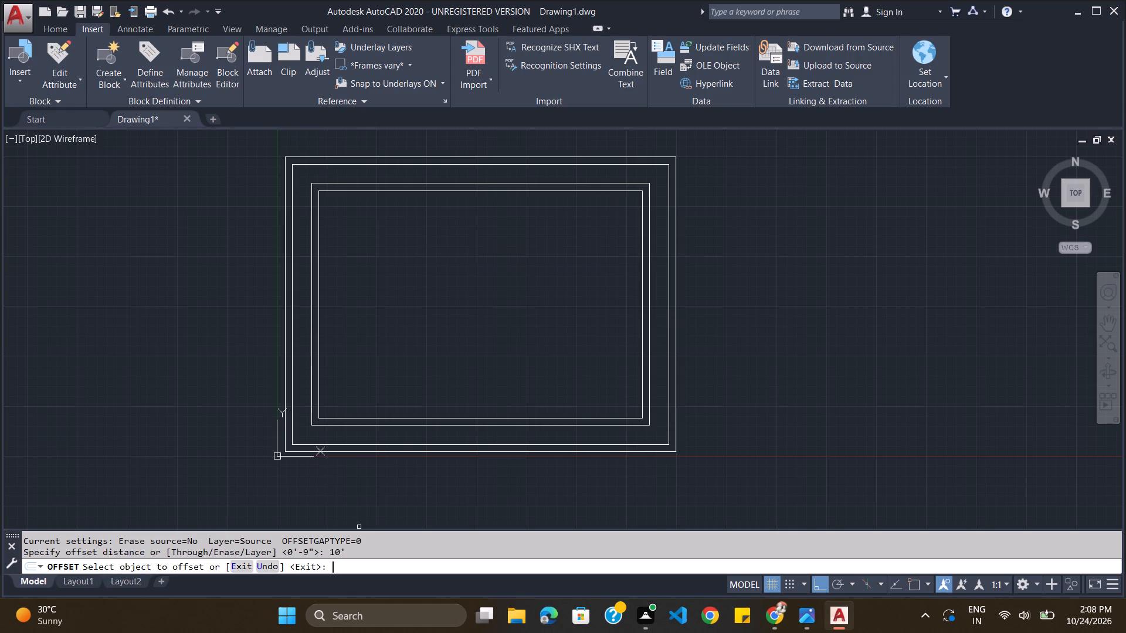
click(488, 190)
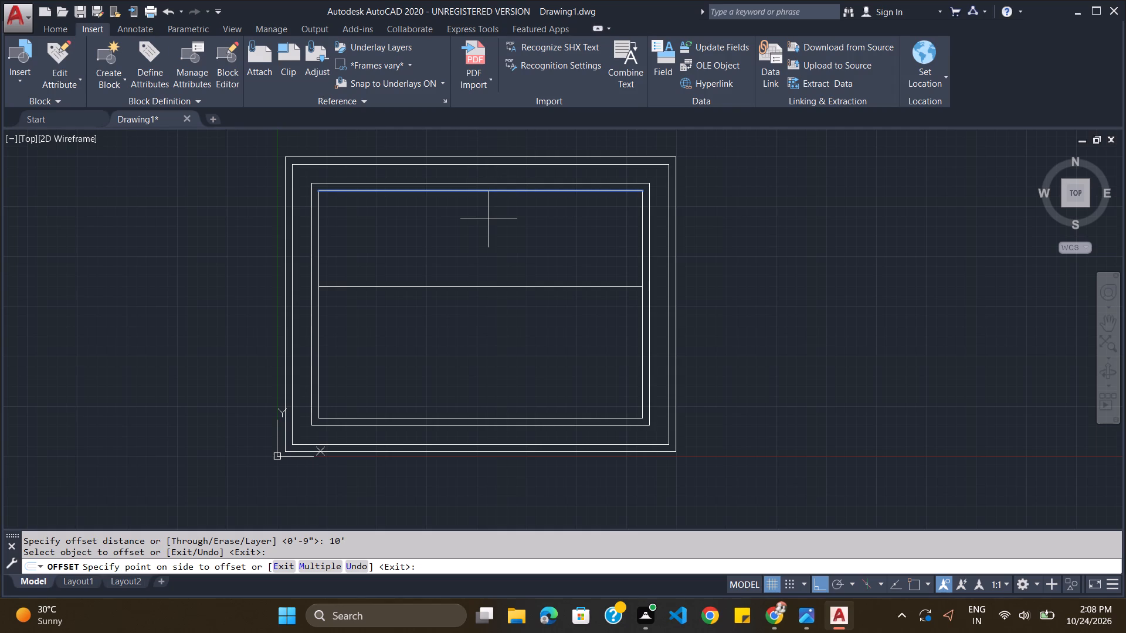
click(489, 219)
key(alt+Tab)
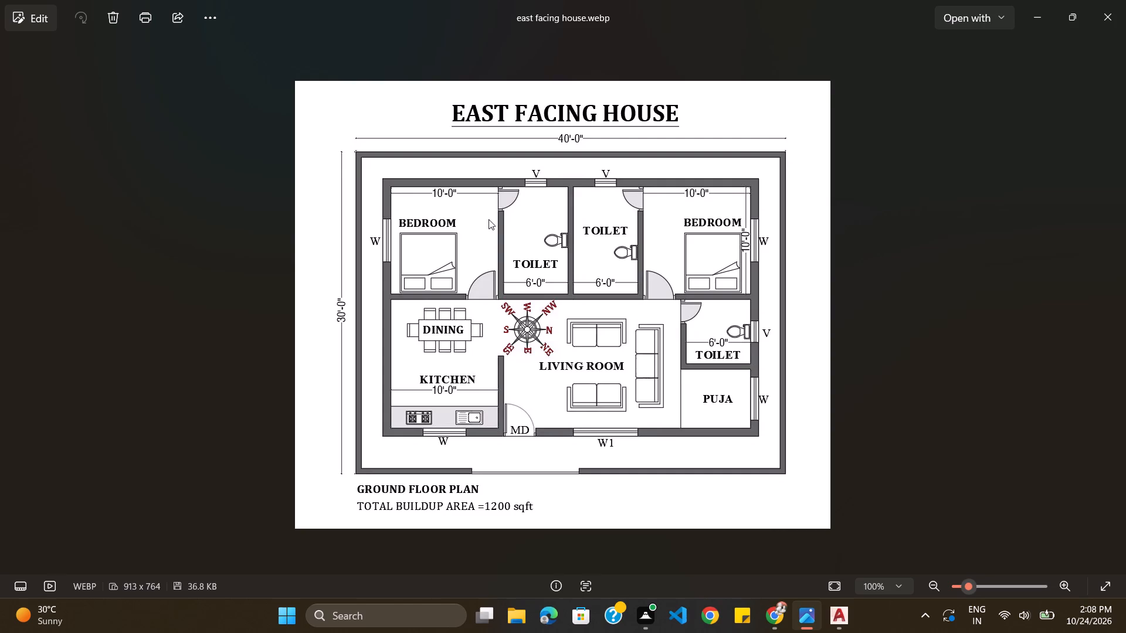
key(alt+Tab)
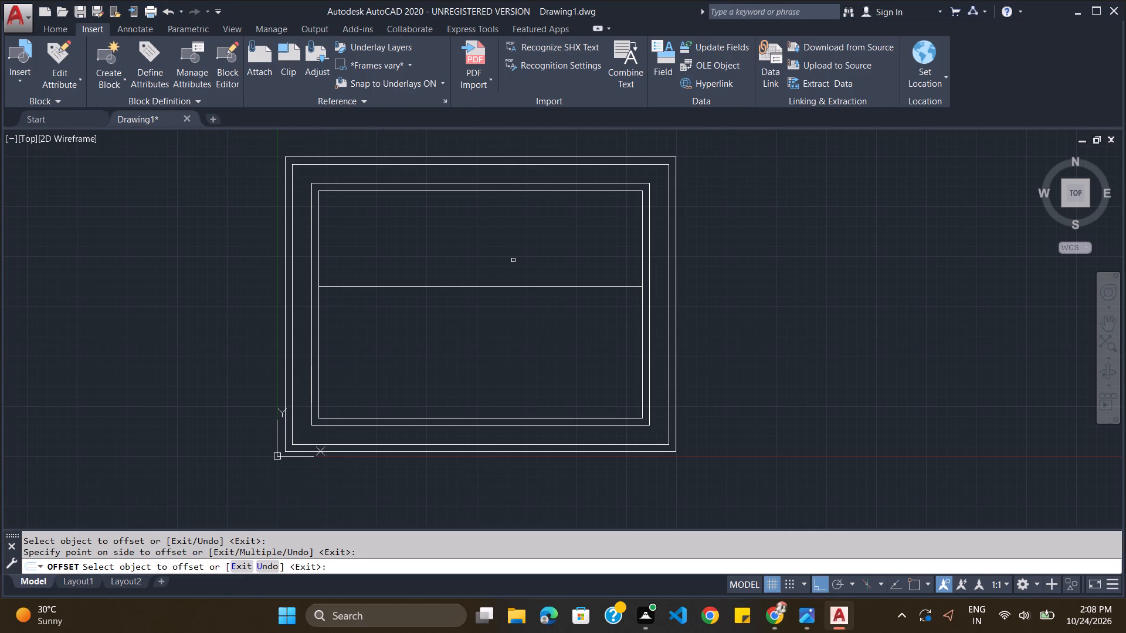
key(alt+Tab)
key(alt+Tab)
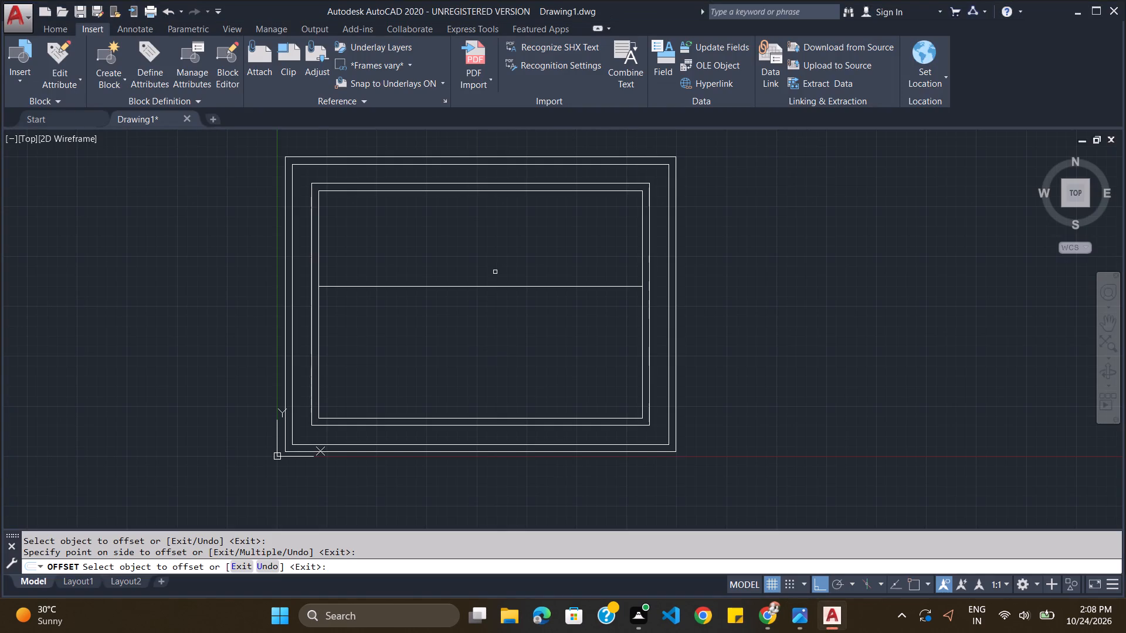
click(452, 561)
key(Escape)
Offset the inner line of the house's left wall 10' to the right for the bedroom width, checking against the reference image.
key(o)
key(Return)
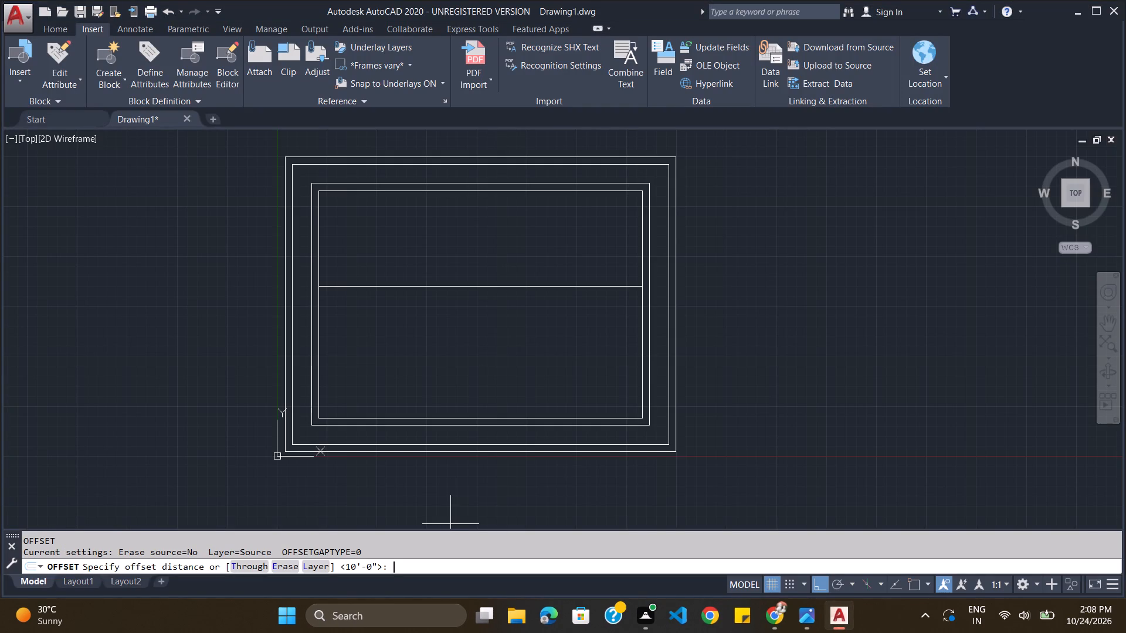
key(alt+Tab)
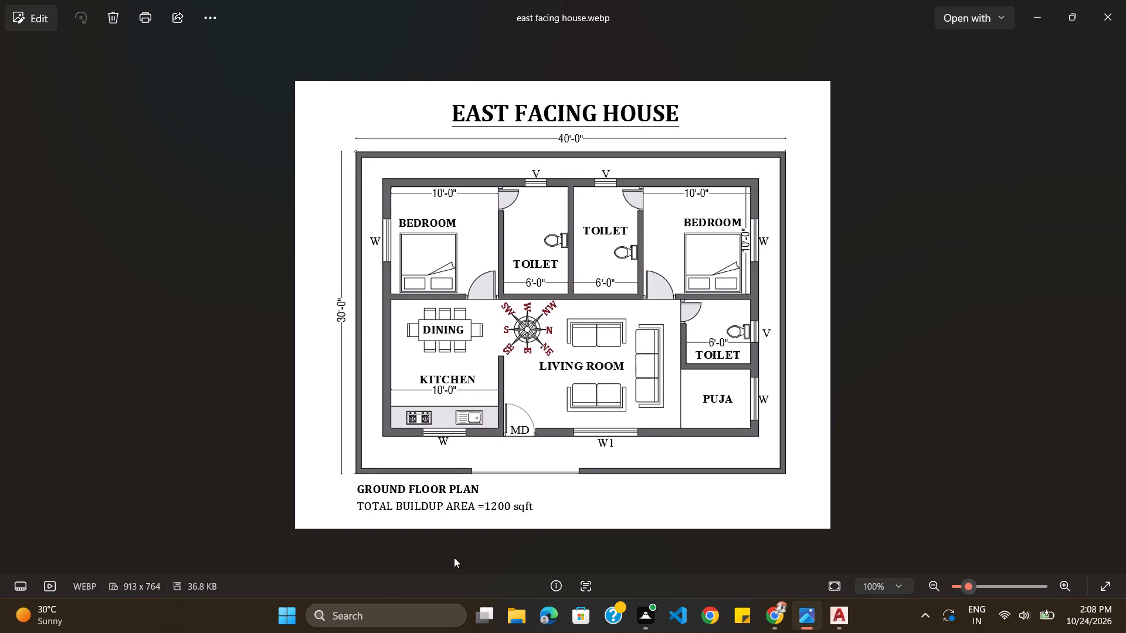
key(alt+Tab)
text(10)
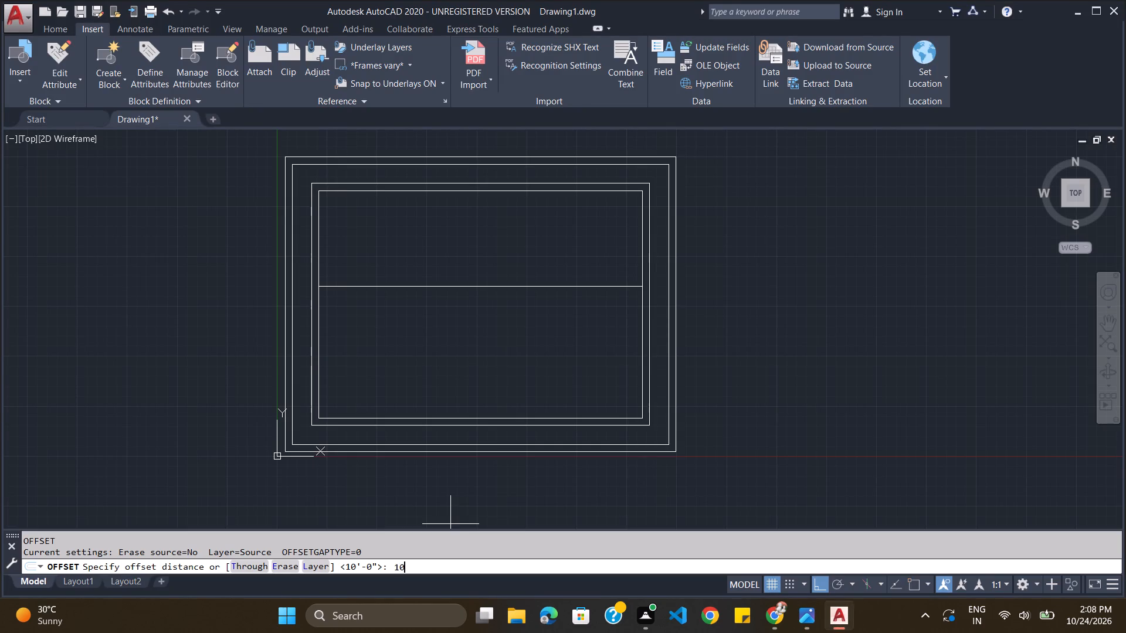
key(apostrophe)
key(Return)
key(alt+Tab)
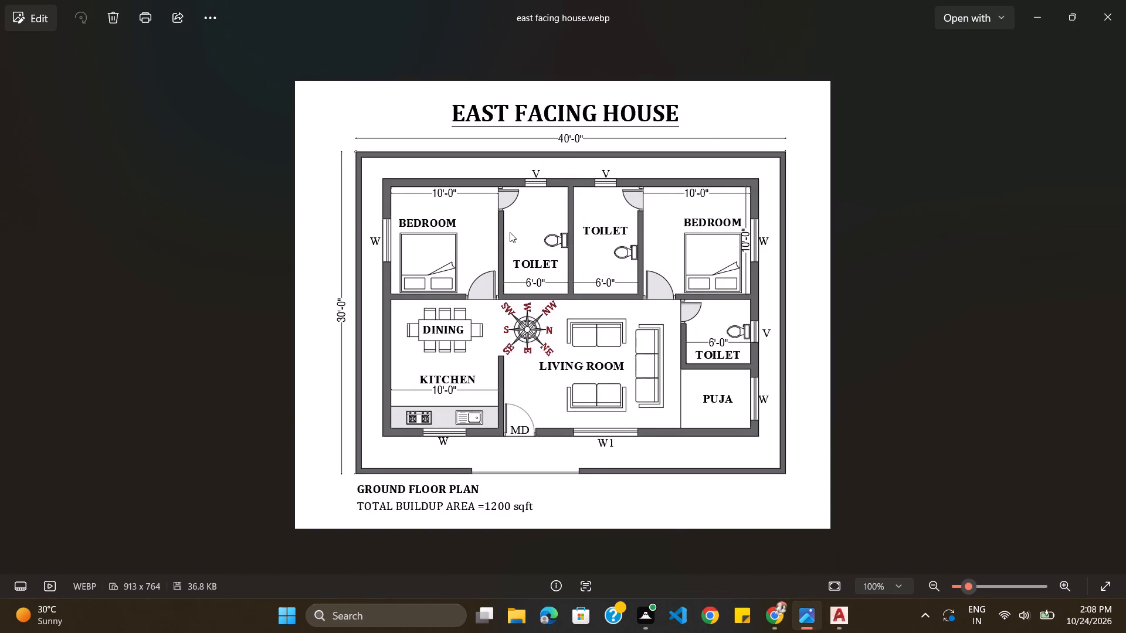
key(alt+Tab)
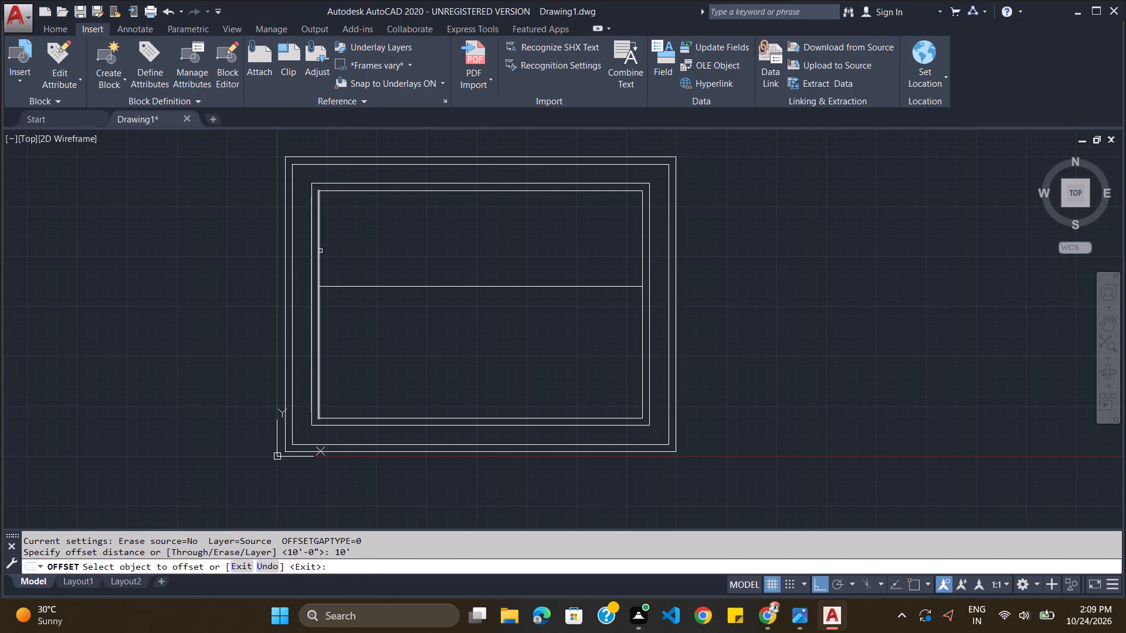
click(320, 251)
click(452, 252)
key(alt+Tab)
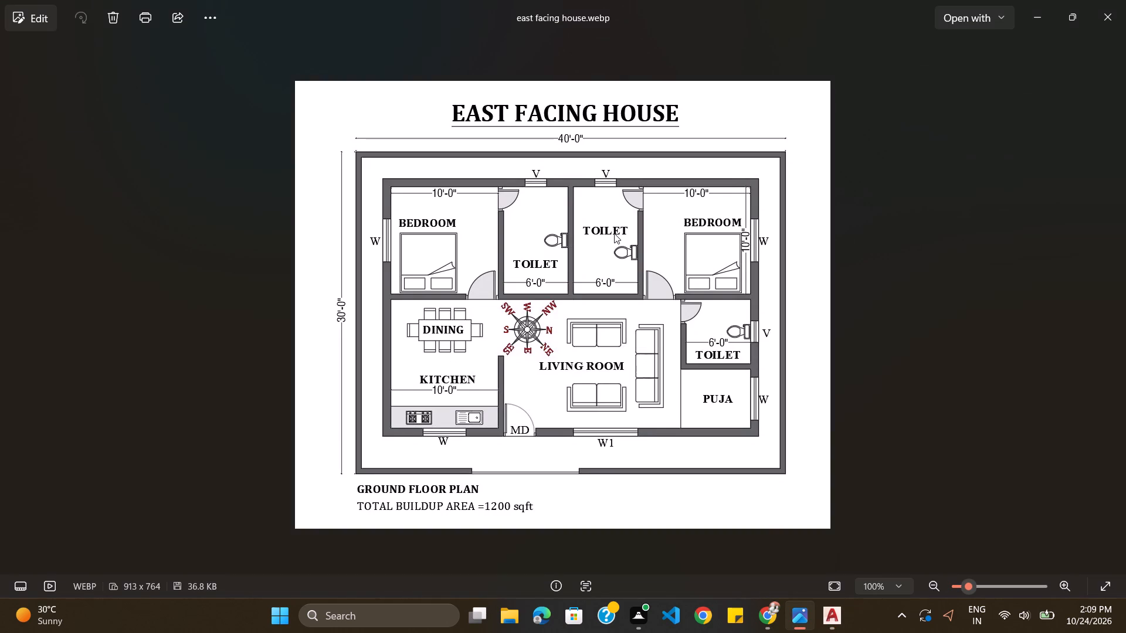
key(alt+Tab)
key(Escape)
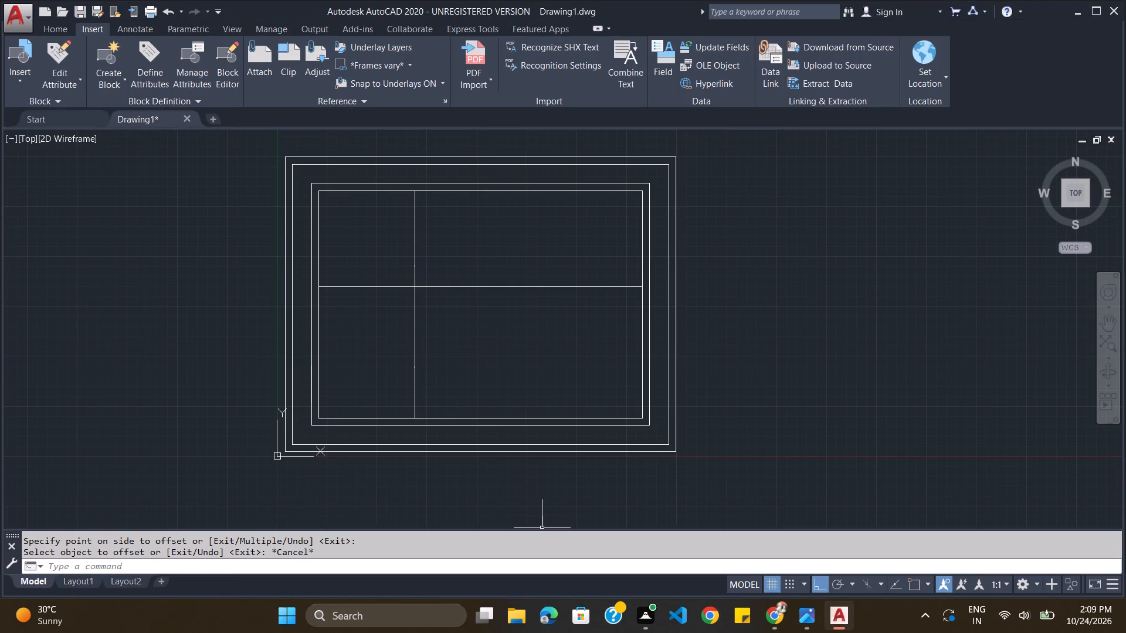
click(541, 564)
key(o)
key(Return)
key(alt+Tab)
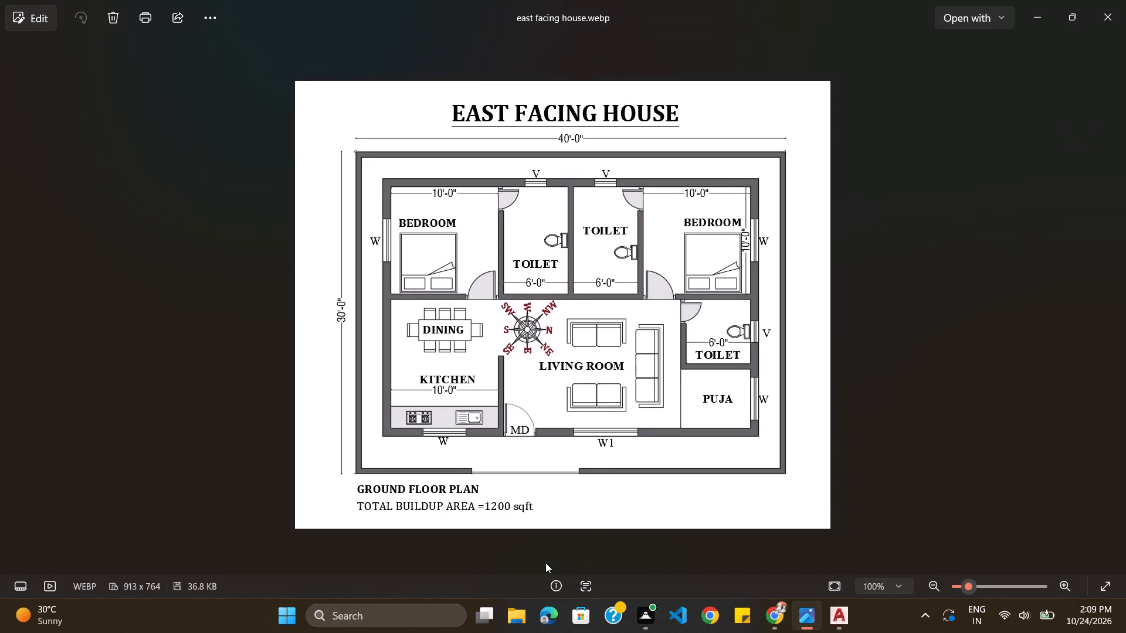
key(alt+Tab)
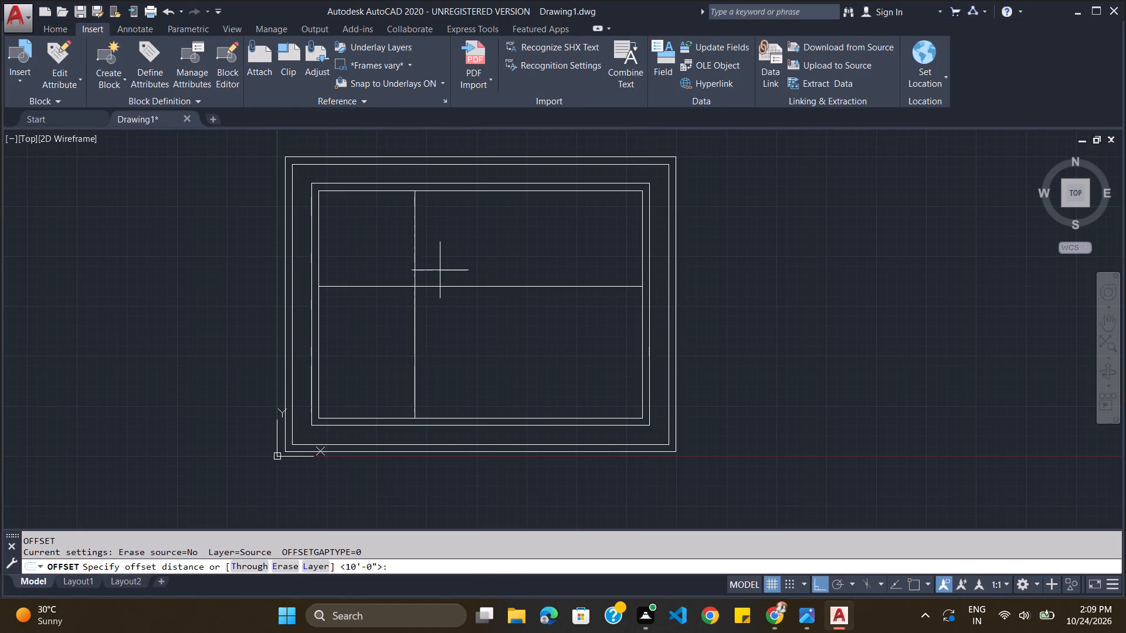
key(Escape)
Offset the vertical partition line 4.5" to the right and the horizontal partition line 4.5" downward to give both partitions thickness.
key(o)
key(Return)
text(4.5")
key(Return)
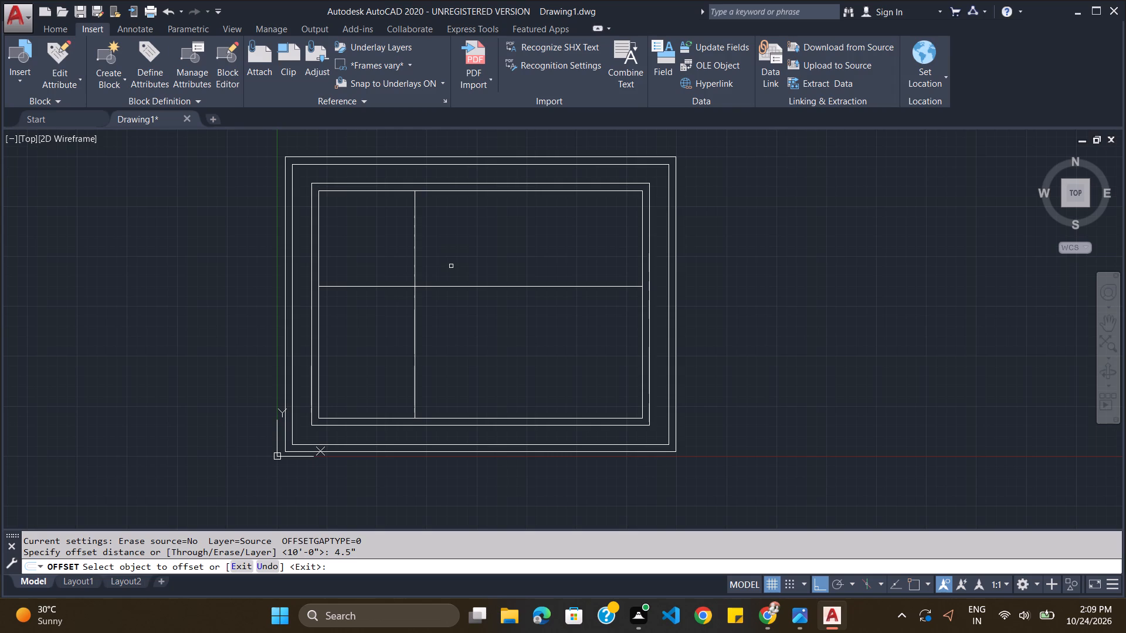
click(415, 272)
drag(434, 274, 440, 275)
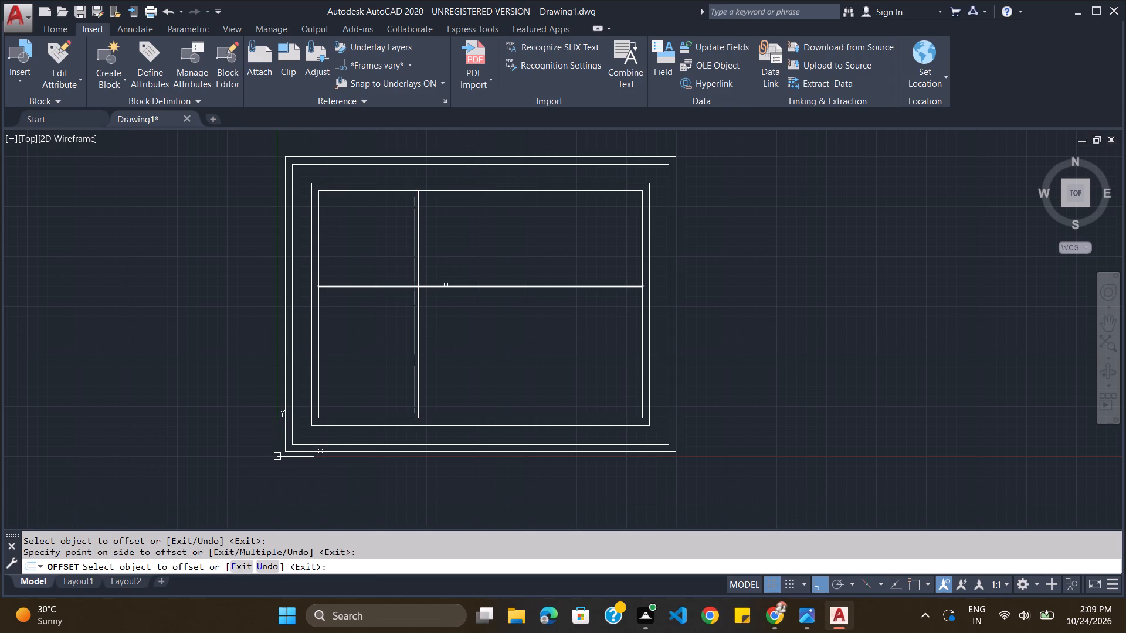
click(446, 285)
click(447, 298)
key(alt+Tab)
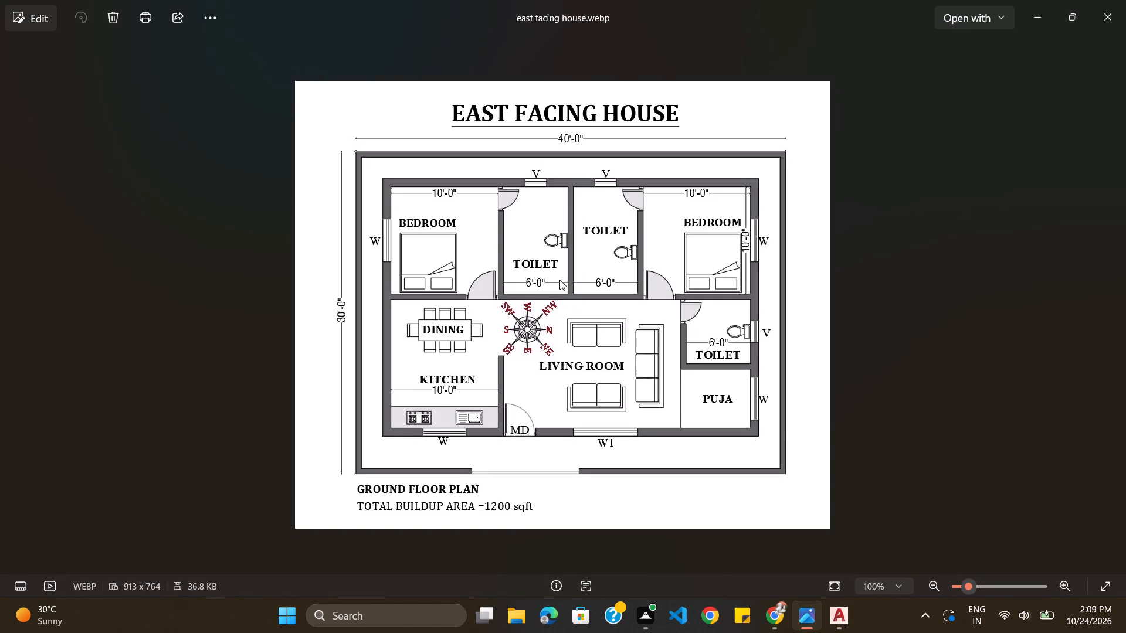
key(alt+Tab)
key(Escape)
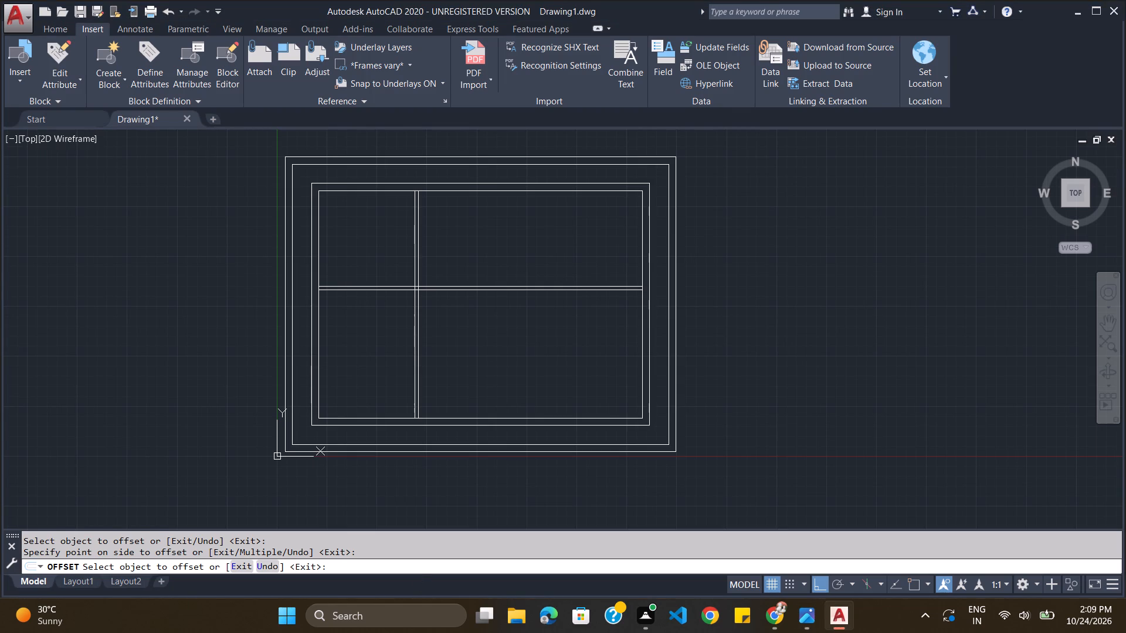
Offset the left line of the vertical partition 6' to the right, and that new line another 6' right, for the two toilets.
click(416, 568)
key(o)
key(Return)
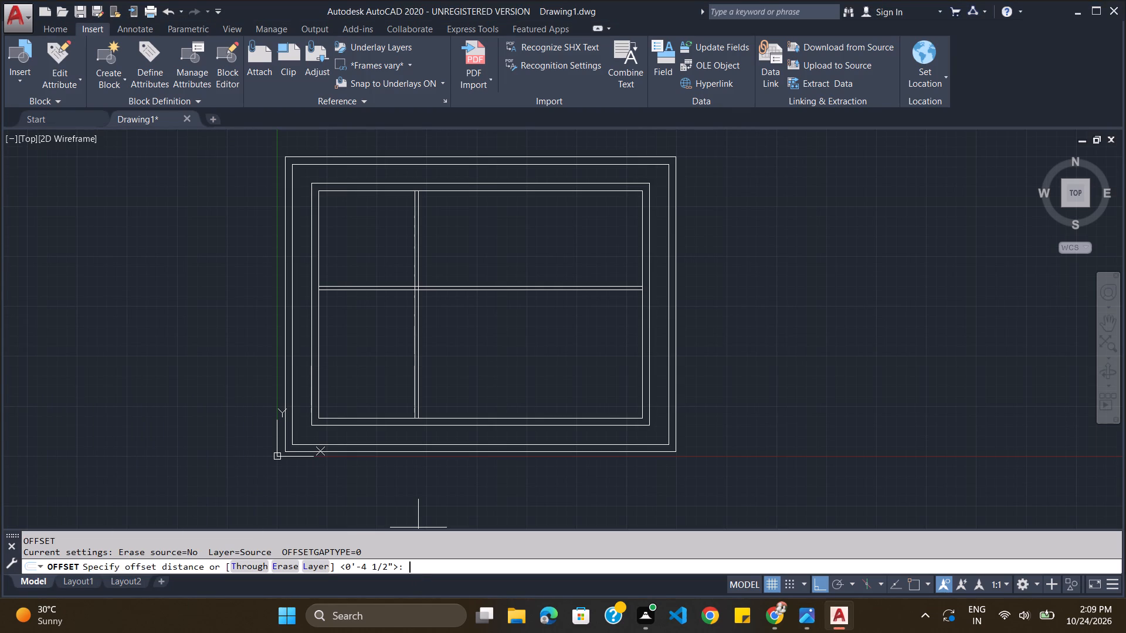
key(6)
key(apostrophe)
key(Return)
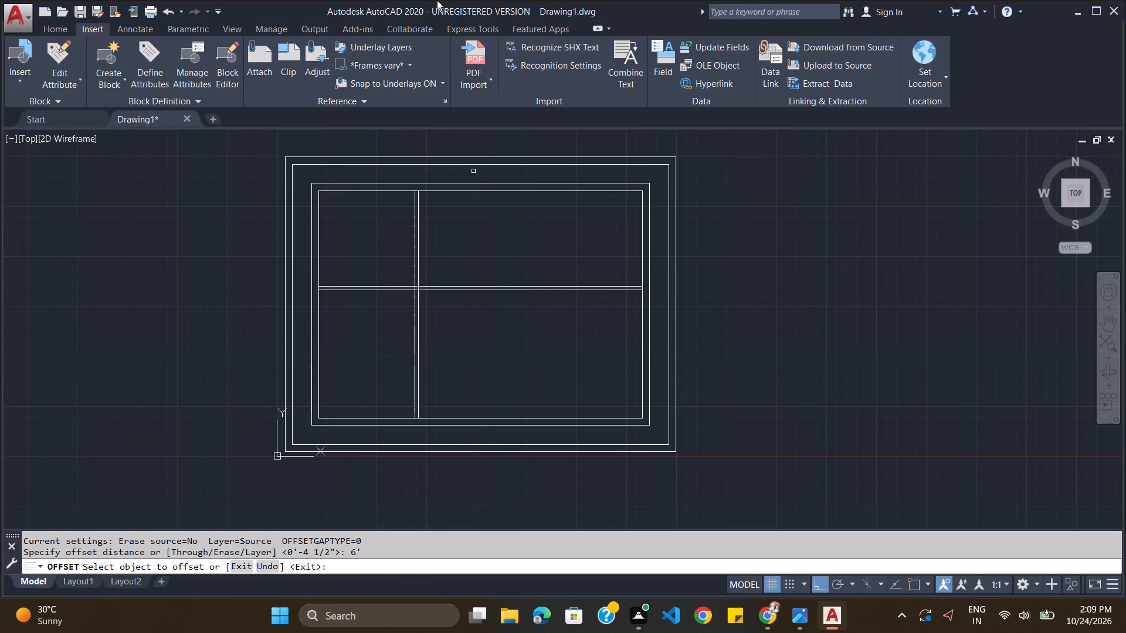
click(414, 274)
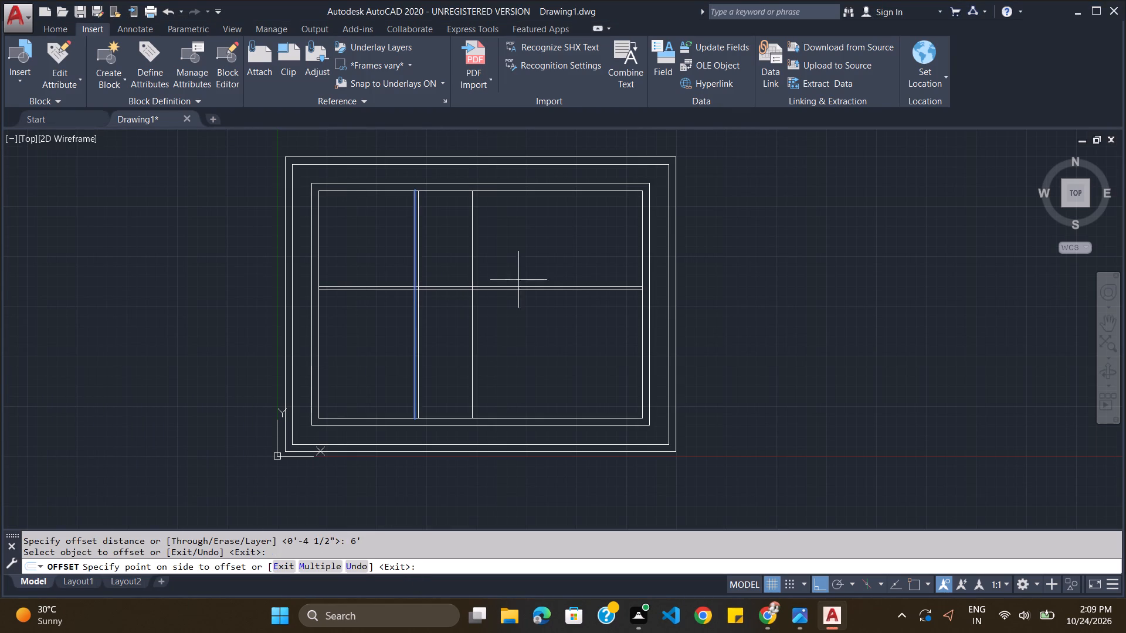
click(531, 279)
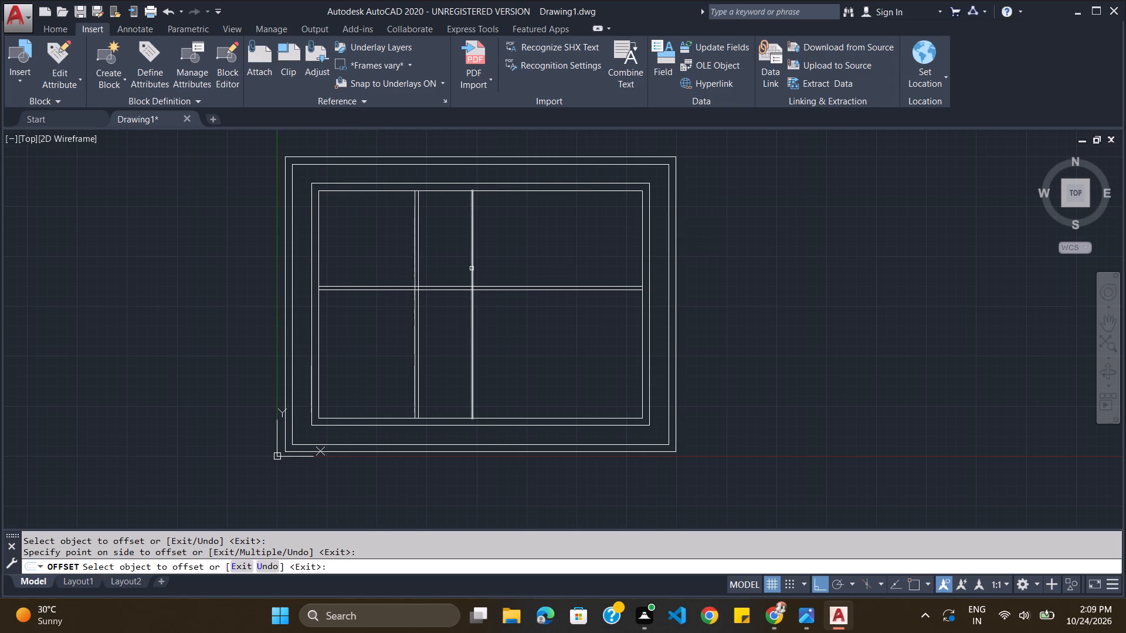
click(471, 273)
click(630, 275)
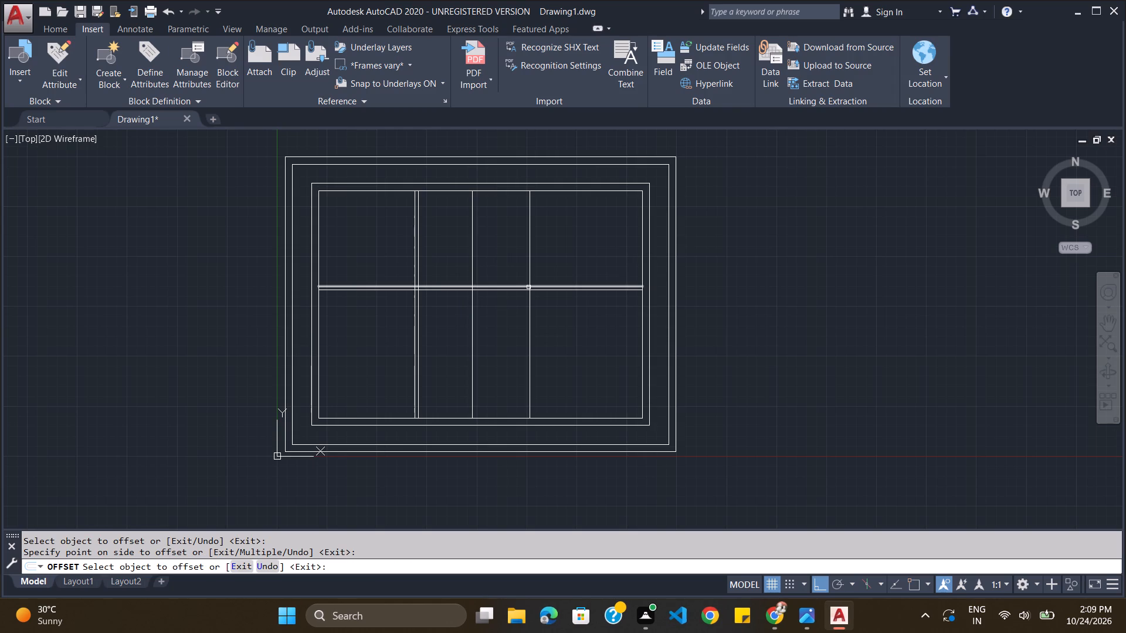
key(alt+Tab)
key(alt+Tab)
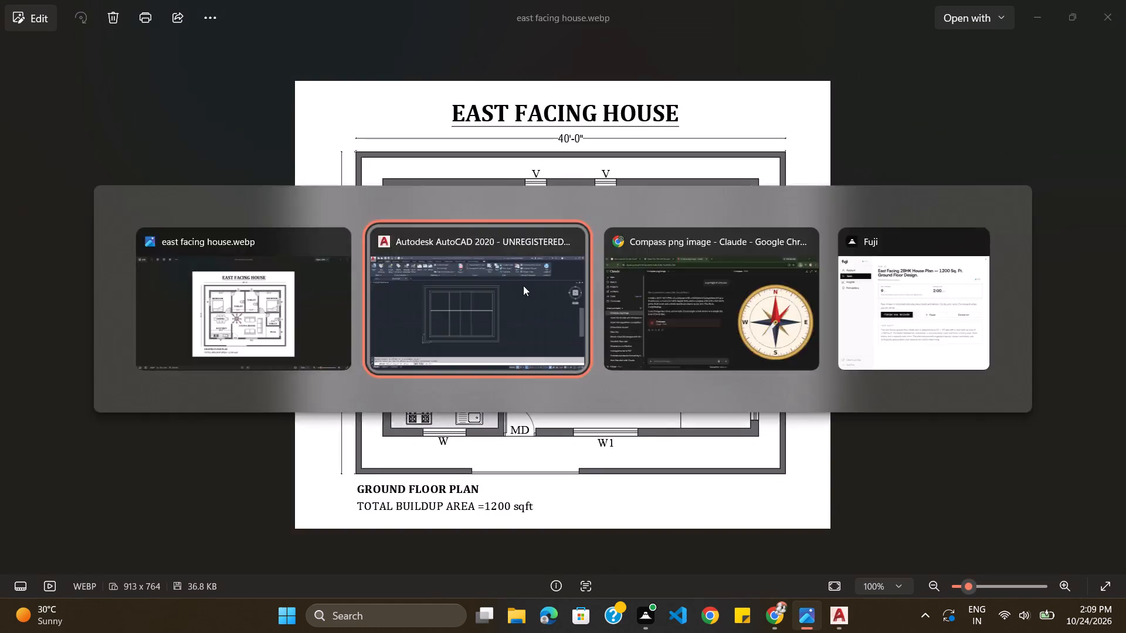
key(Escape)
Offset the two toilet partition lines 4.5" to the right to give both walls thickness, checking against the reference image.
click(438, 561)
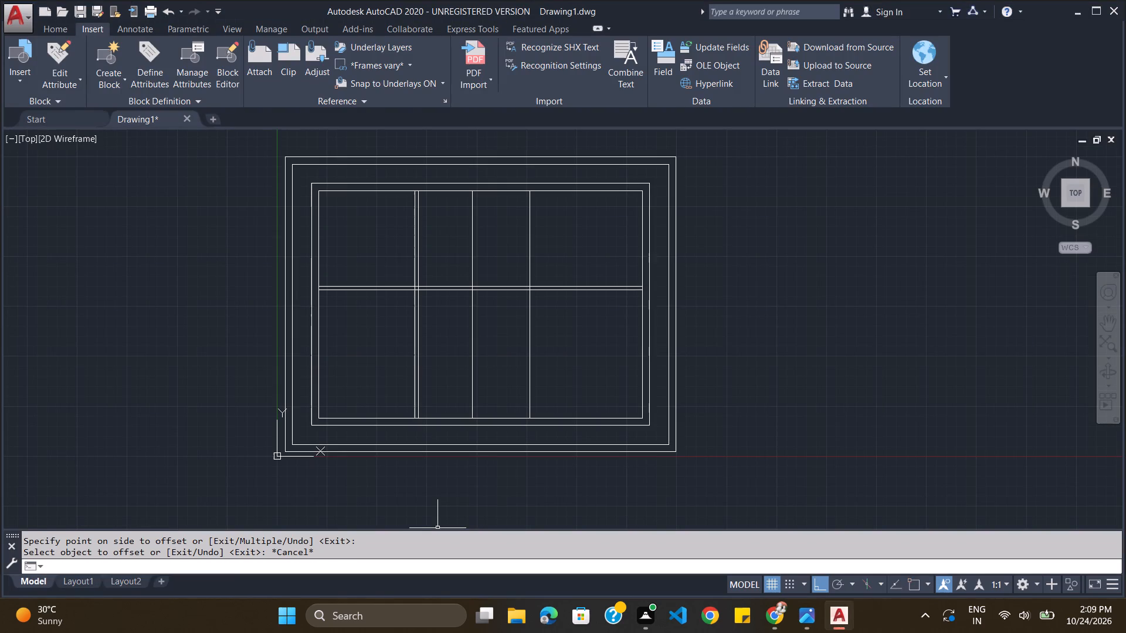
key(o)
key(Return)
text(4.5")
key(Return)
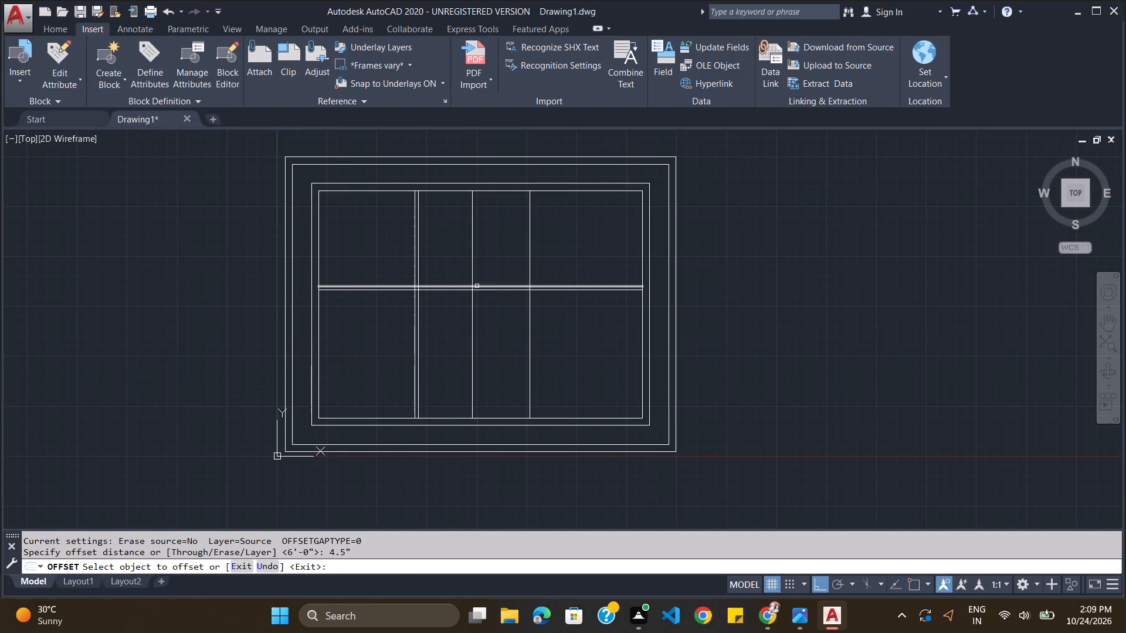
click(471, 278)
click(478, 278)
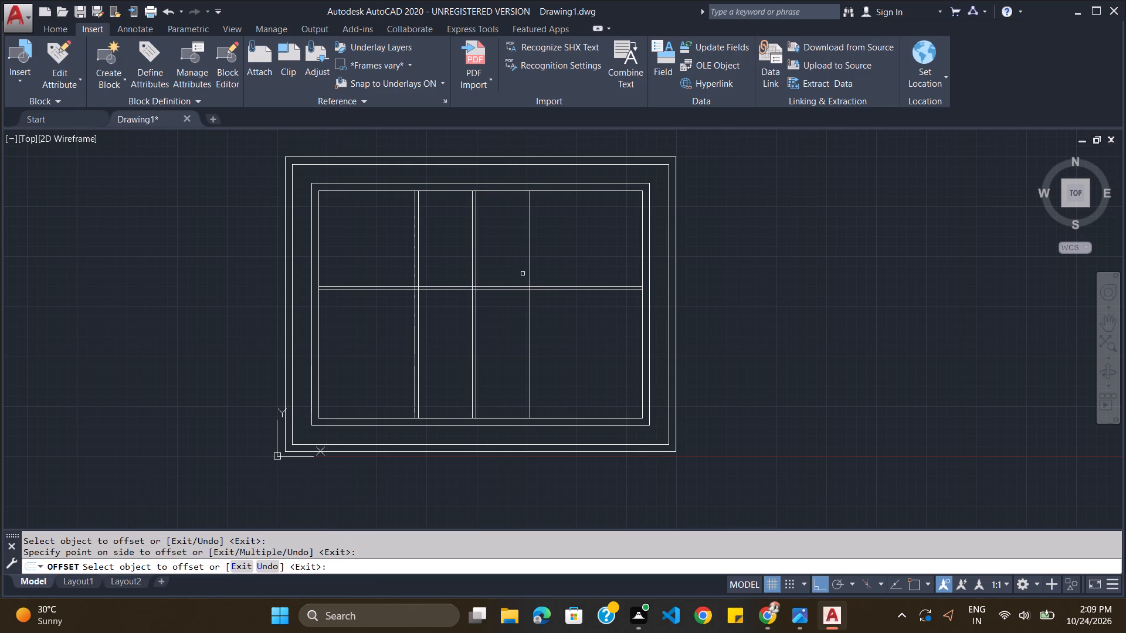
click(530, 271)
click(537, 274)
key(alt+Tab)
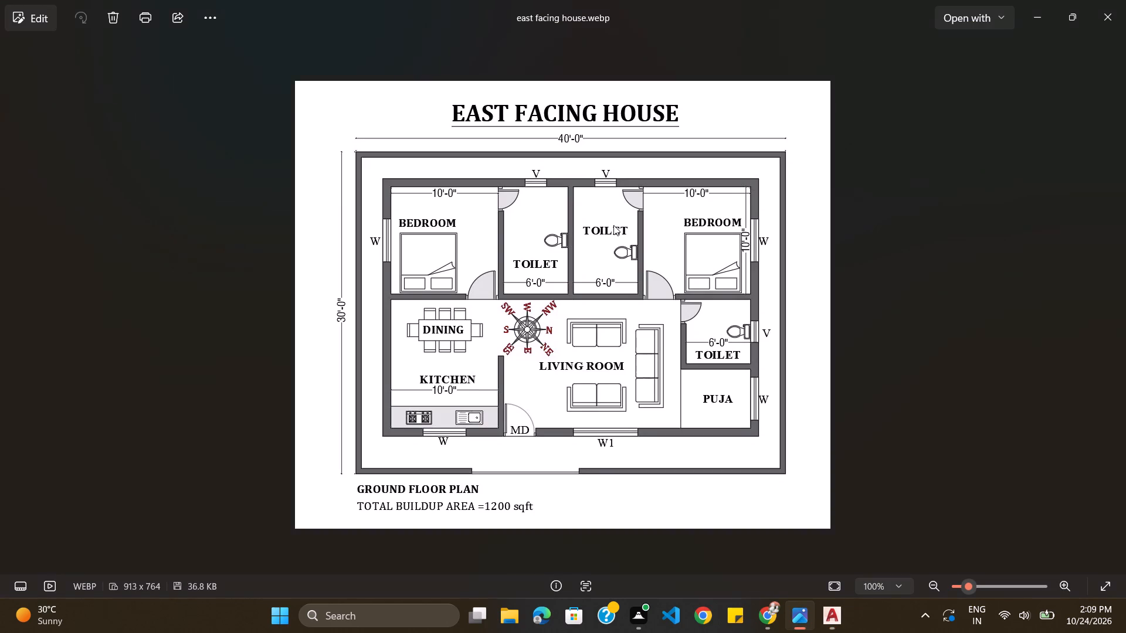
key(alt+Tab)
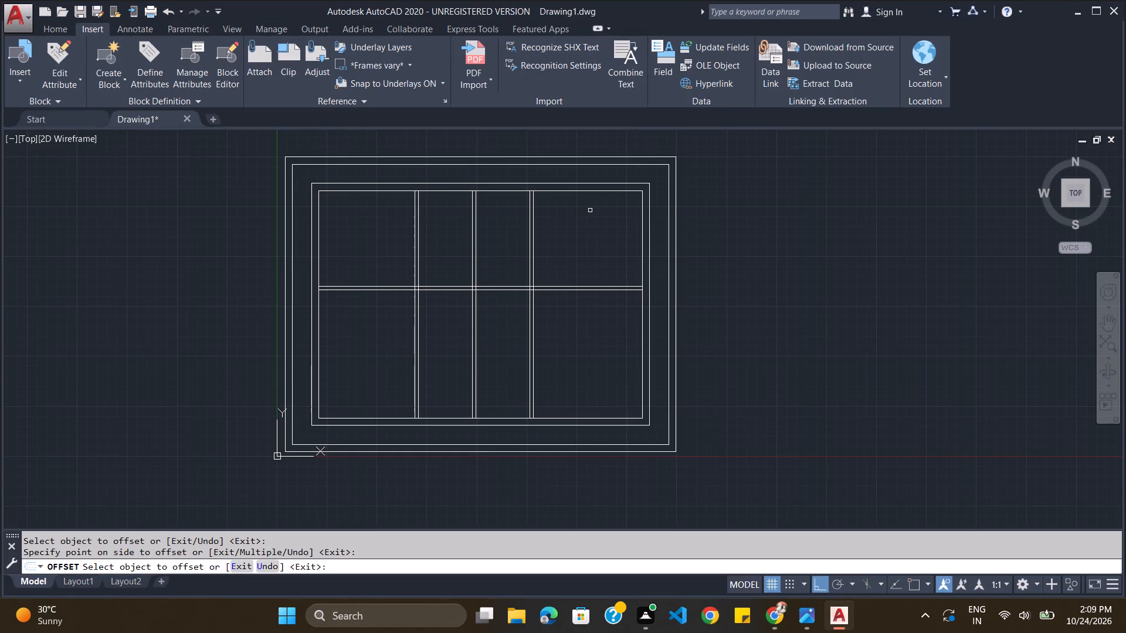
key(Escape)
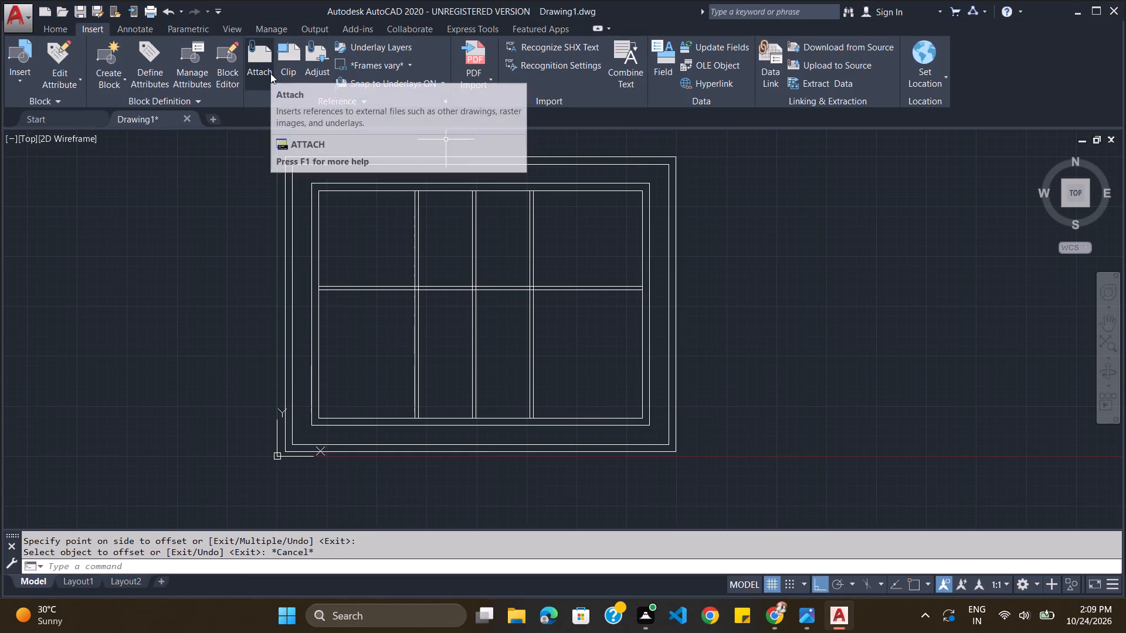
With object snap turned on, measure the second bedroom's width from its toilet partition to the inner line of the house's right wall.
text(dist)
key(Return)
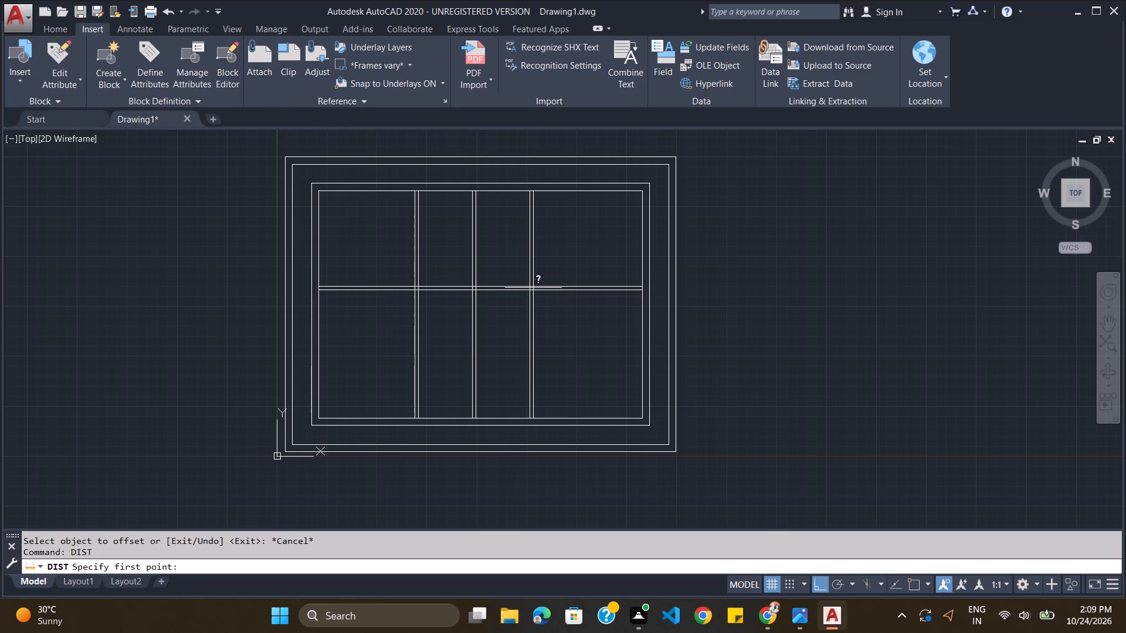
click(917, 578)
scroll(644, 416, up, 1)
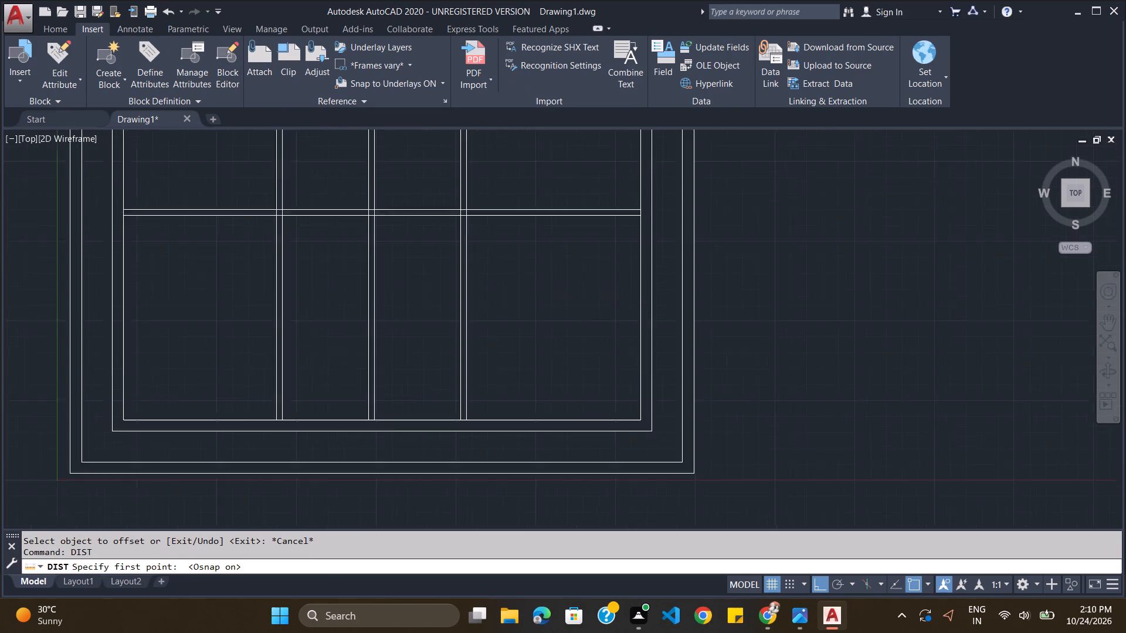
scroll(629, 401, up, 2)
scroll(611, 369, down, 3)
scroll(509, 245, up, 3)
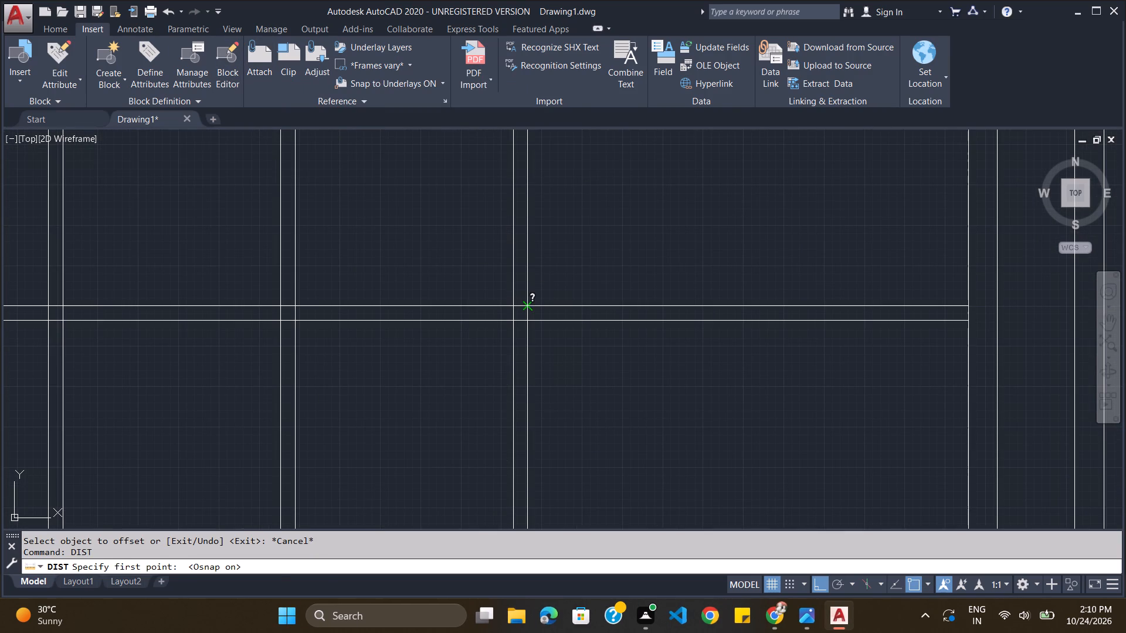
click(530, 305)
click(968, 307)
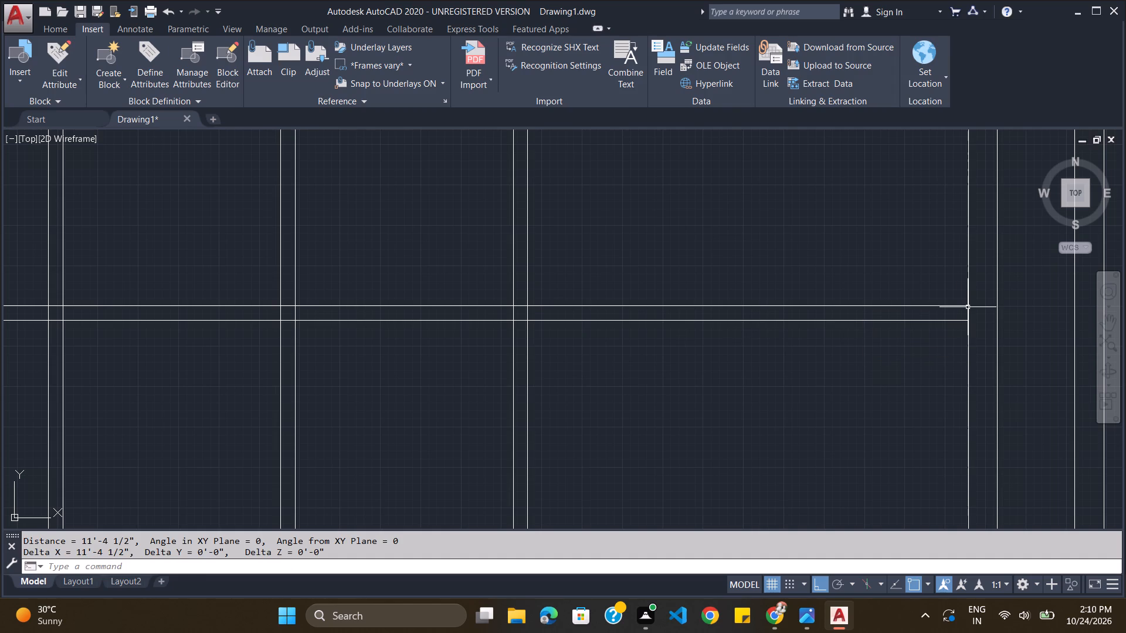
Compare the partition layout with the reference image, examining the toilet and puja room beside the living room.
scroll(518, 227, down, 3)
scroll(371, 217, down, 2)
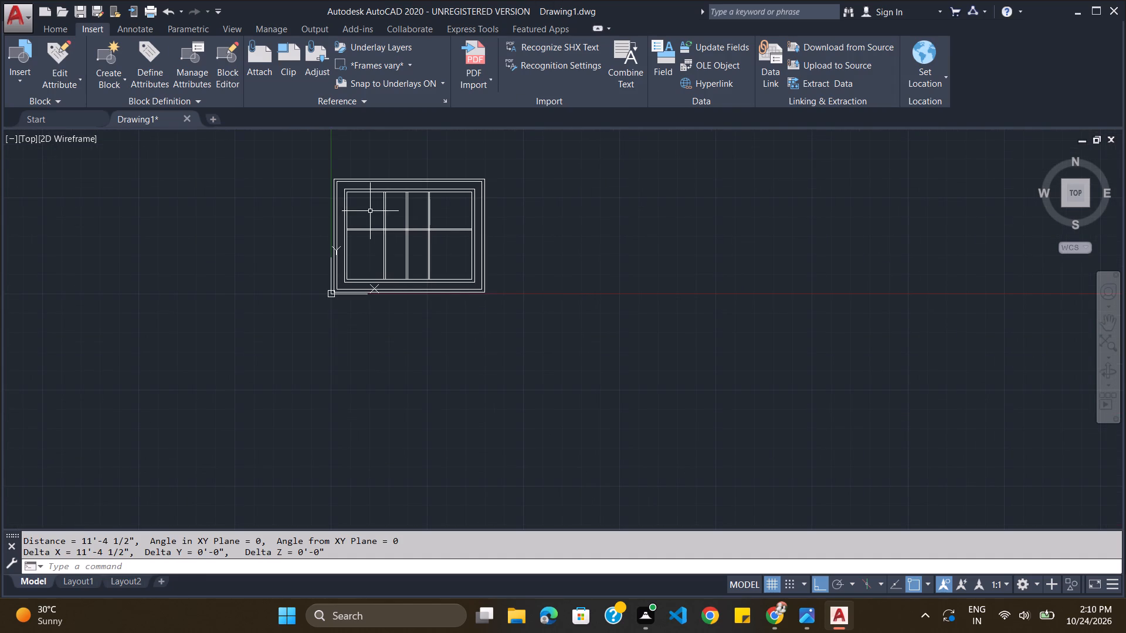
scroll(216, 190, up, 2)
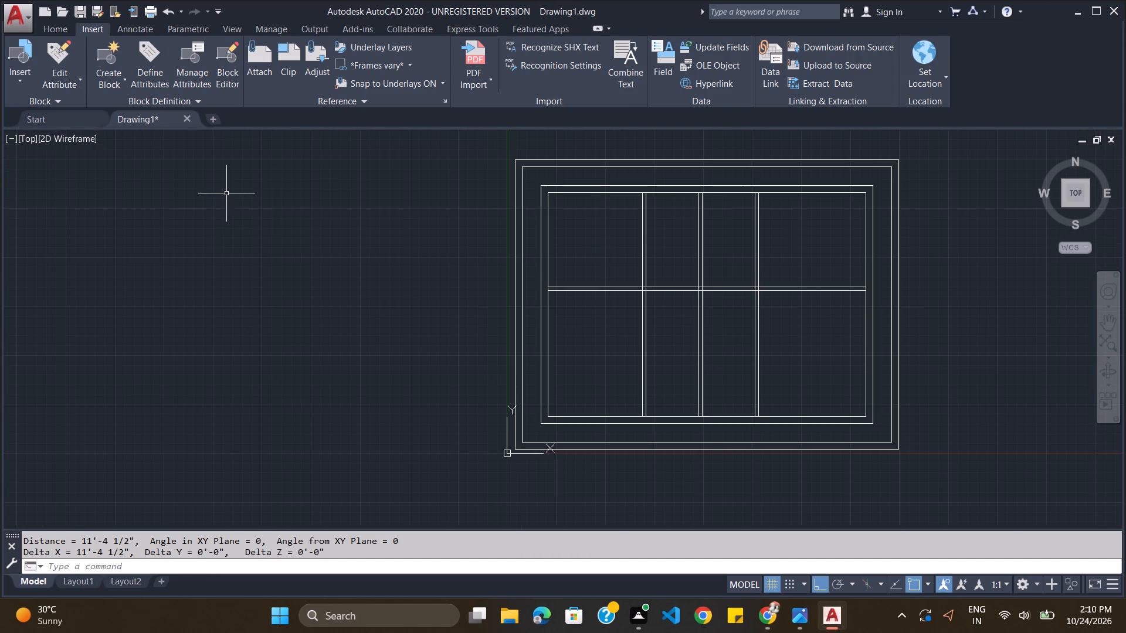
scroll(644, 241, down, 2)
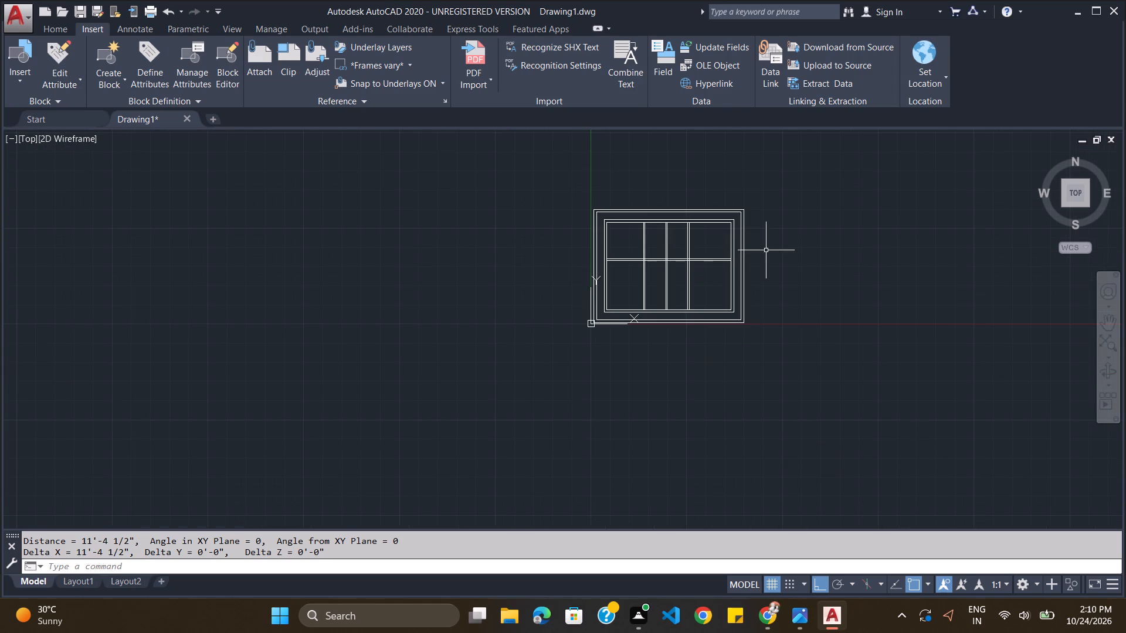
scroll(766, 250, up, 2)
key(alt+Tab)
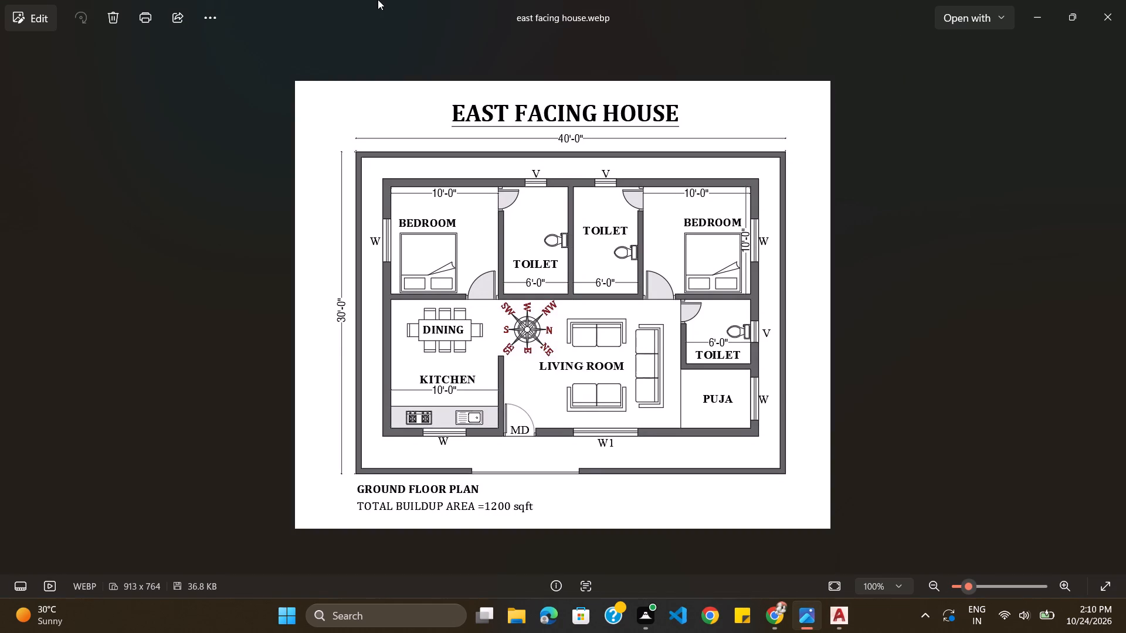
key(alt+Tab)
key(alt+Tab)
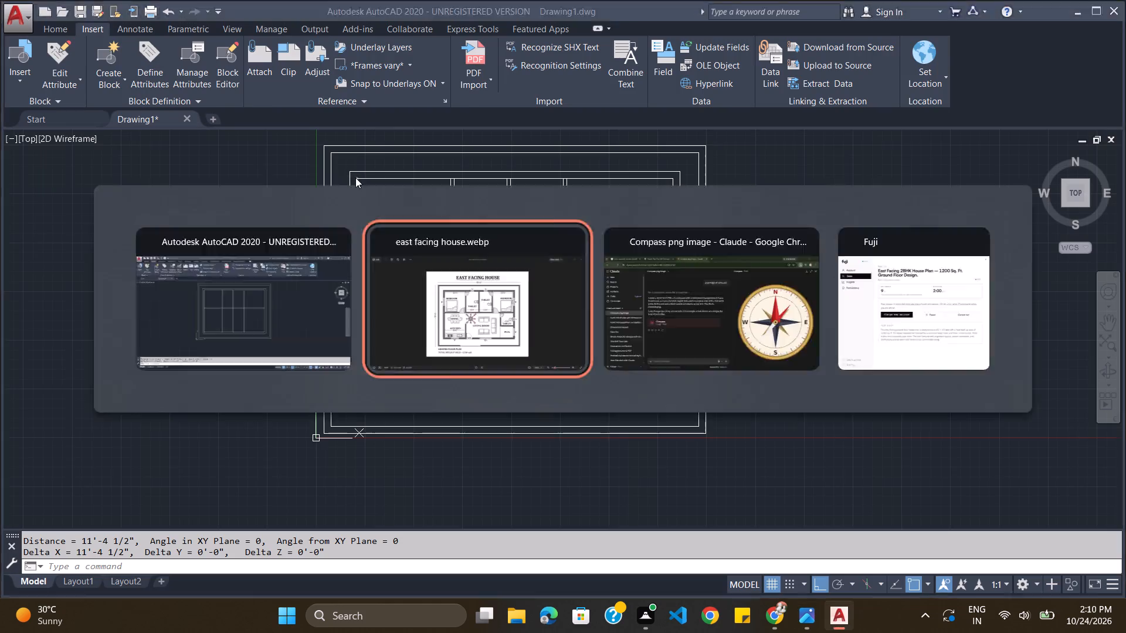
key(alt+Tab)
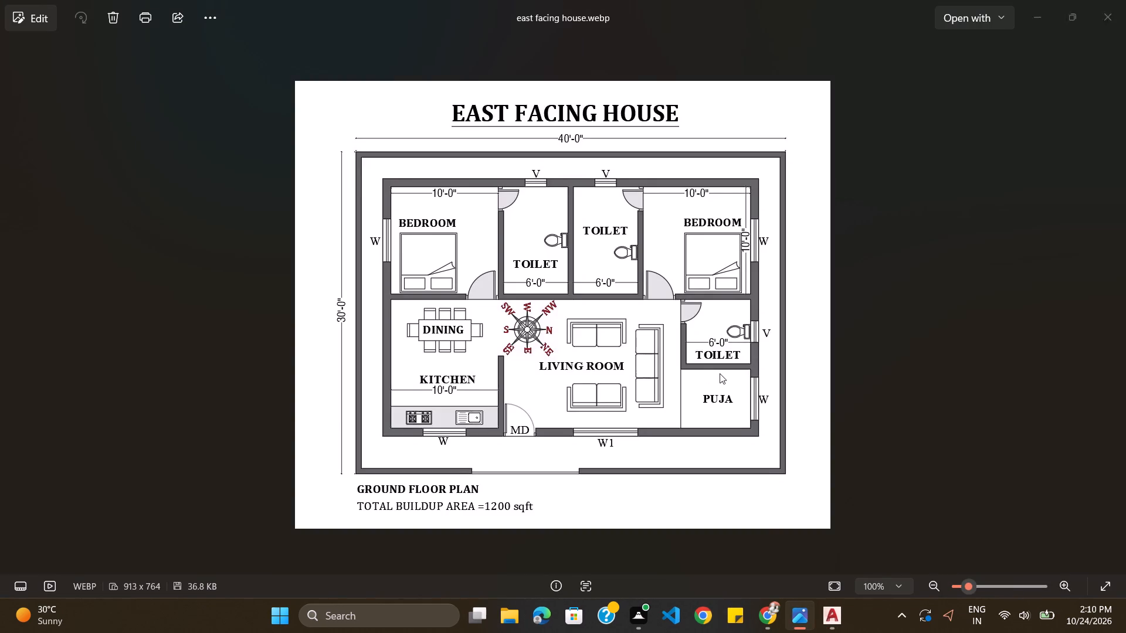
key(alt+Tab)
key(alt+Tab)
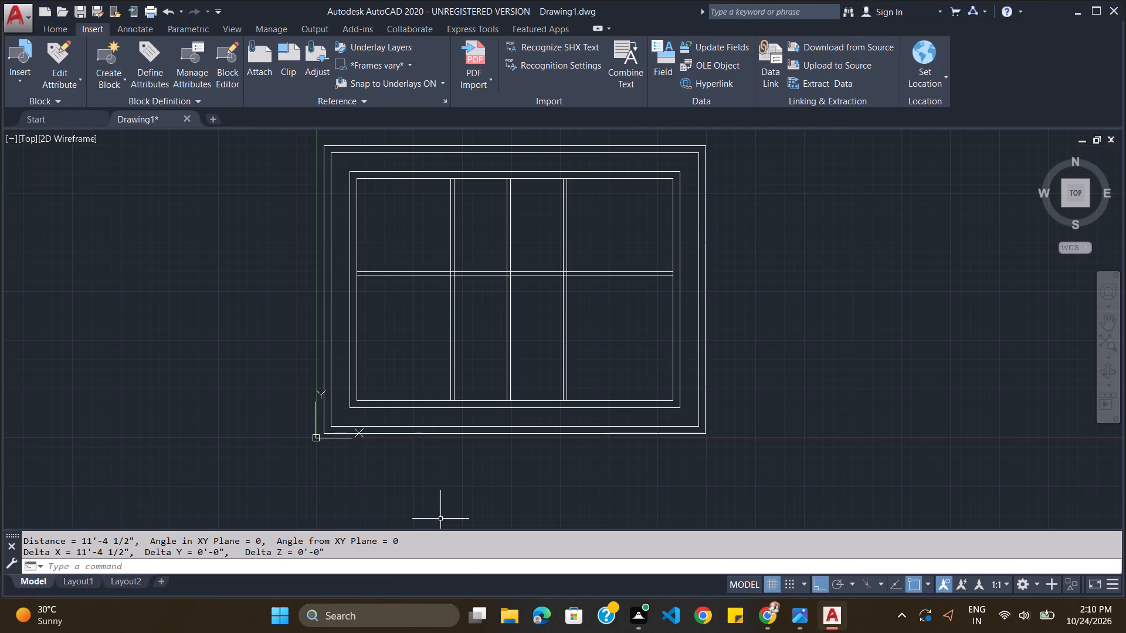
Offset the inner line of the house's right wall 6' to the left for the third toilet's width, checking against the reference image.
key(Escape)
click(479, 562)
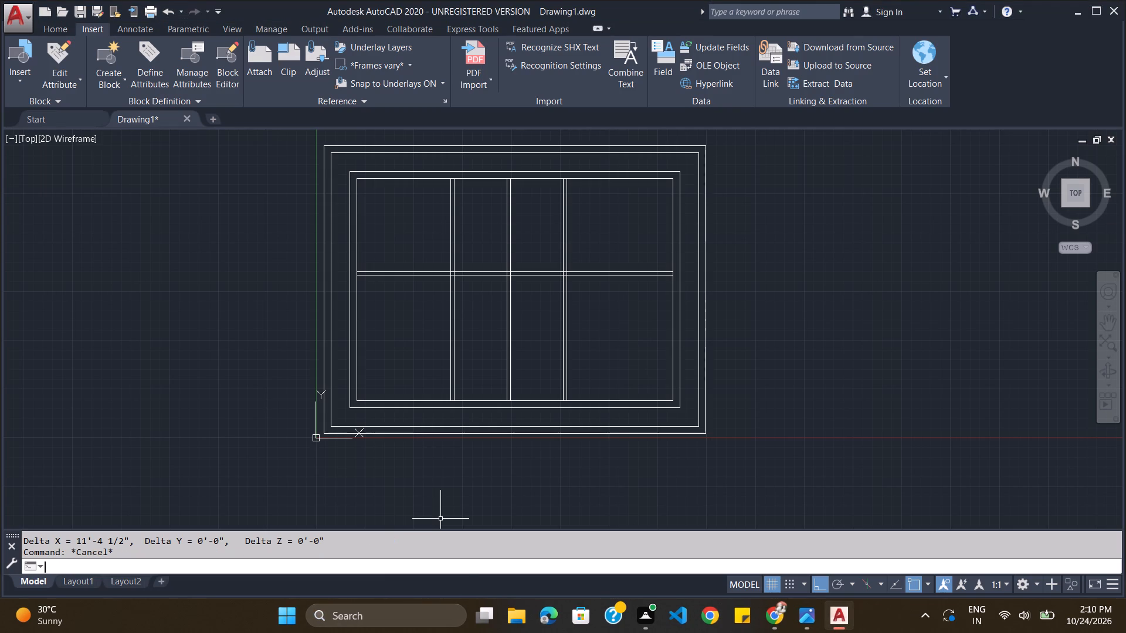
key(o)
key(Return)
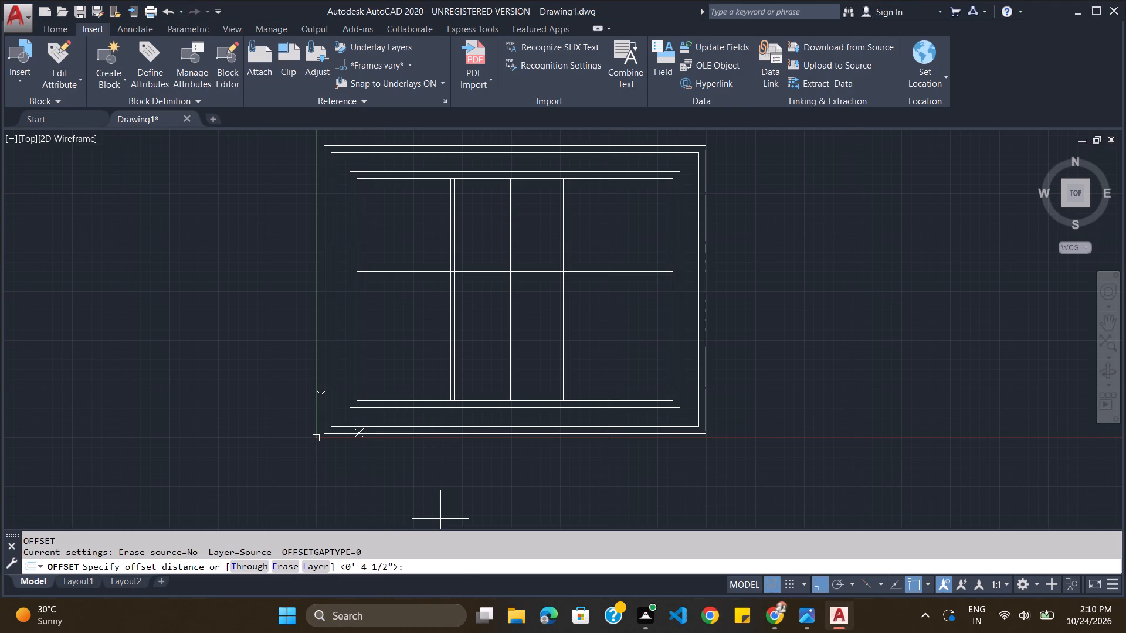
text(6')
key(Return)
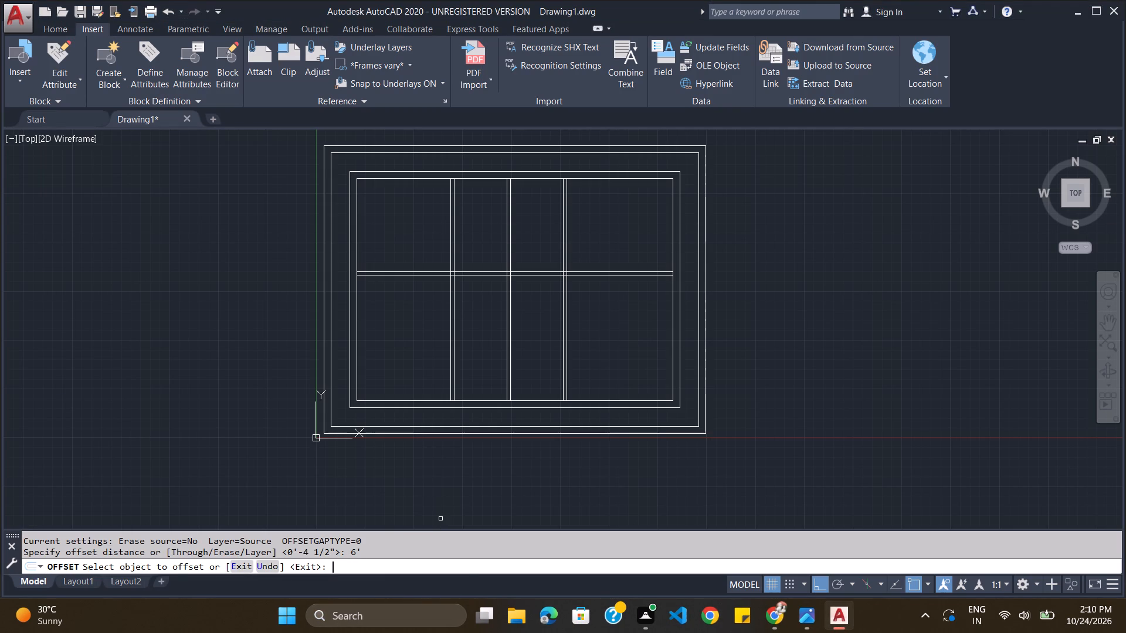
click(673, 346)
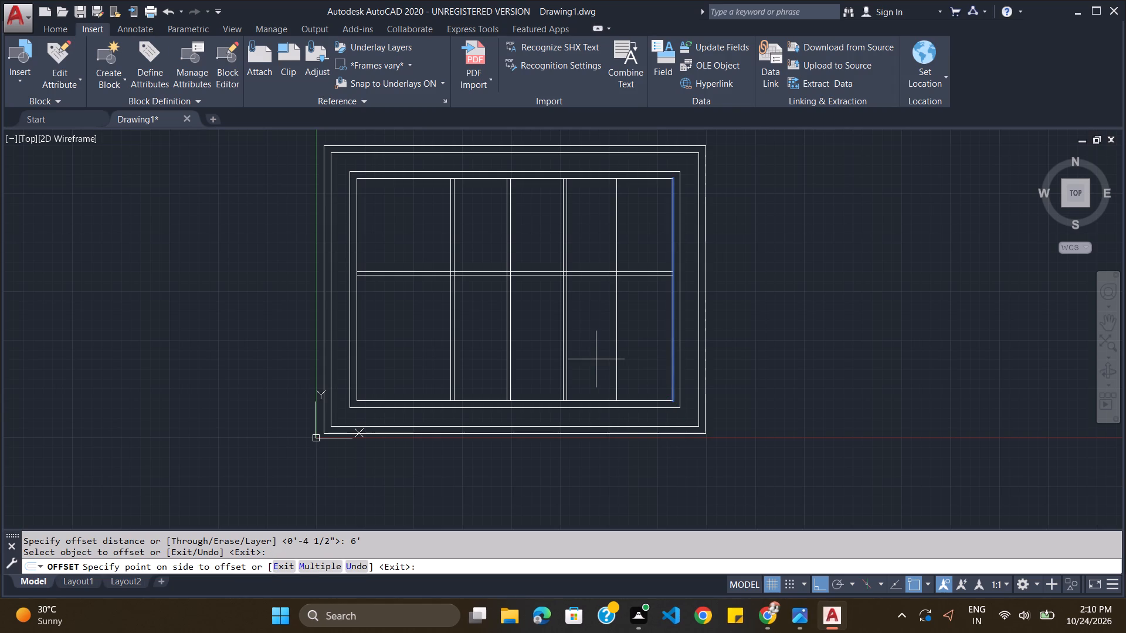
click(595, 359)
key(alt+Tab)
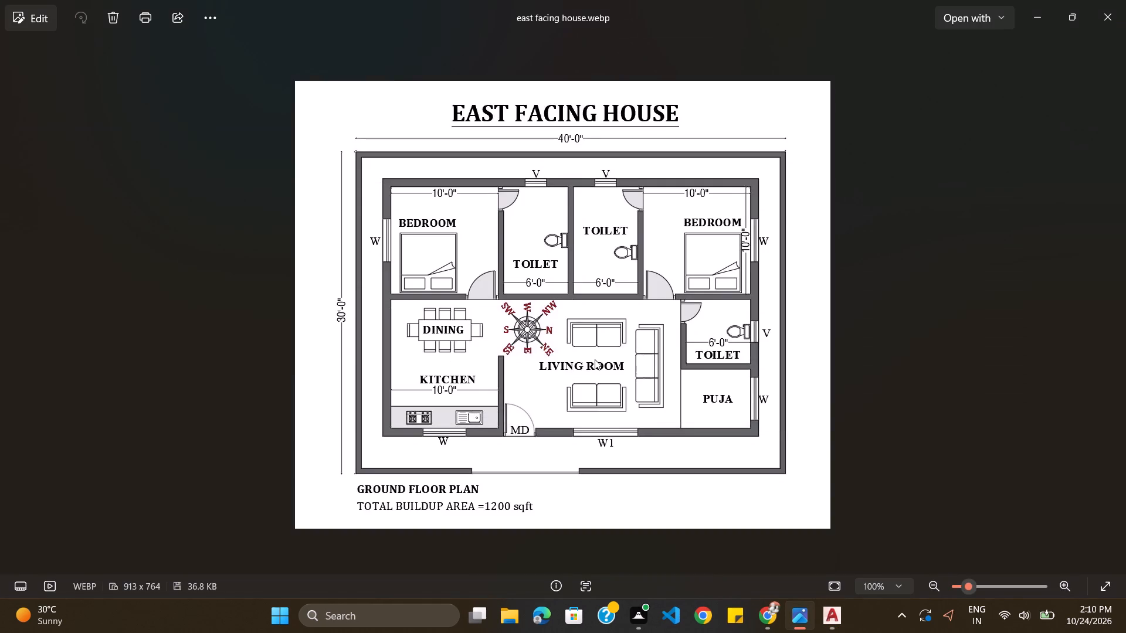
key(alt+Tab)
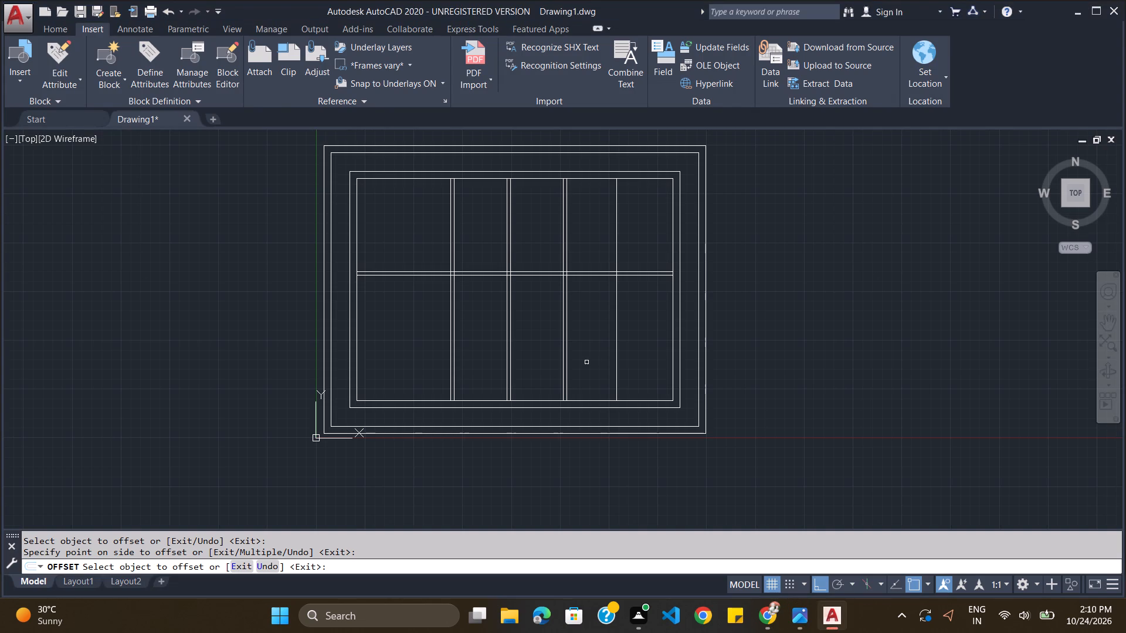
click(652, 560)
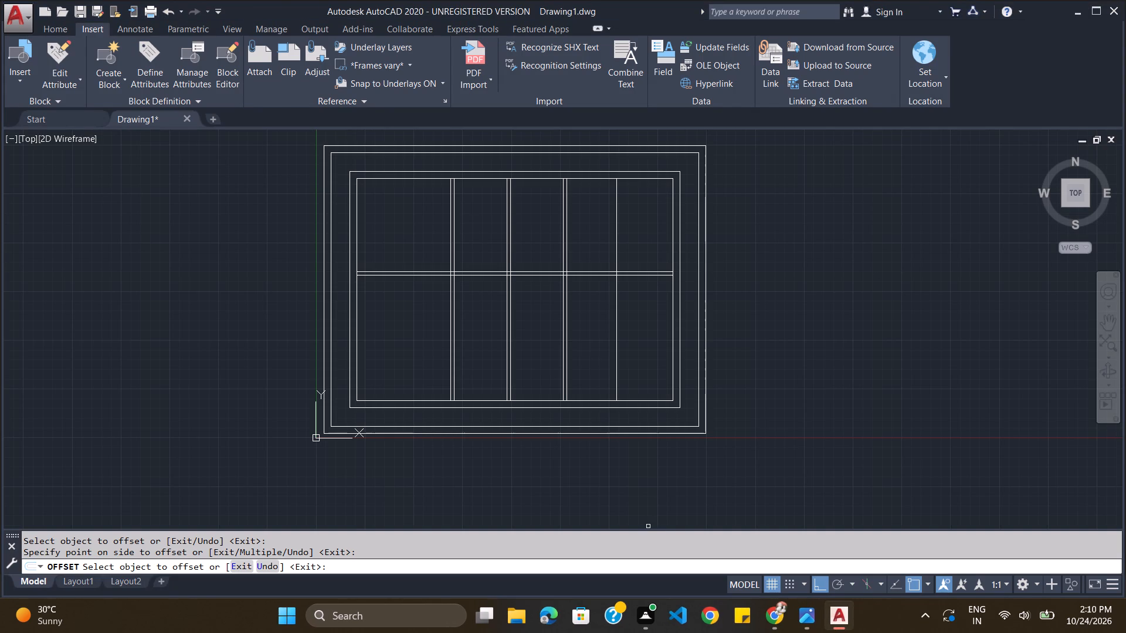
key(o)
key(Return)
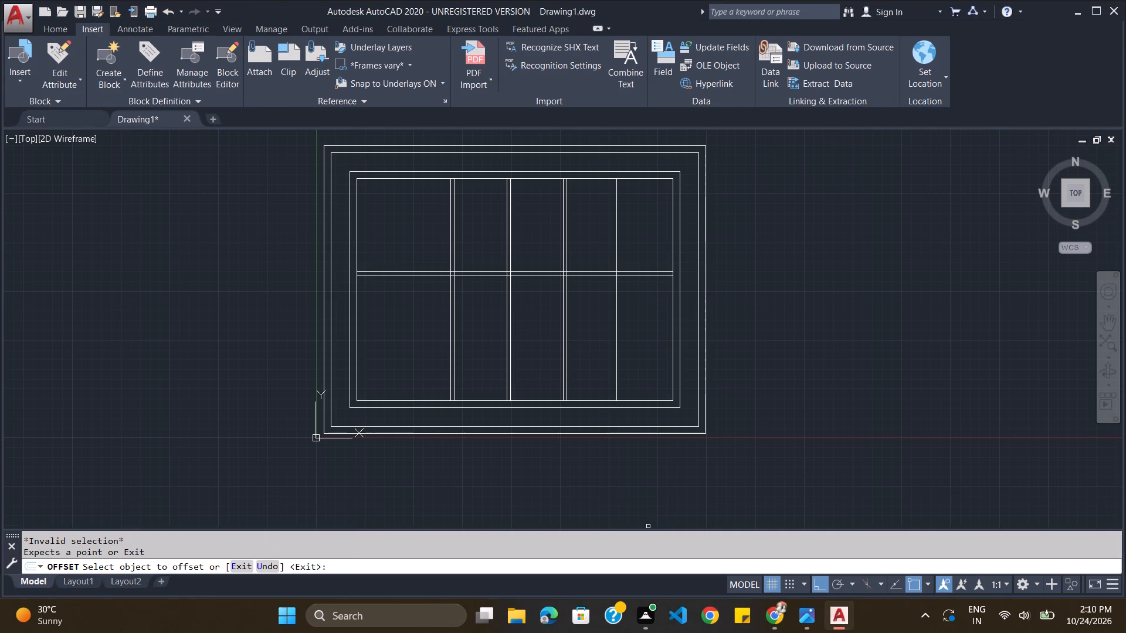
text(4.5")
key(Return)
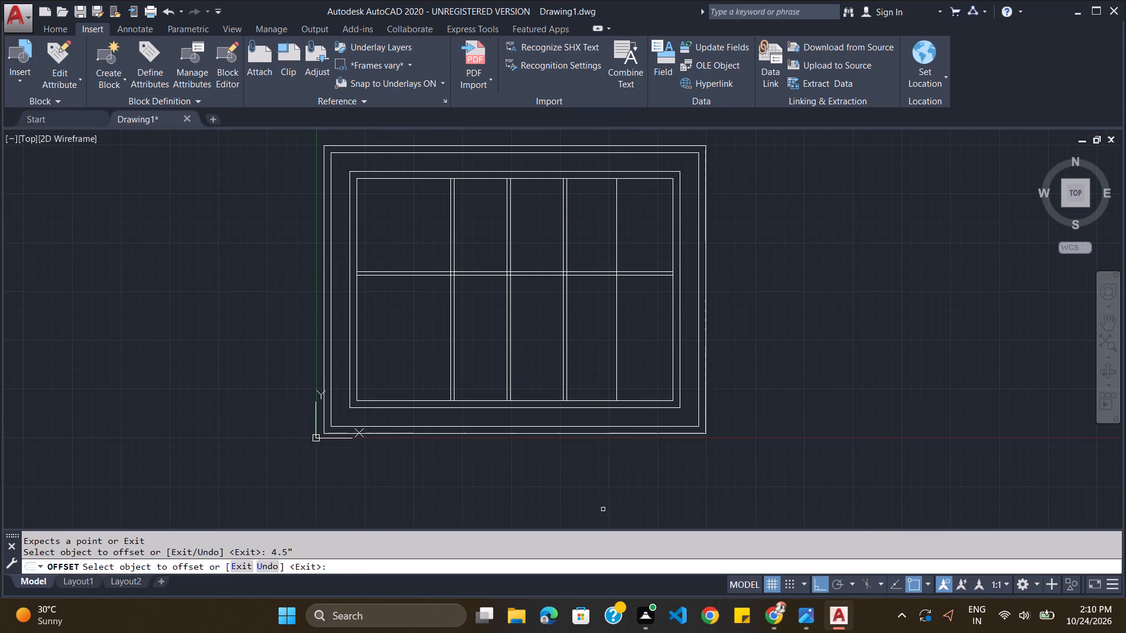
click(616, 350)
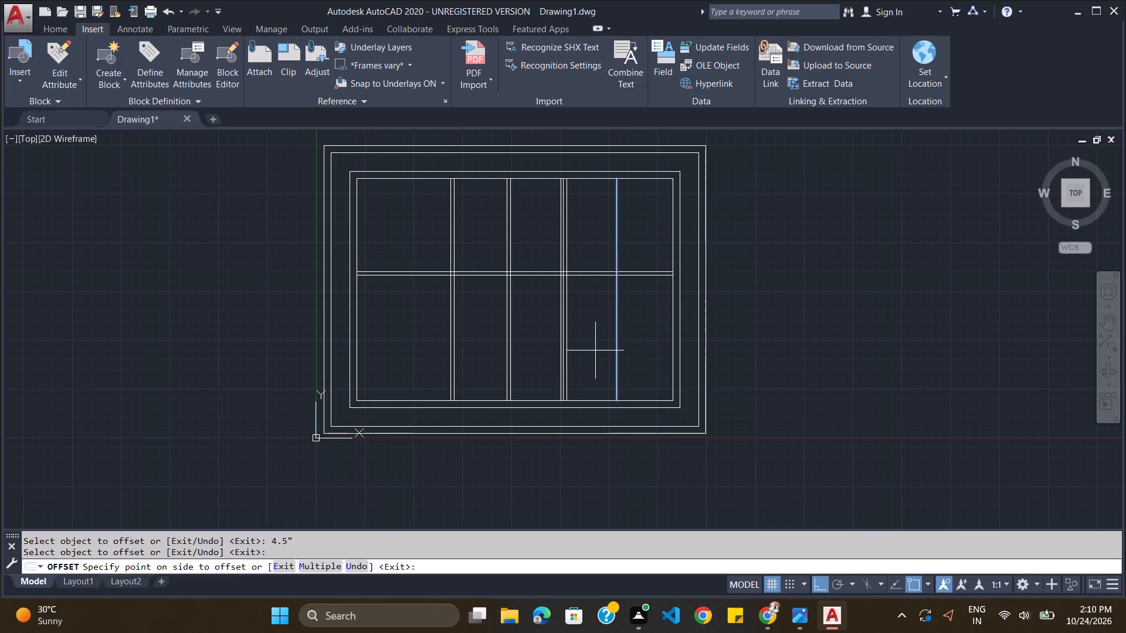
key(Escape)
Offset the third toilet's vertical partition line 4.5" to the left to give the wall thickness.
key(o)
key(Return)
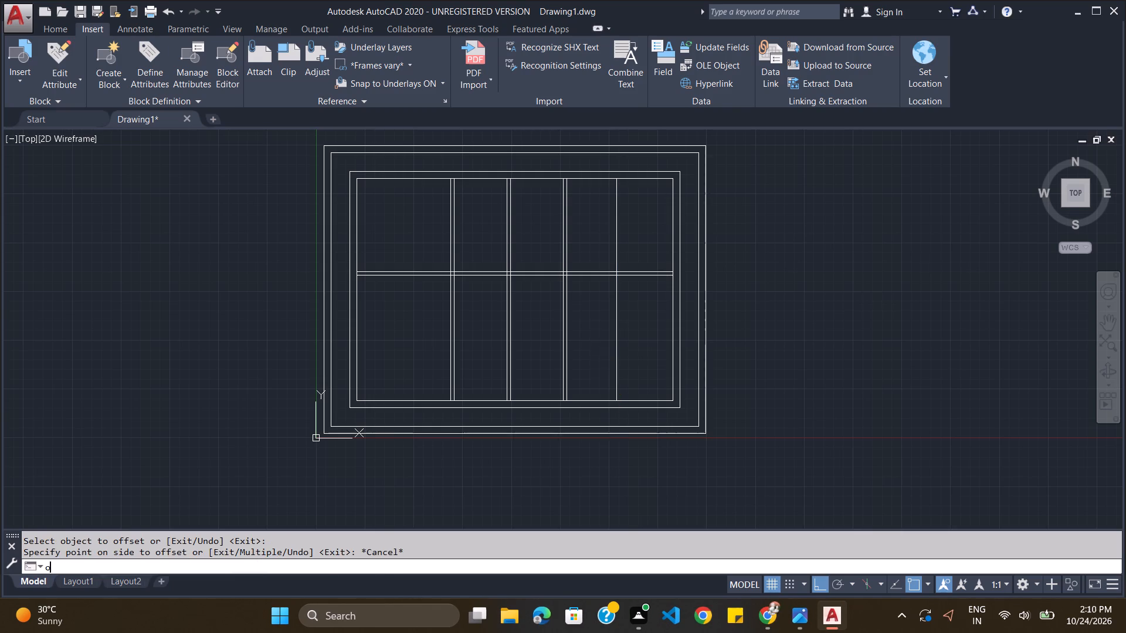
text(4.5")
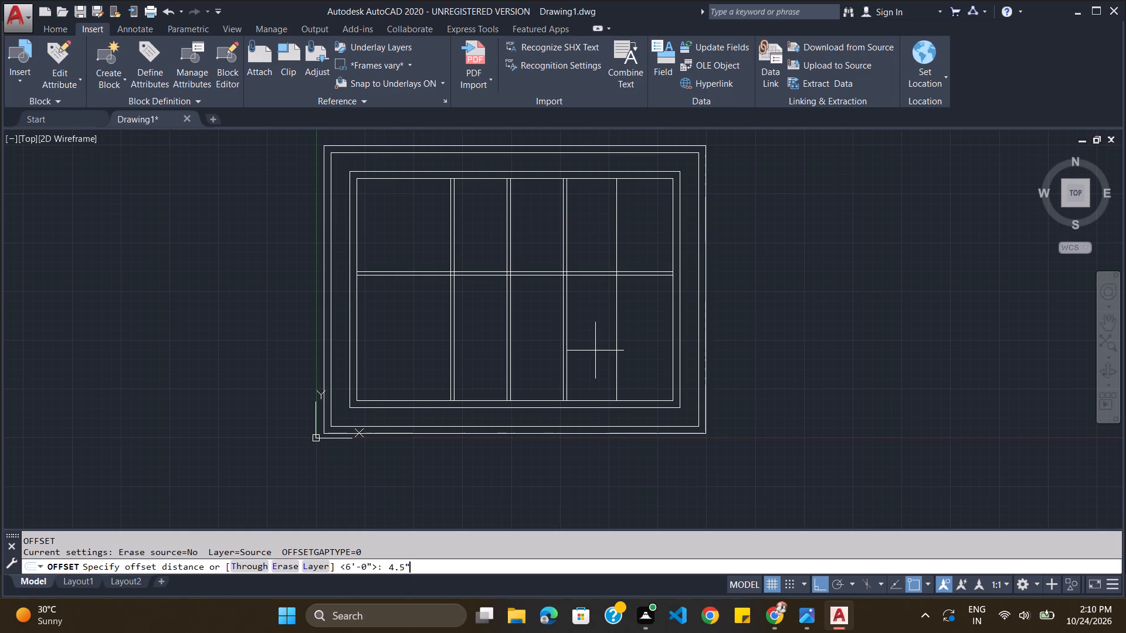
key(Return)
click(616, 341)
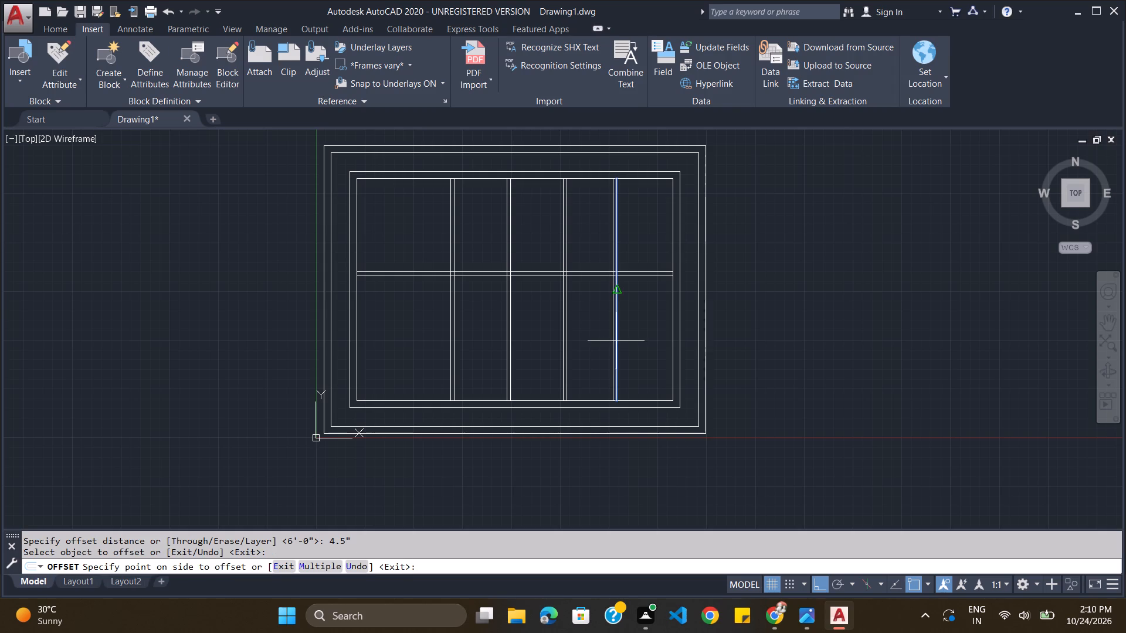
click(594, 343)
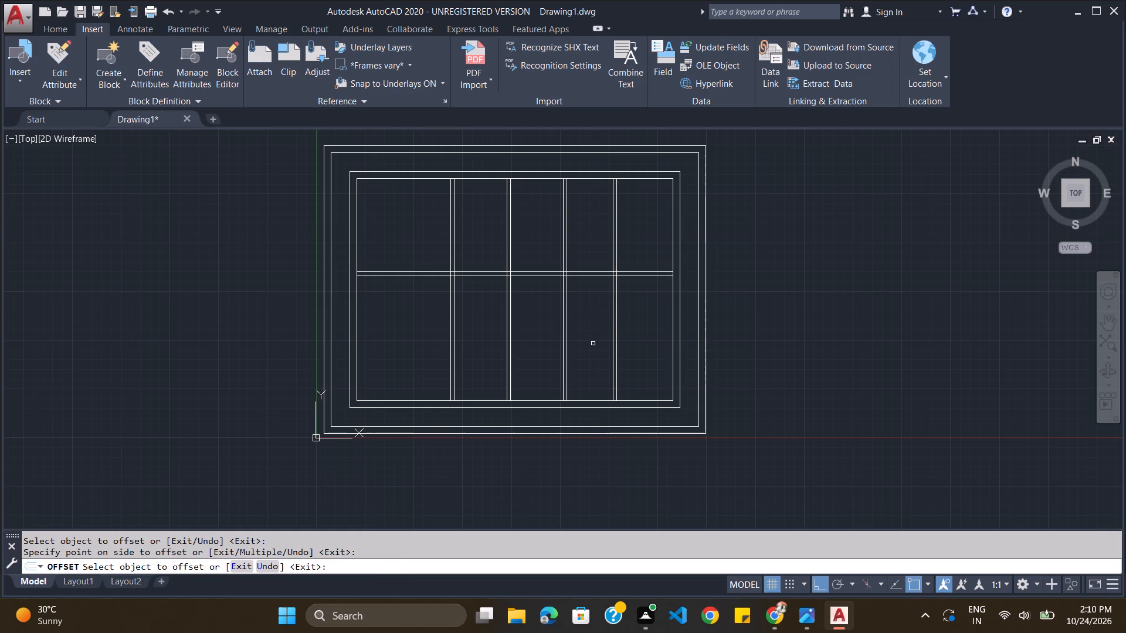
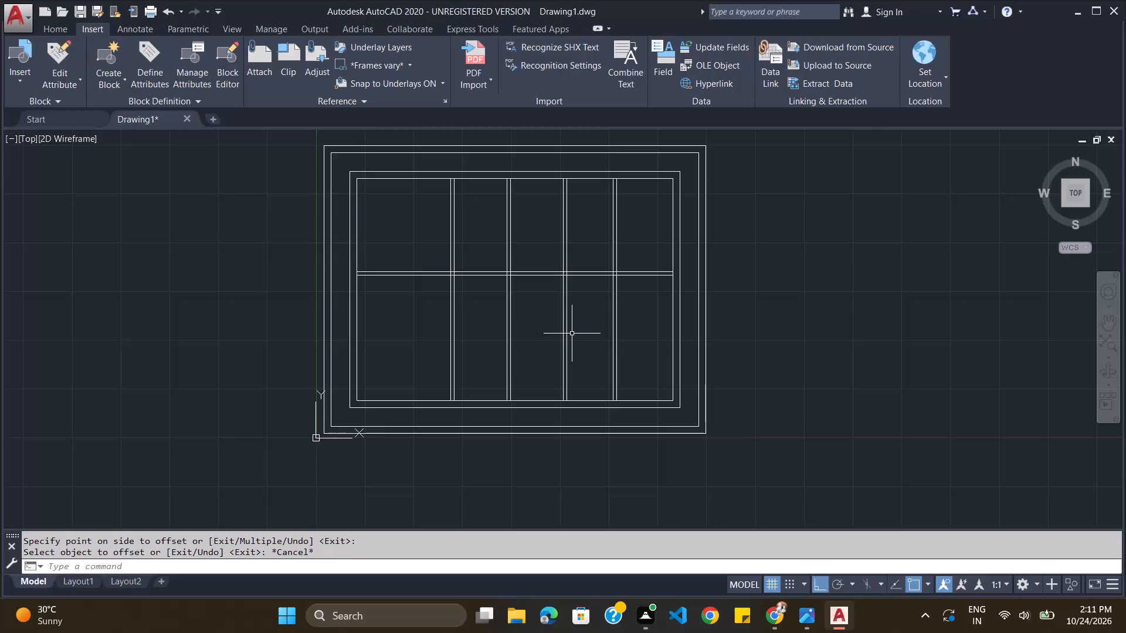
Trim away the second toilet's two vertical partition walls below the central horizontal wall, clearing the living room area.
text(trim)
key(Return)
key(Return)
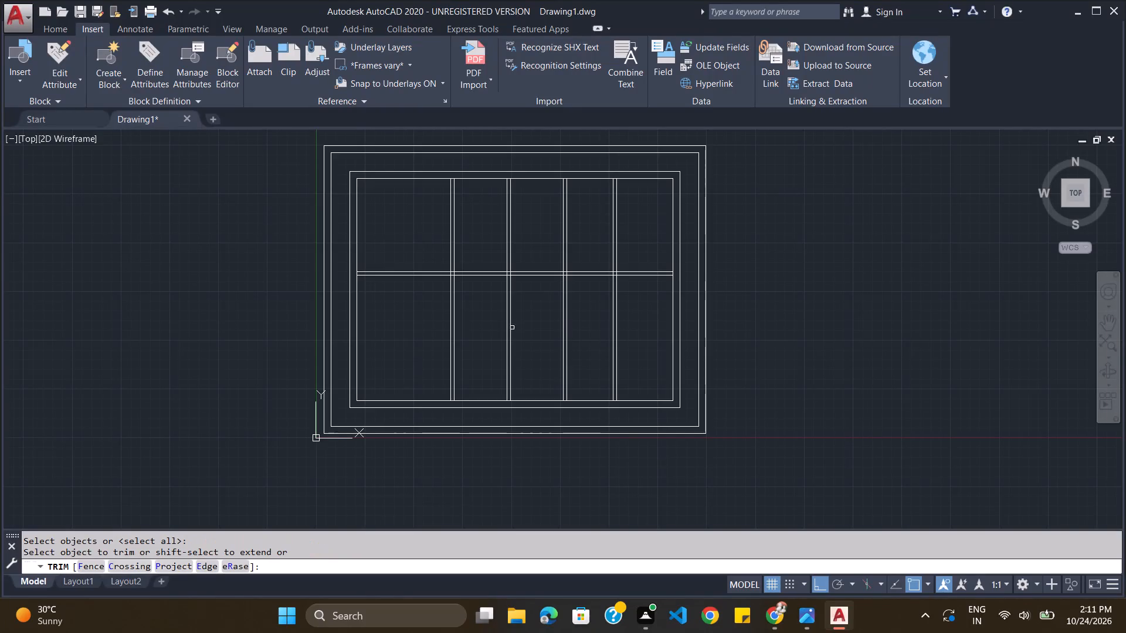
drag(577, 318, 503, 321)
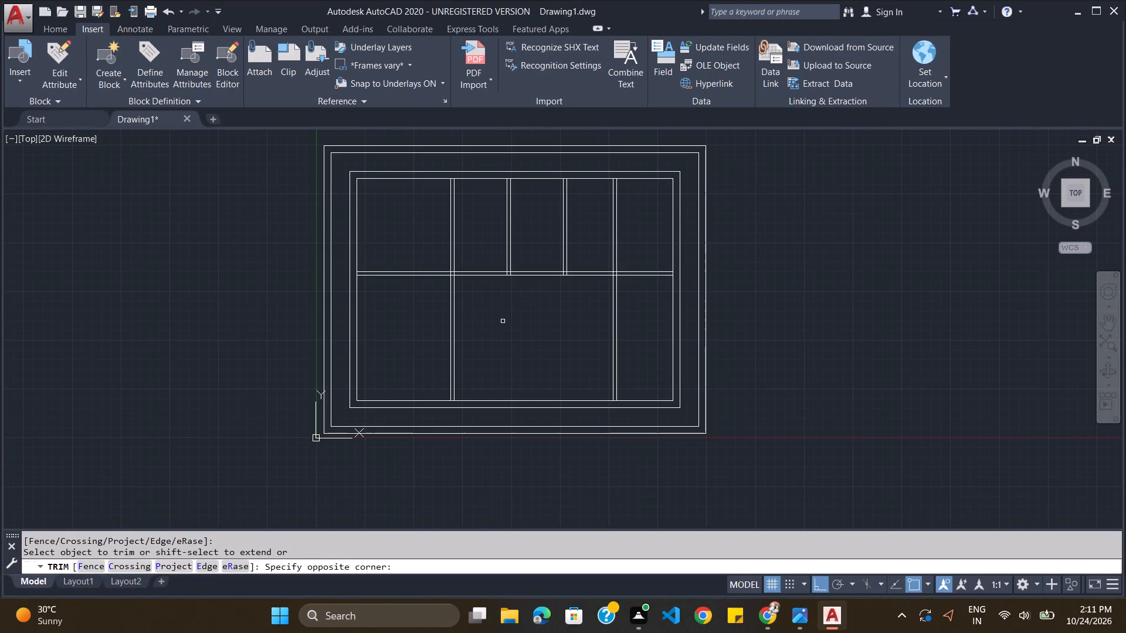
click(503, 321)
key(Escape)
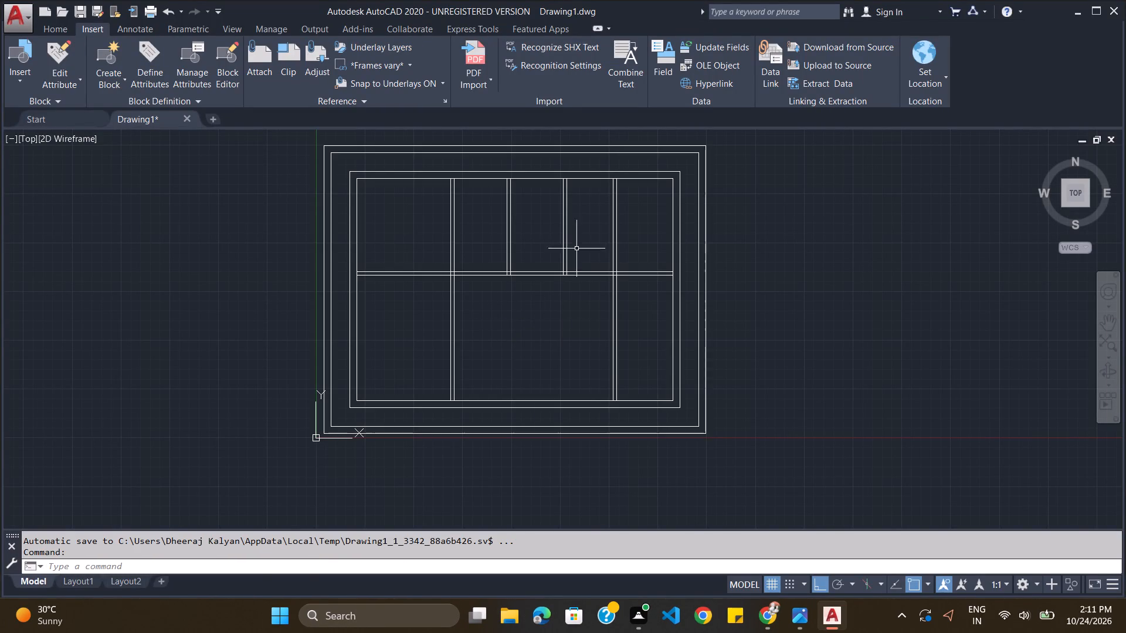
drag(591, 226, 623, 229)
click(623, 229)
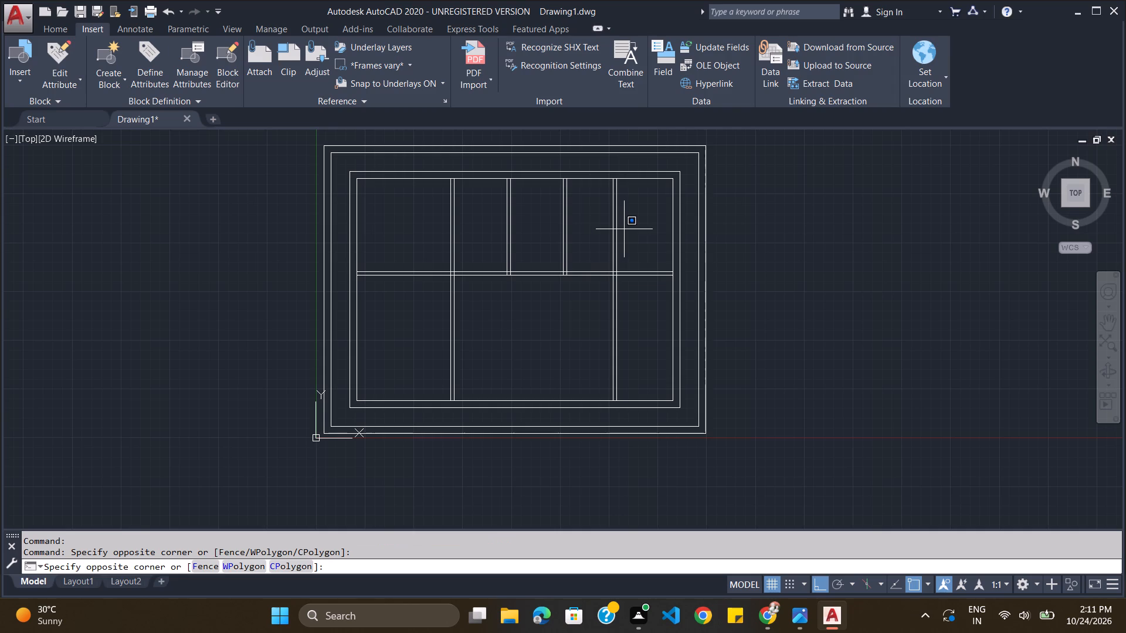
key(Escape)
Trim the third toilet's partition lines above the central horizontal wall out of the second bedroom, checking the reference image.
text(trim)
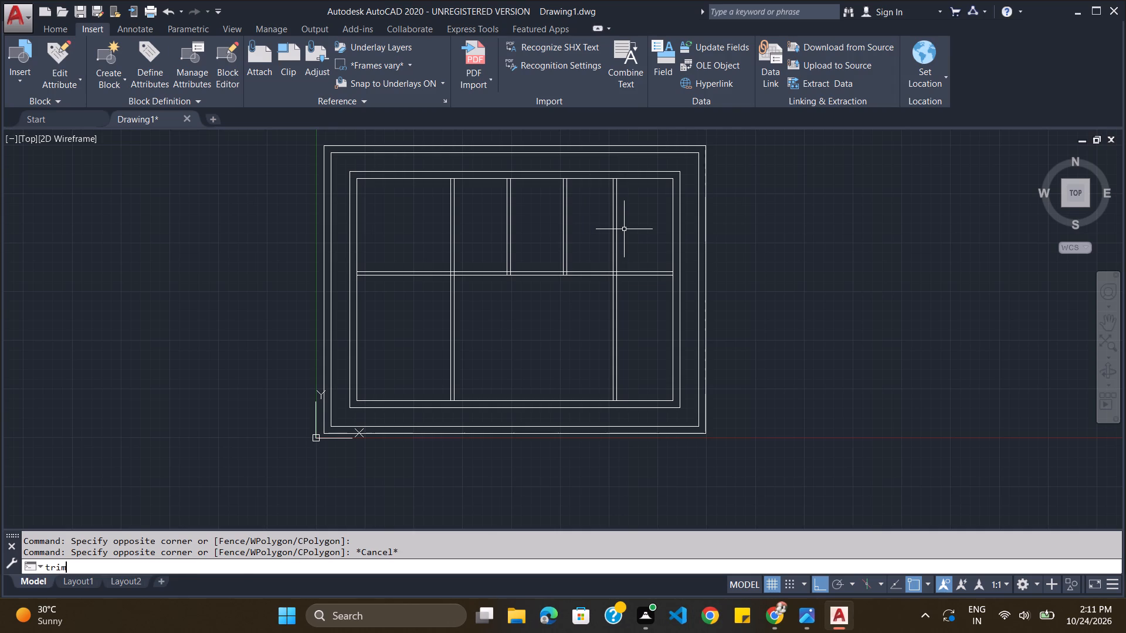
key(Return)
key(Return)
drag(598, 212, 622, 219)
click(622, 219)
key(alt+Tab)
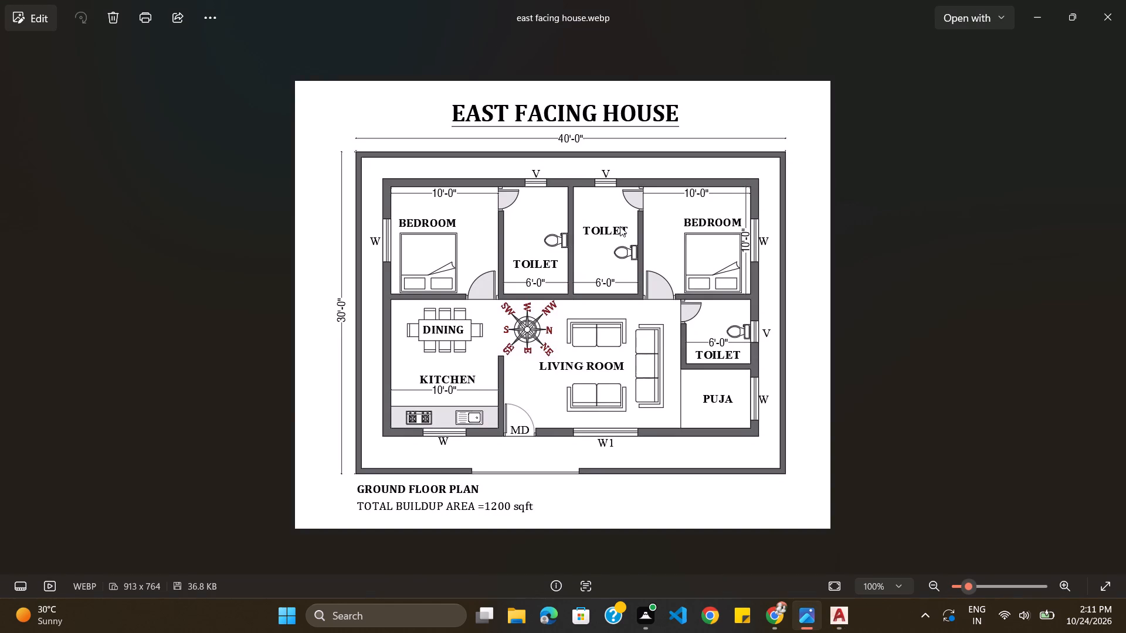
key(alt+Tab)
click(639, 229)
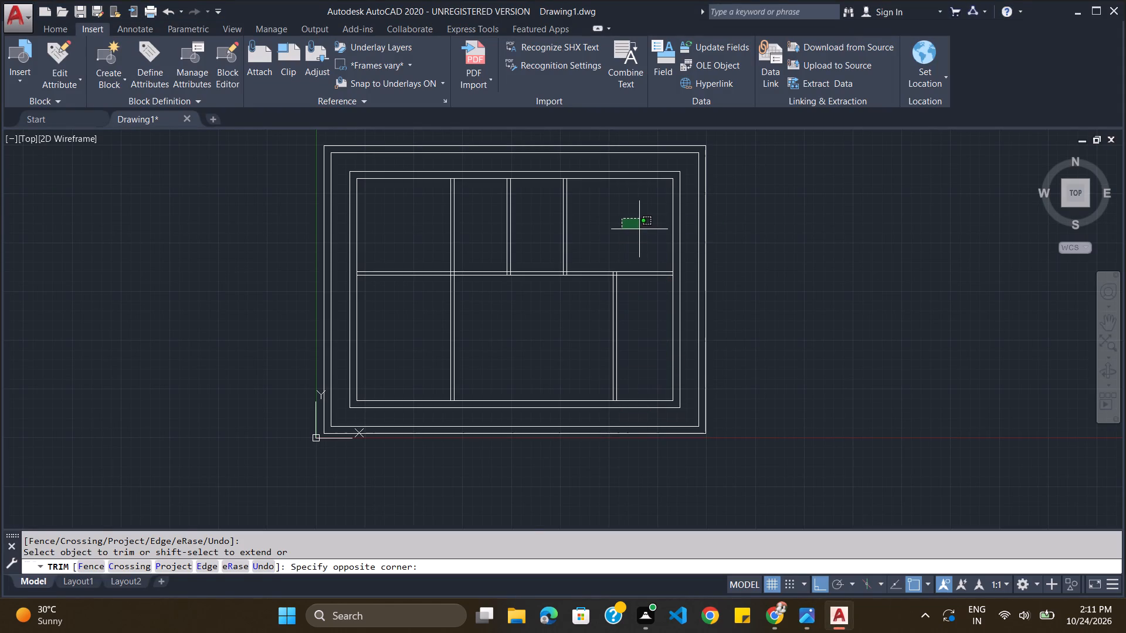
key(Escape)
Offset the lower line of the central horizontal wall 6' downward for the third toilet's length.
click(518, 567)
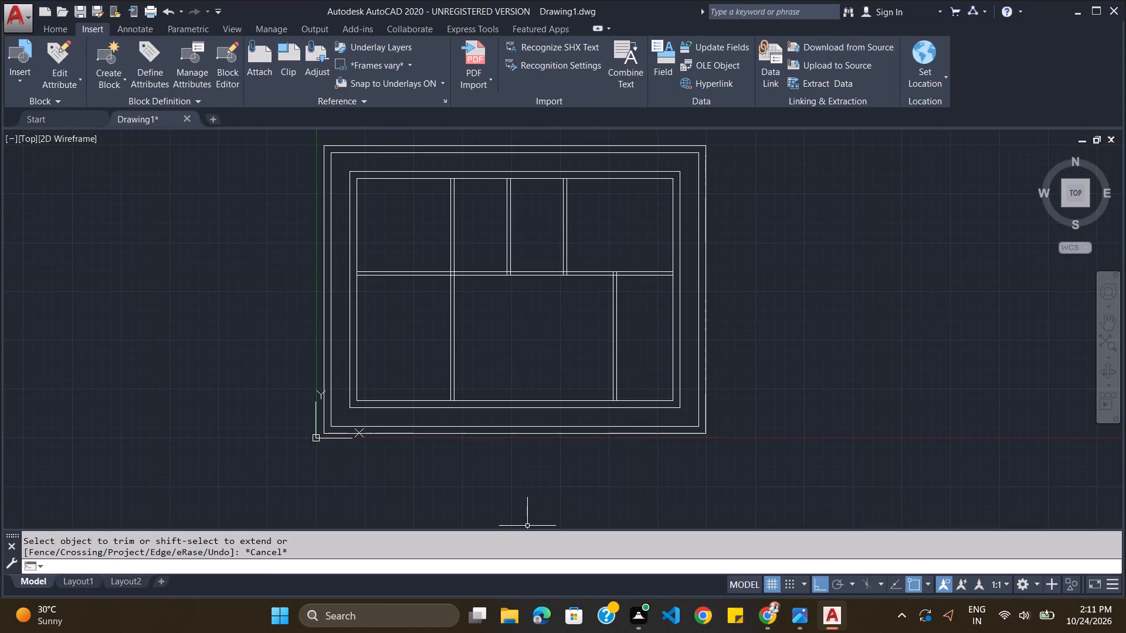
key(o)
key(Return)
text(6')
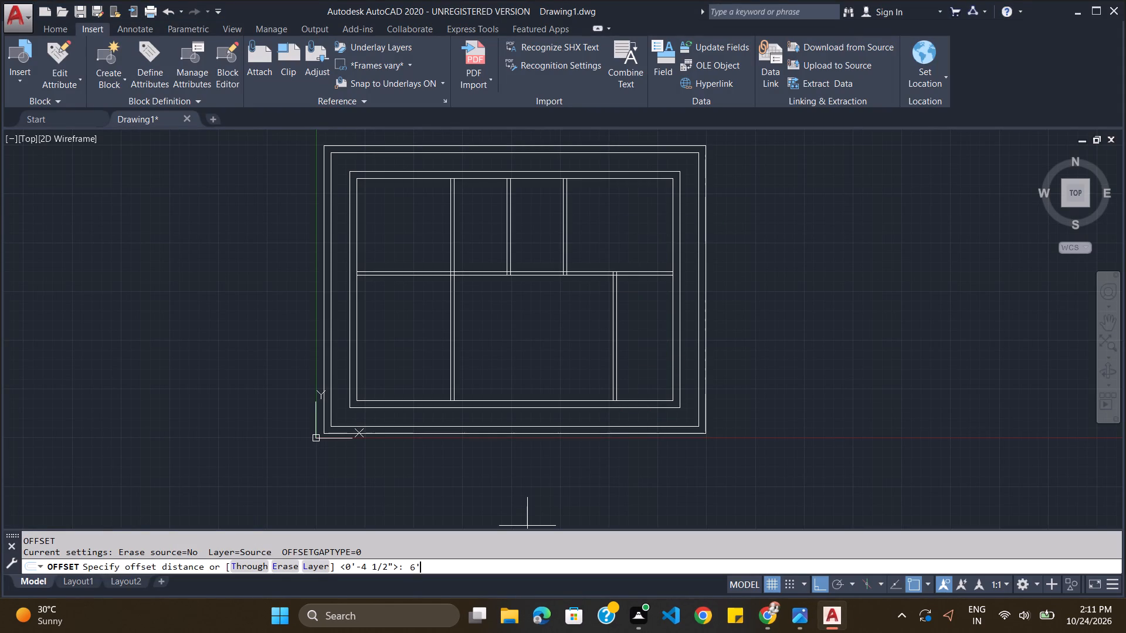
key(Return)
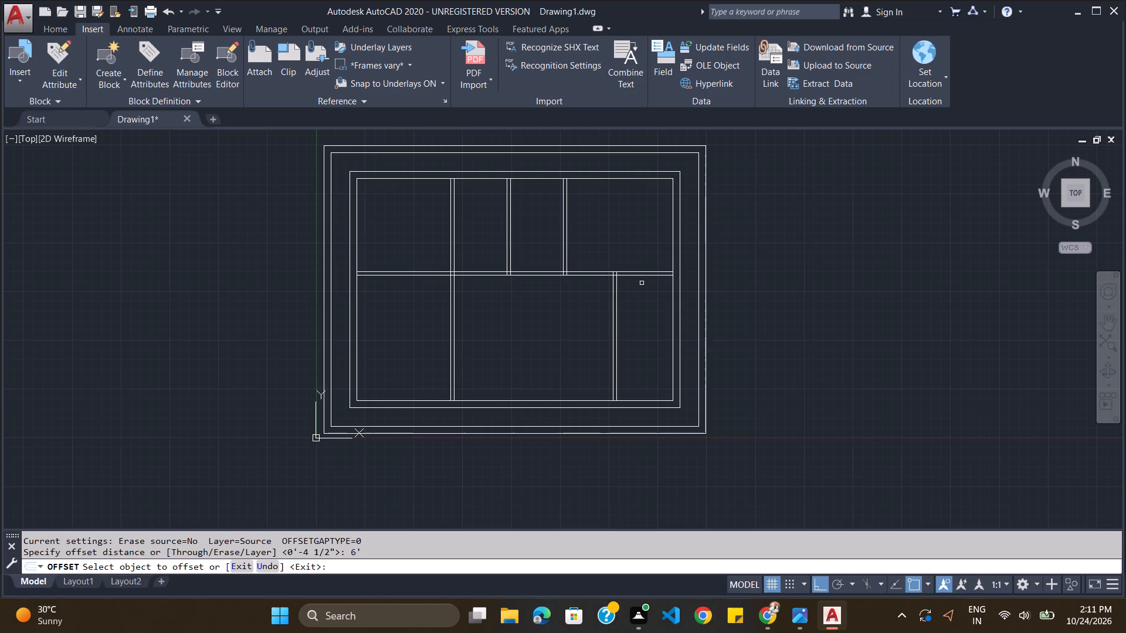
click(640, 276)
click(649, 308)
key(Escape)
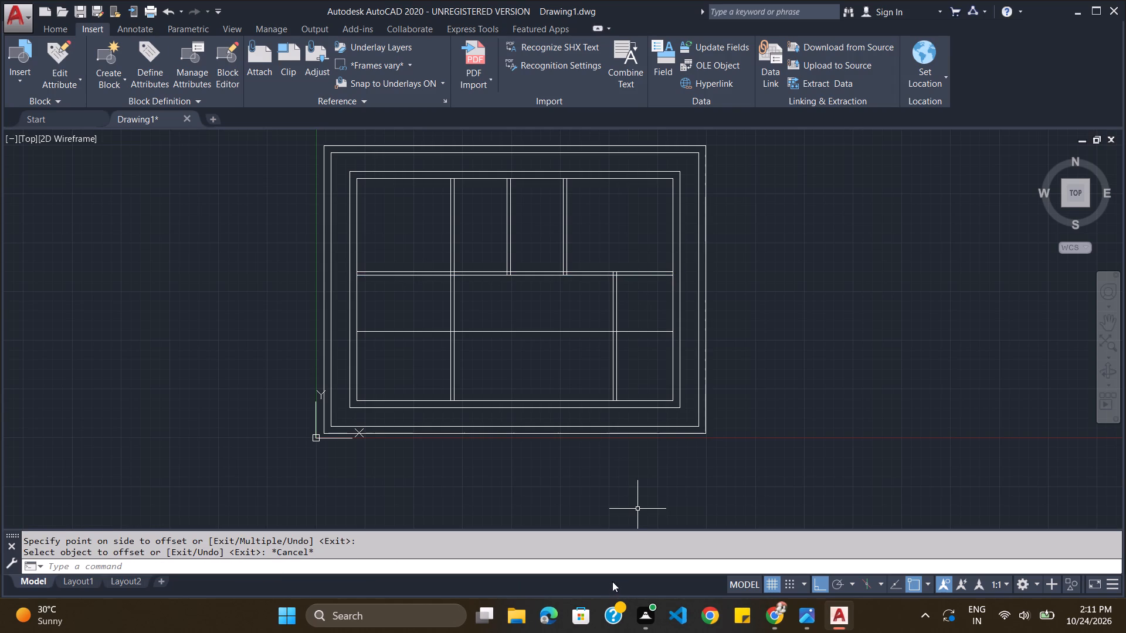
Offset the new horizontal line 4.5" downward to give the wall thickness between the third toilet and puja room.
click(608, 566)
key(o)
key(Return)
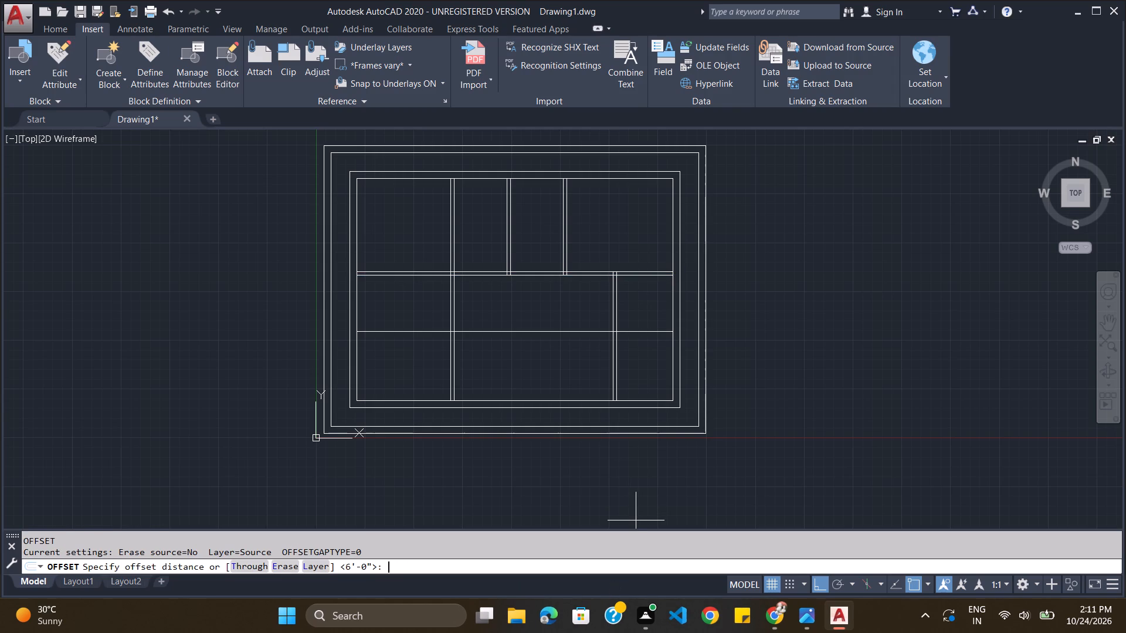
text(4.5")
key(Return)
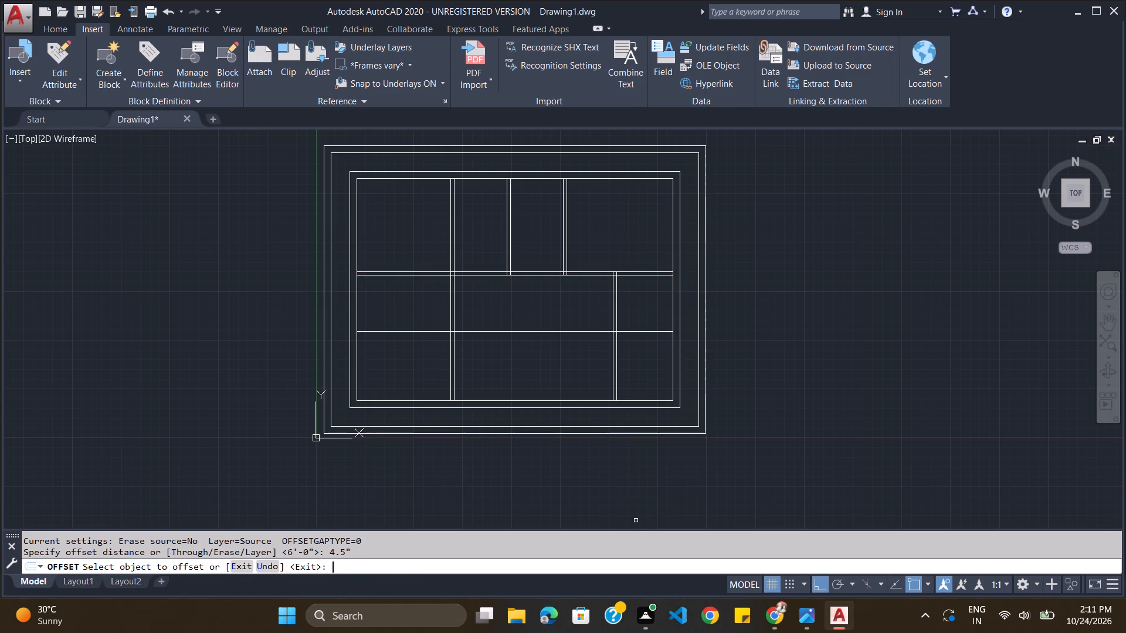
click(653, 331)
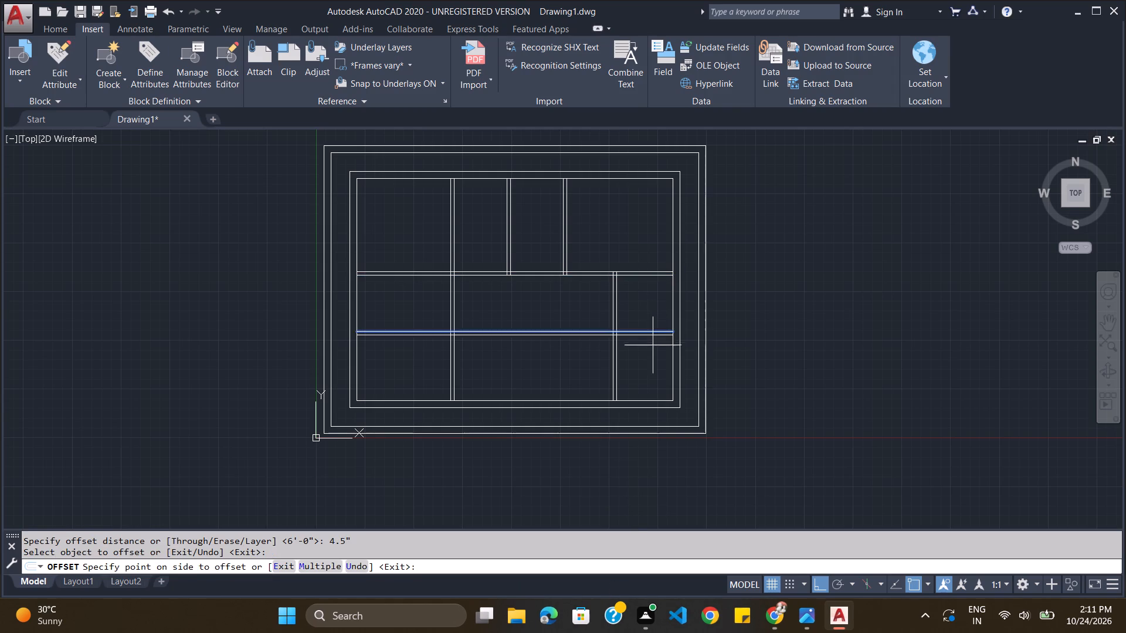
click(653, 345)
key(Escape)
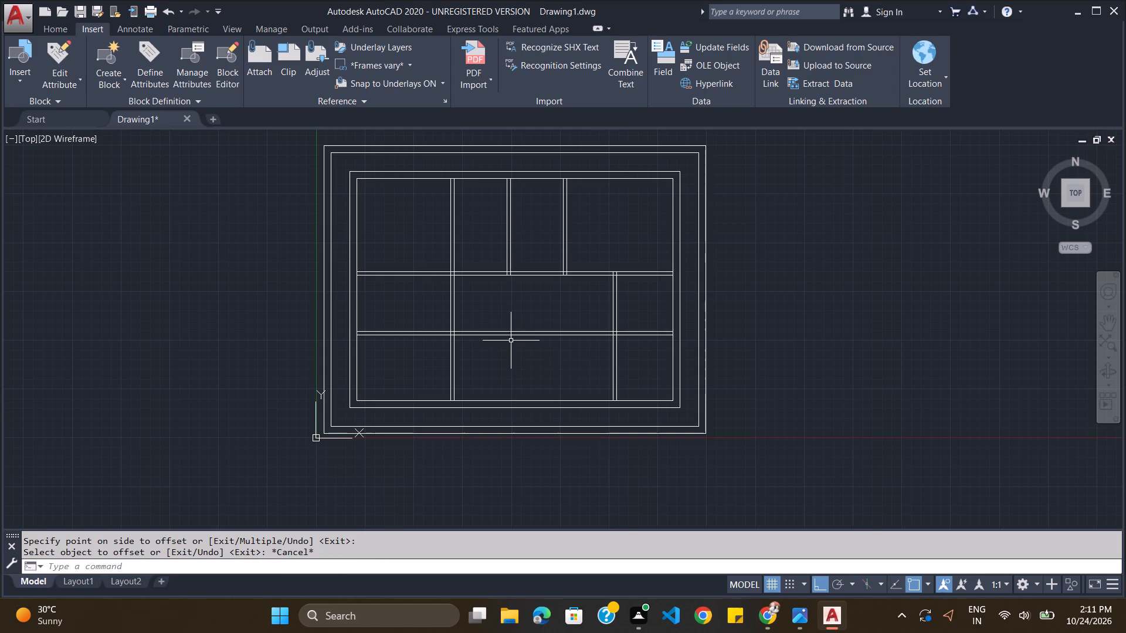
Trim the new horizontal wall's lines out of the living room and kitchen, keeping them beside the third toilet.
text(trim)
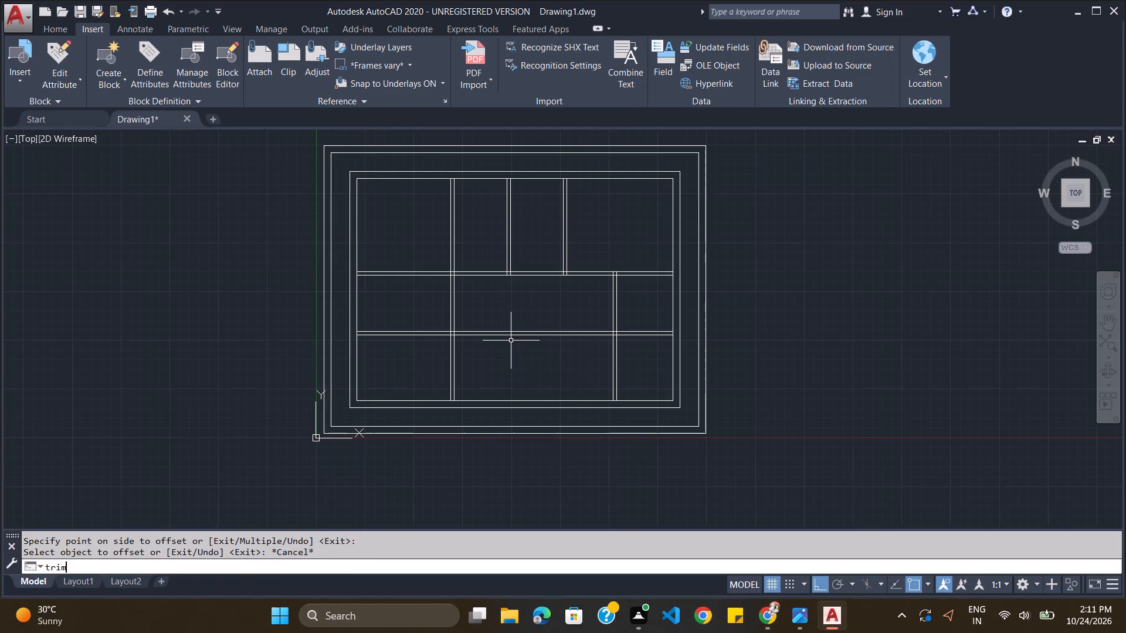
key(Return)
key(Return)
click(511, 331)
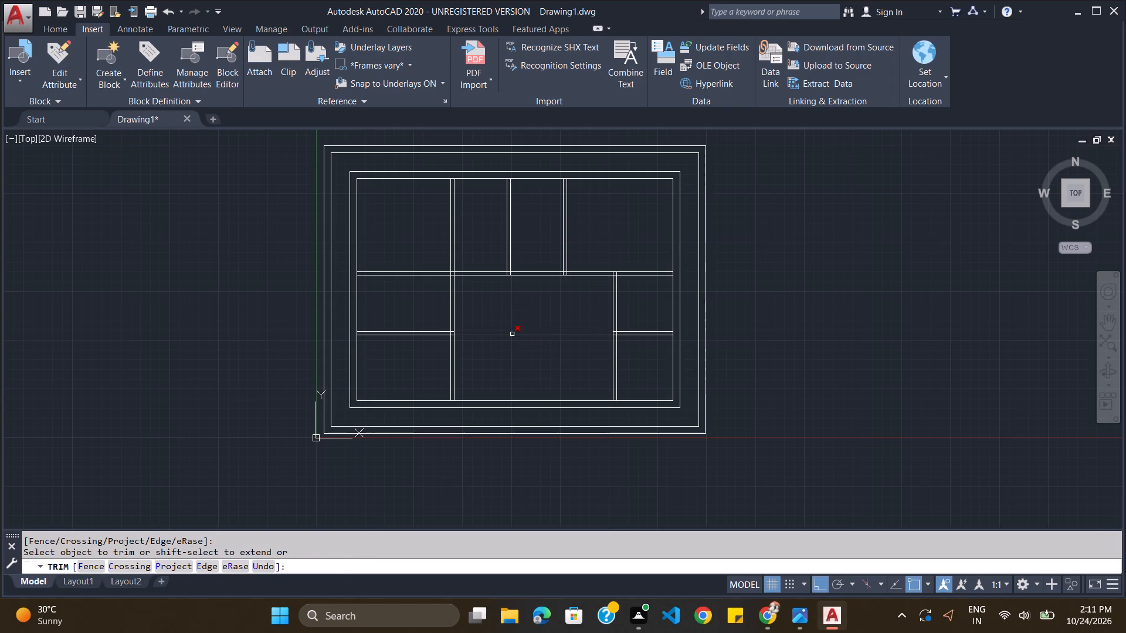
click(513, 335)
click(385, 331)
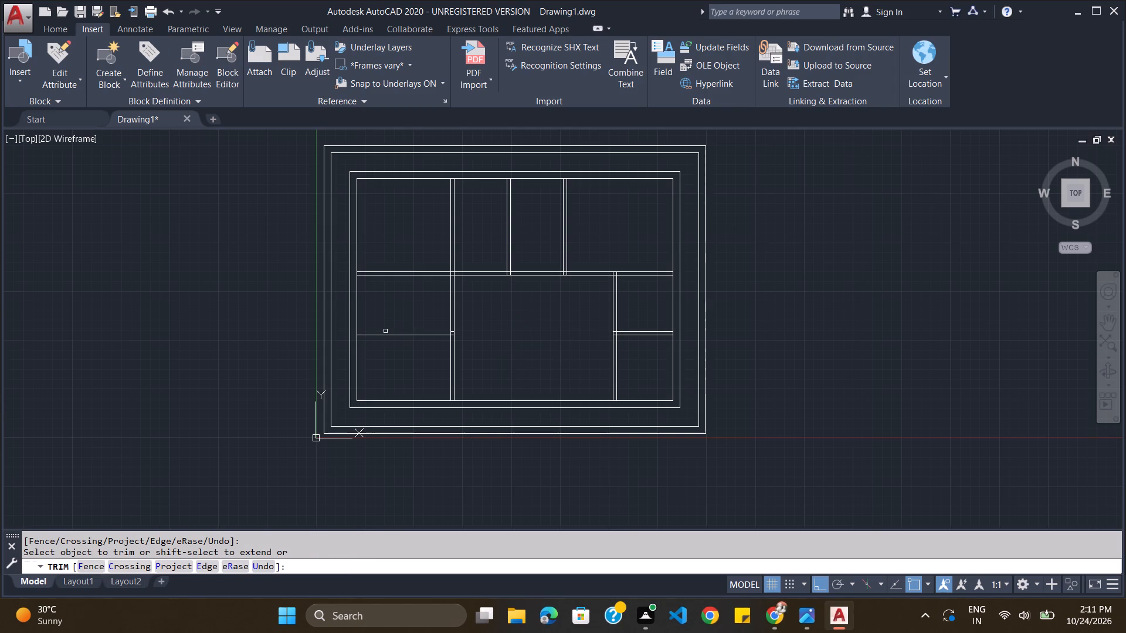
click(385, 335)
key(Escape)
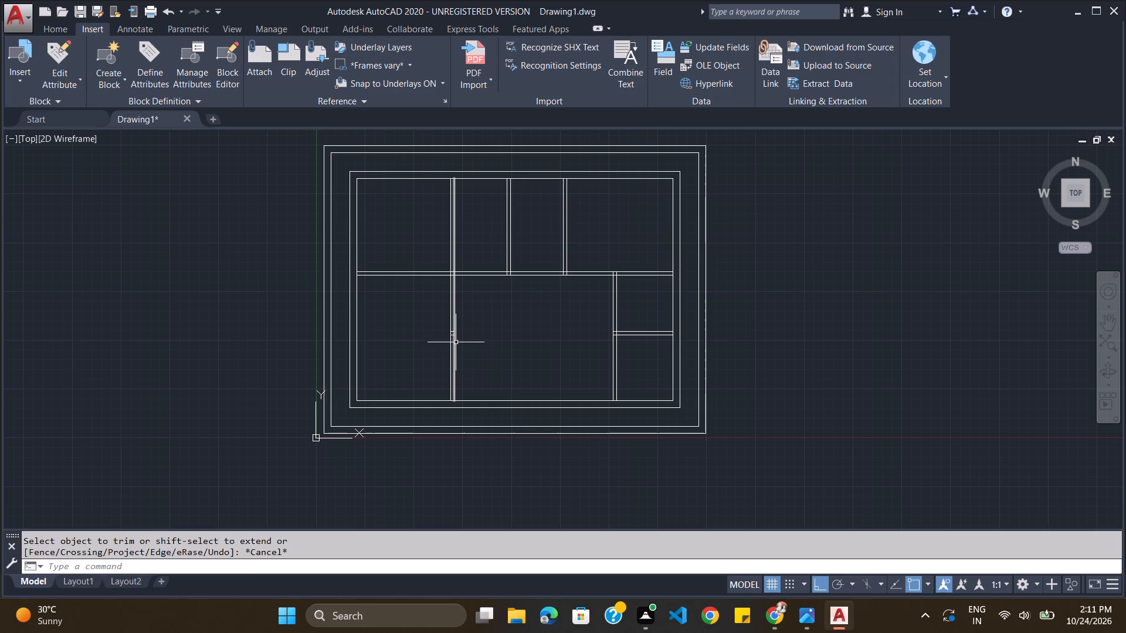
Trim the overlapping lines where the first bedroom and kitchen partition crosses the central horizontal wall, opening the junction.
scroll(513, 260, up, 1)
scroll(515, 262, down, 2)
scroll(505, 244, up, 1)
key(Escape)
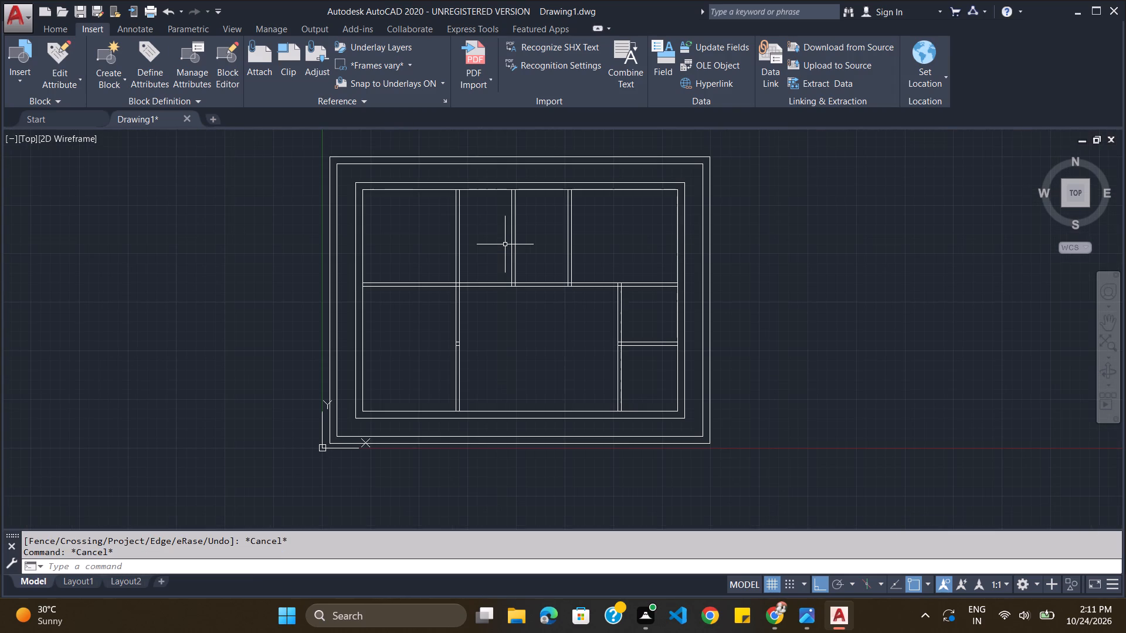
text(trim)
key(Return)
key(Return)
scroll(456, 275, up, 4)
click(455, 291)
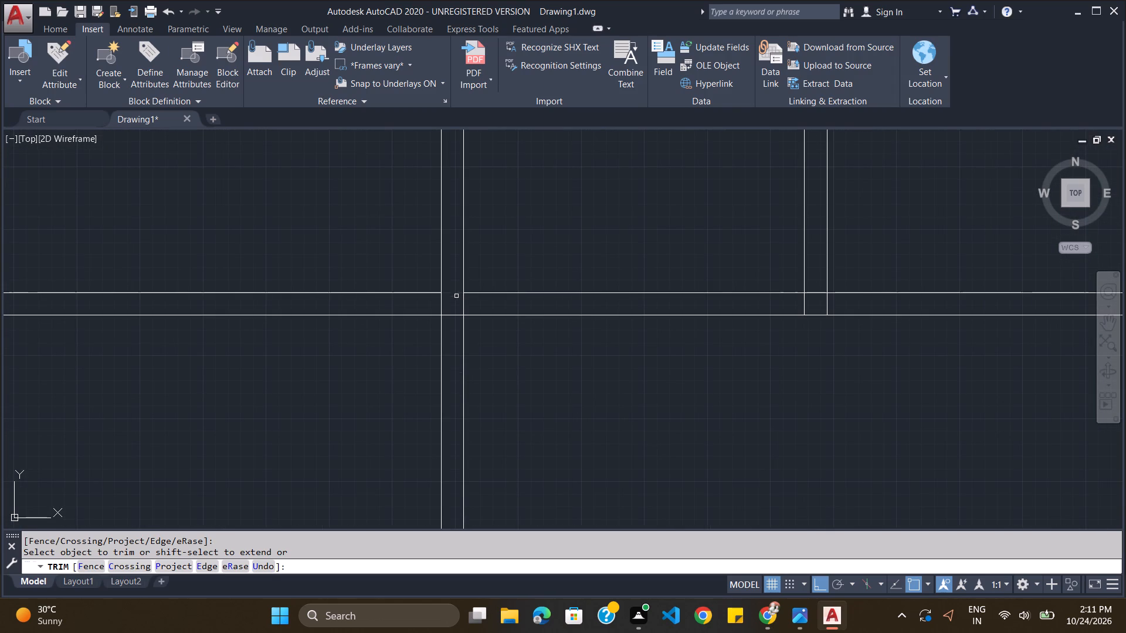
click(465, 303)
click(440, 304)
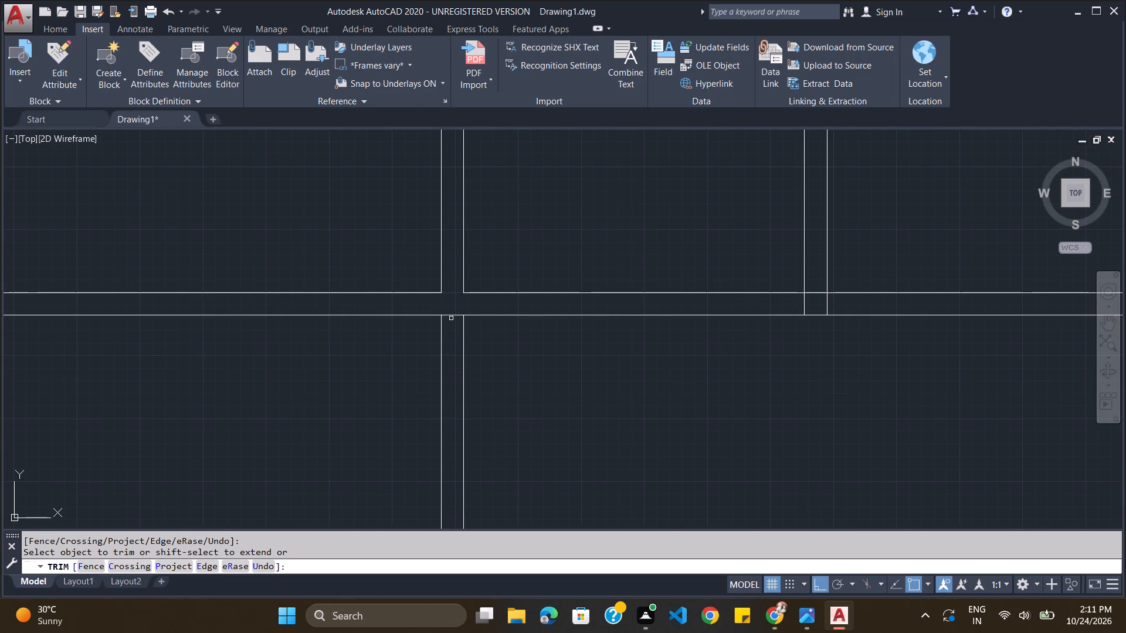
click(452, 315)
Trim the overlapping lines where the partitions on both sides of the second toilet meet the central horizontal wall.
scroll(752, 318, down, 2)
scroll(775, 320, up, 2)
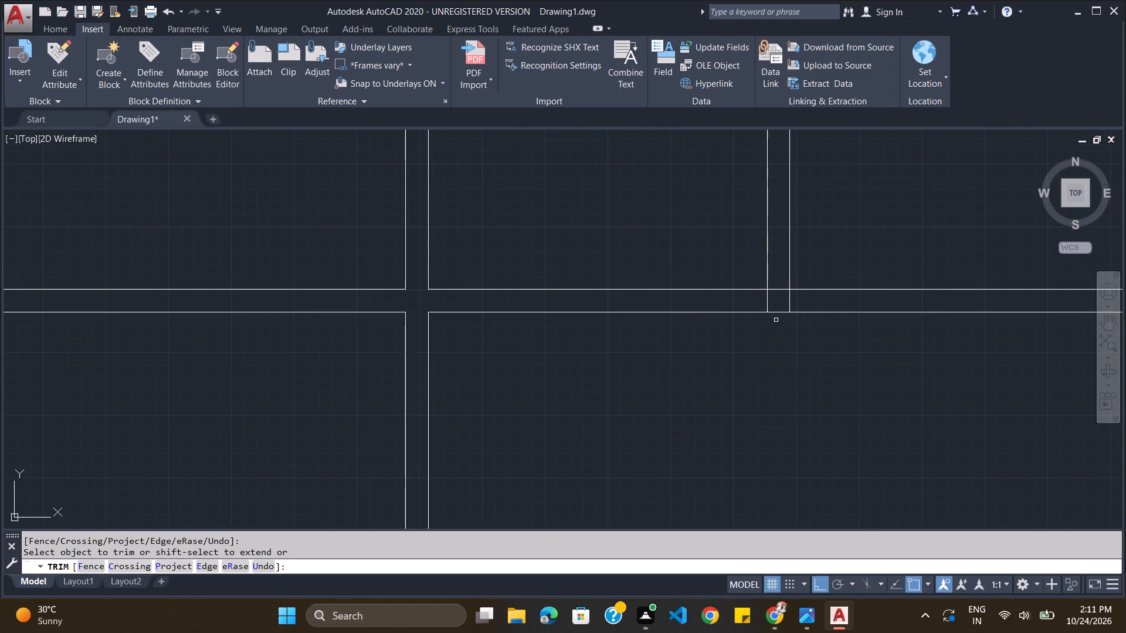
click(779, 291)
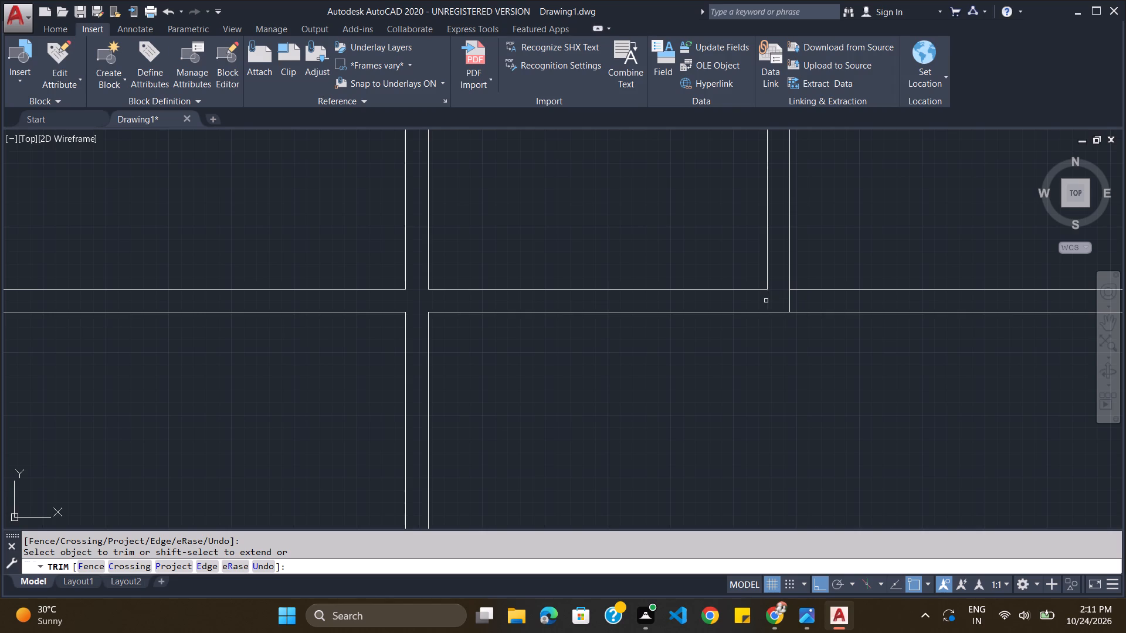
click(766, 301)
click(790, 302)
scroll(793, 302, down, 3)
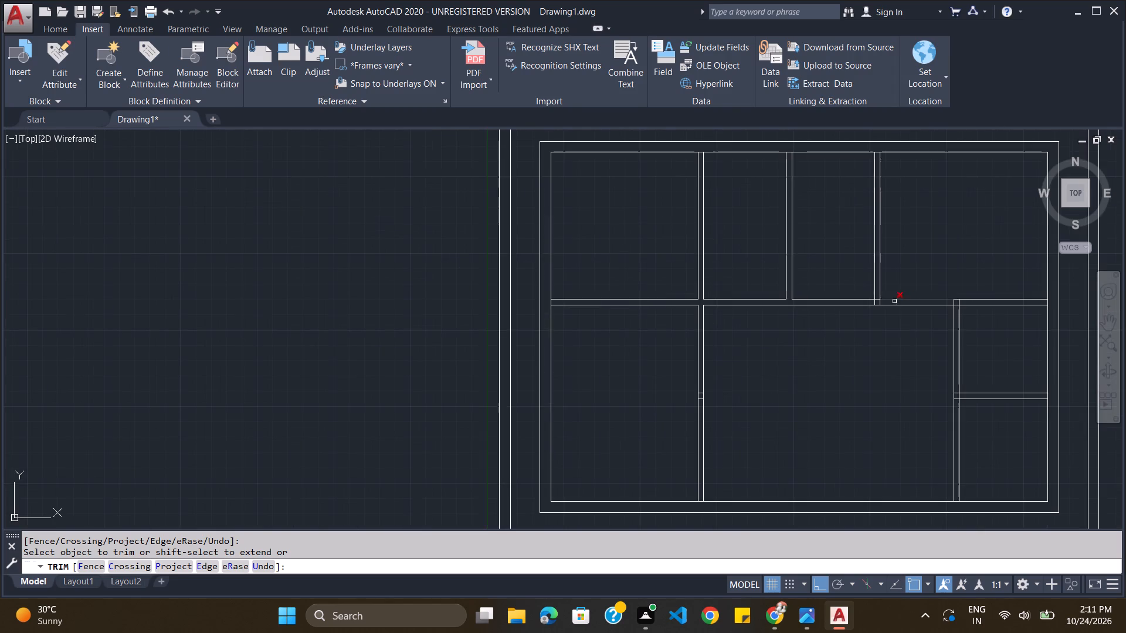
scroll(894, 301, up, 4)
click(765, 284)
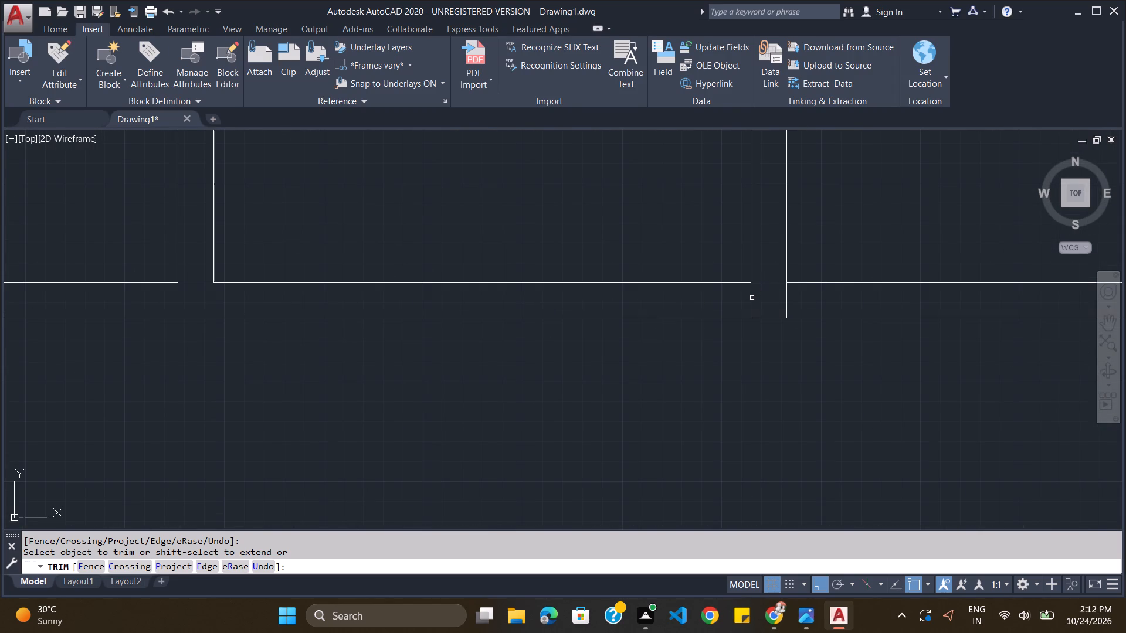
click(752, 298)
click(785, 298)
Trim the top wall's inner line between the double lines of the three vertical partitions meeting it.
scroll(784, 298, down, 5)
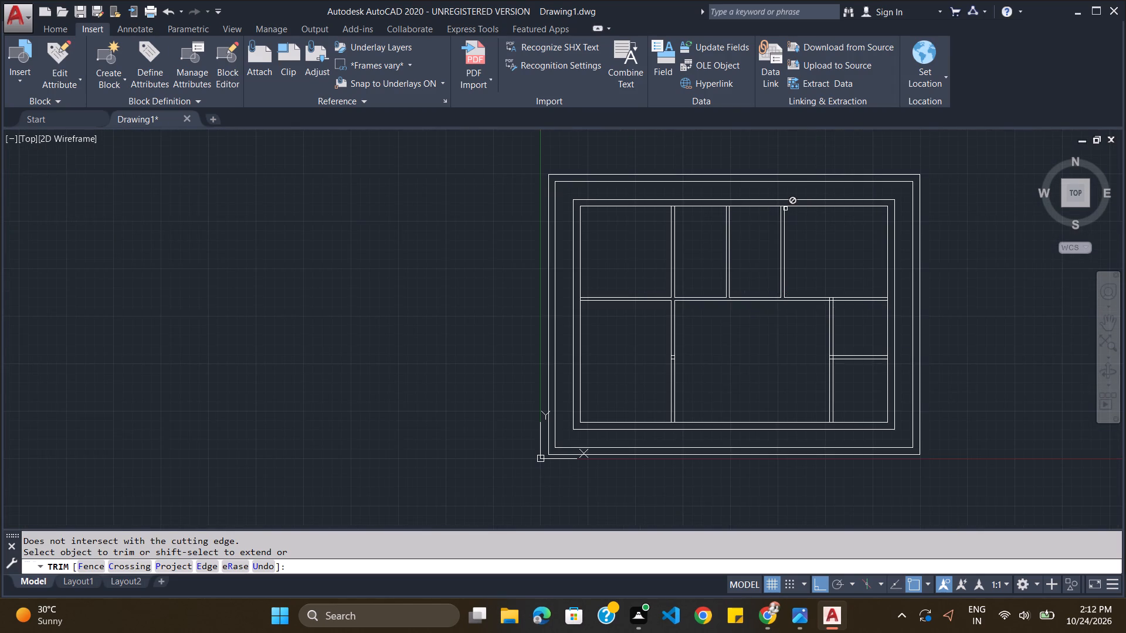
scroll(786, 207, up, 3)
click(765, 205)
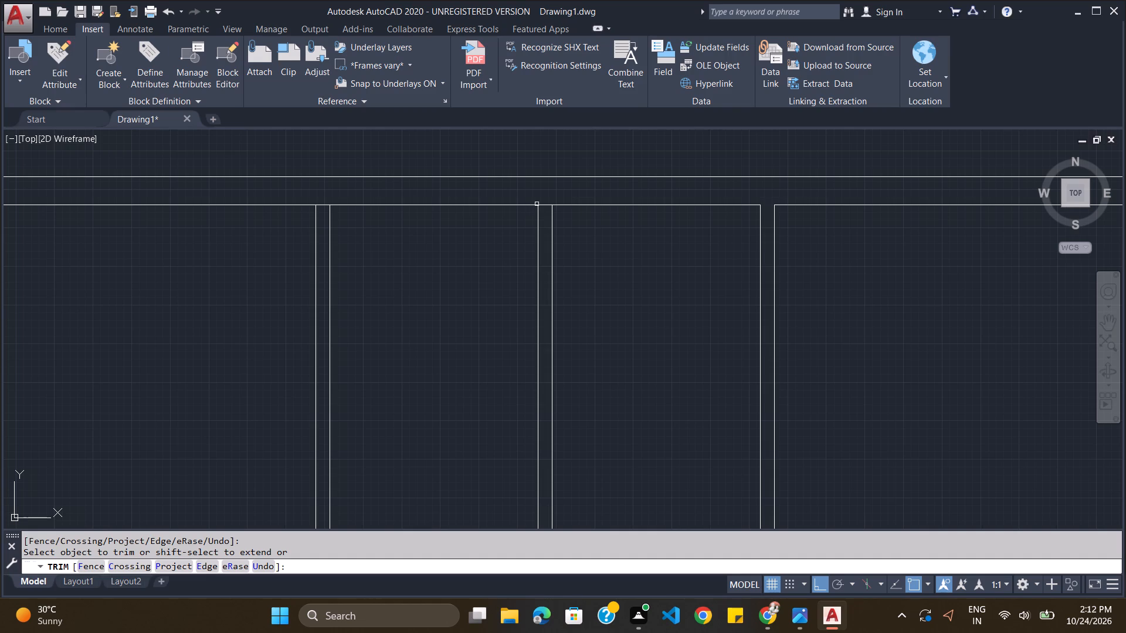
click(544, 206)
click(320, 206)
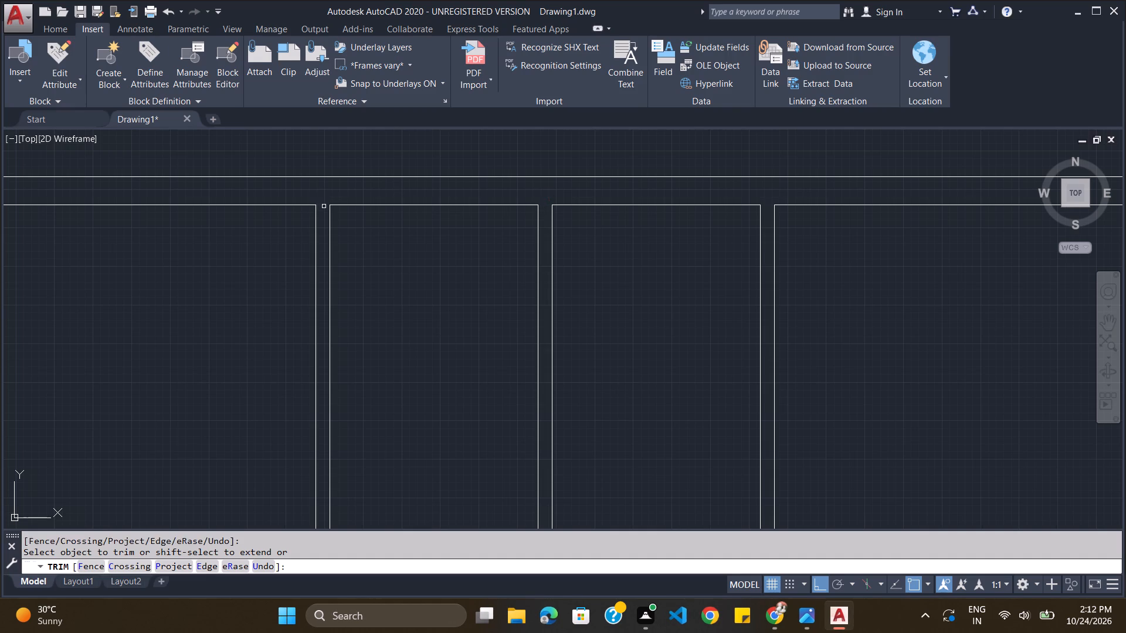
Trim the bottom wall's inner line where the kitchen partition and the puja room partition meet it.
scroll(404, 212, down, 5)
scroll(453, 258, up, 3)
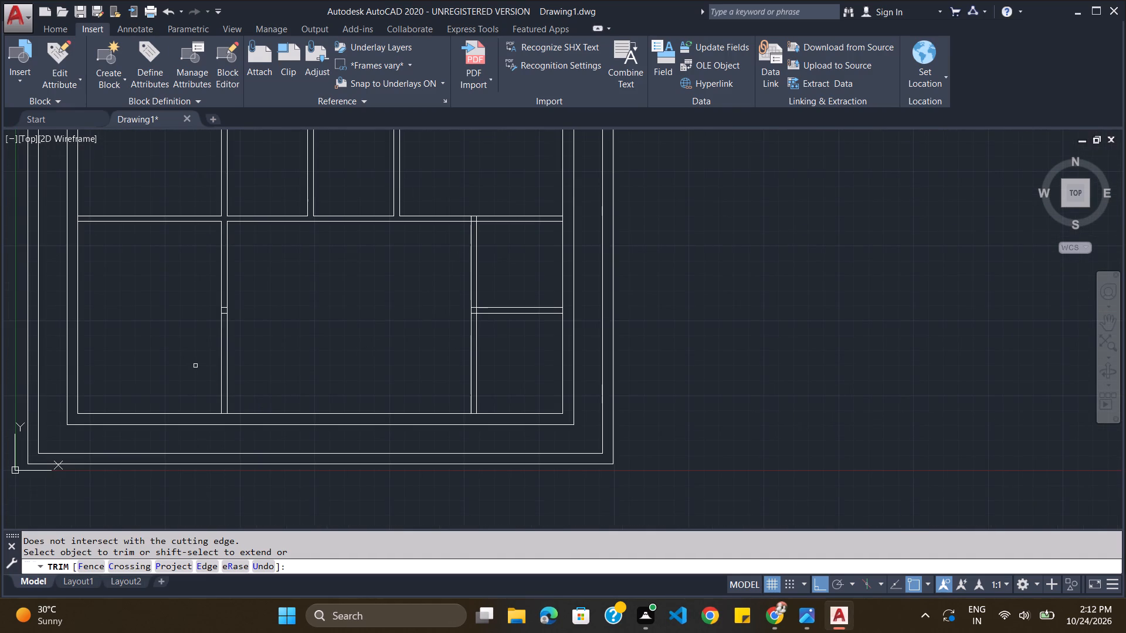
scroll(209, 405, up, 5)
click(338, 510)
scroll(375, 471, down, 3)
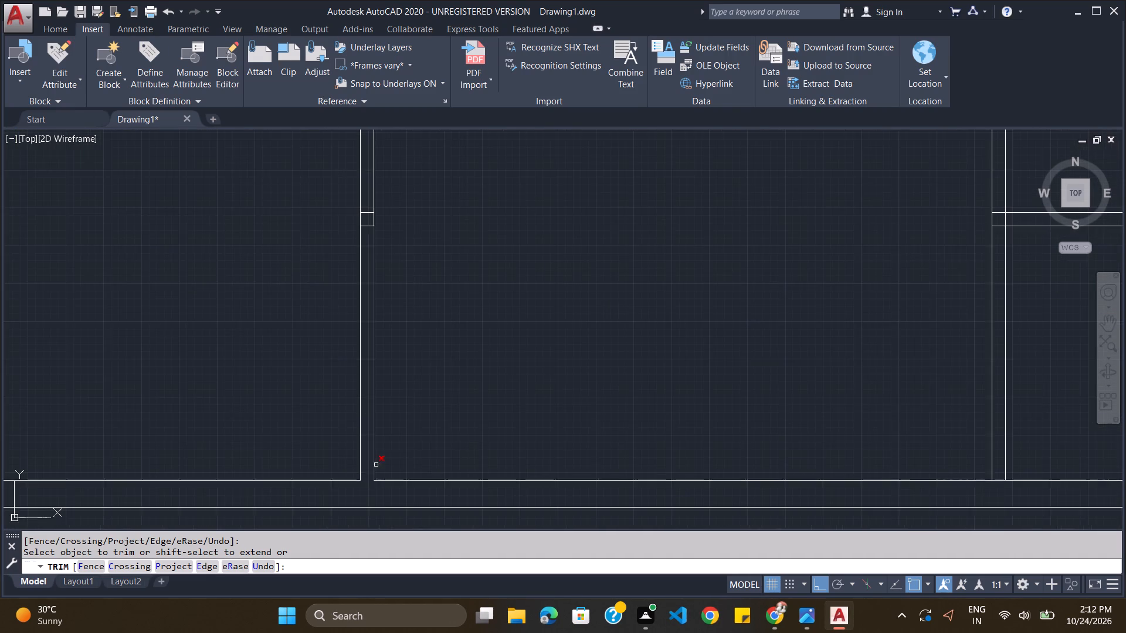
scroll(407, 421, down, 2)
scroll(681, 441, up, 3)
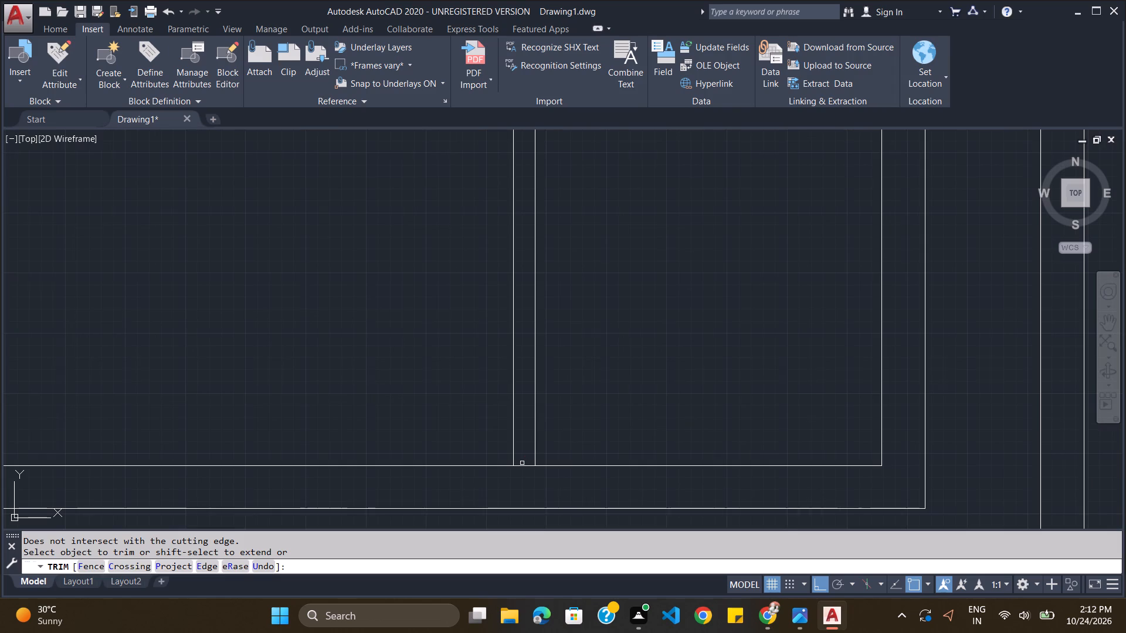
click(522, 466)
Trim the overlapping lines where the third toilet's vertical partition meets the central horizontal wall.
scroll(529, 457, down, 3)
scroll(532, 269, up, 3)
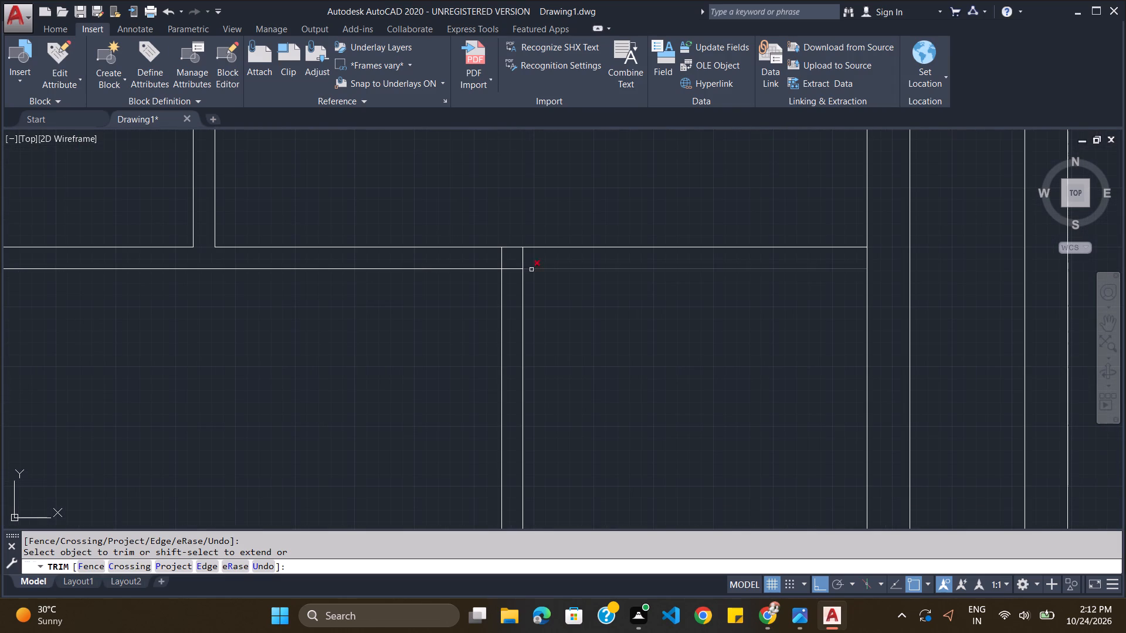
click(519, 259)
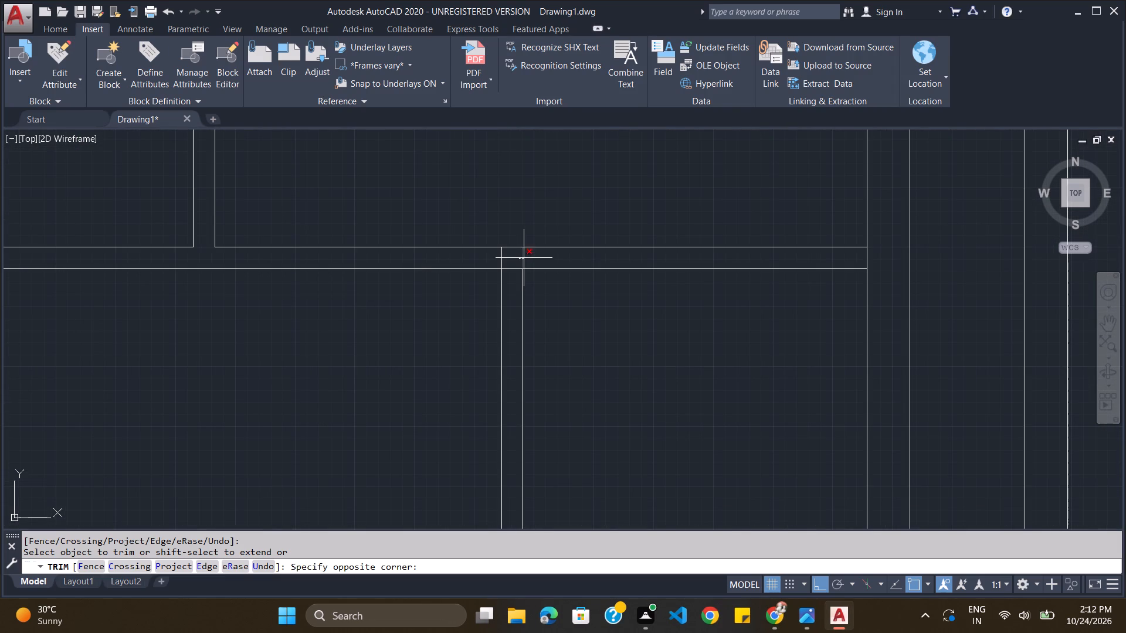
click(524, 258)
click(507, 269)
click(500, 260)
Trim the right outer wall's inner line between the double lines of the central horizontal wall.
scroll(581, 284, down, 2)
scroll(704, 270, up, 3)
click(703, 291)
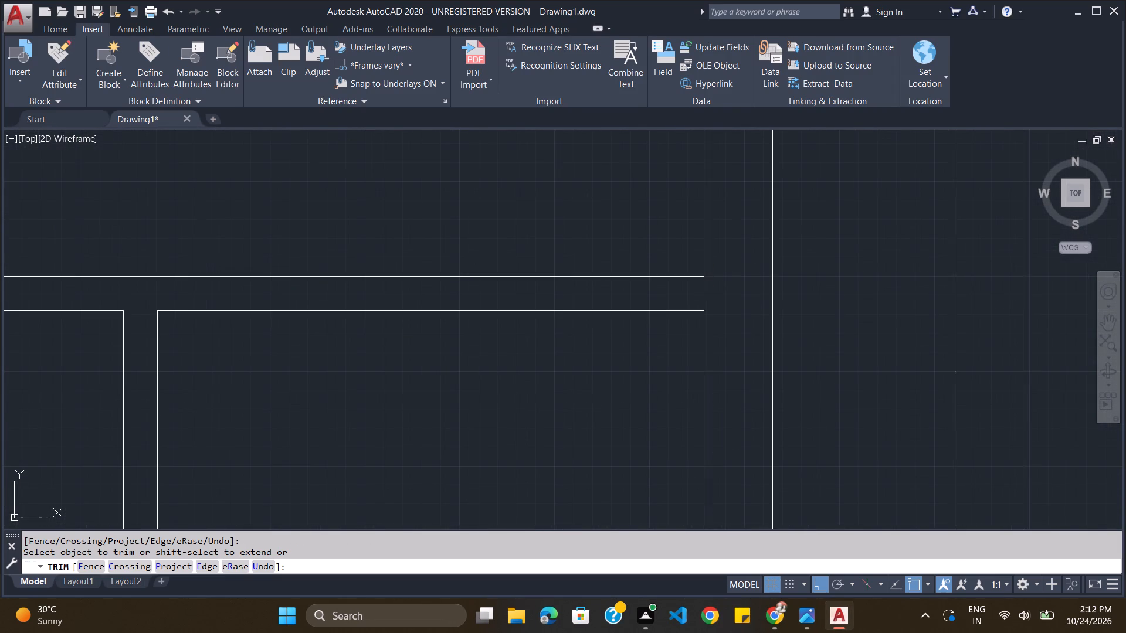
Trim the overlapping lines where the wall between the third toilet and puja room meets the right wall and the vertical partition.
scroll(703, 291, down, 4)
scroll(685, 403, up, 4)
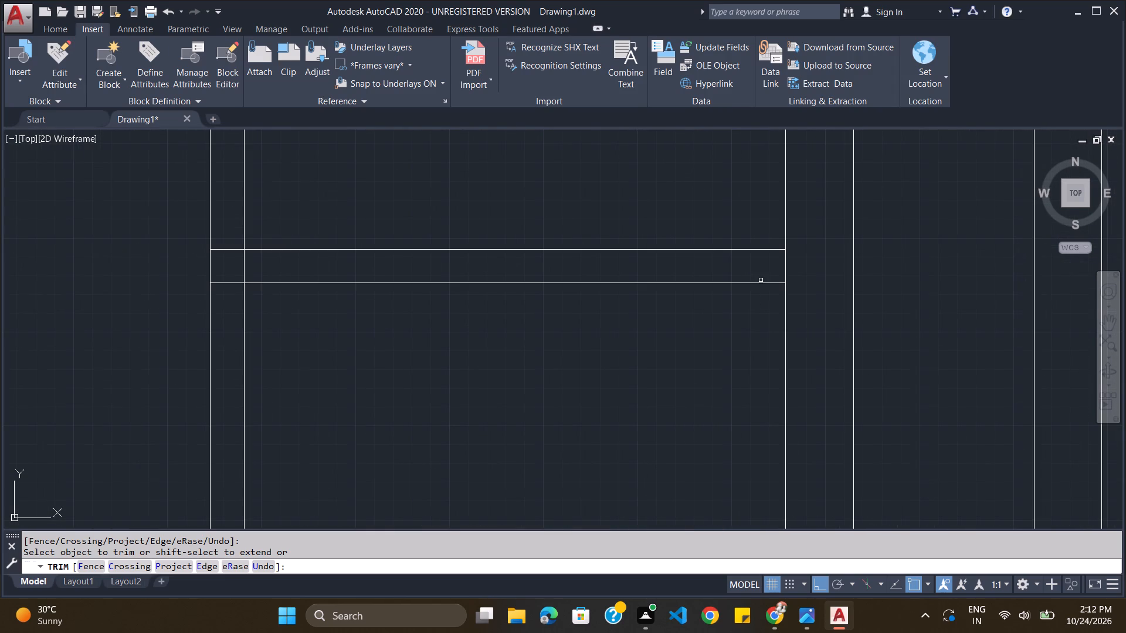
click(786, 274)
click(230, 249)
click(243, 266)
click(226, 284)
scroll(228, 286, down, 2)
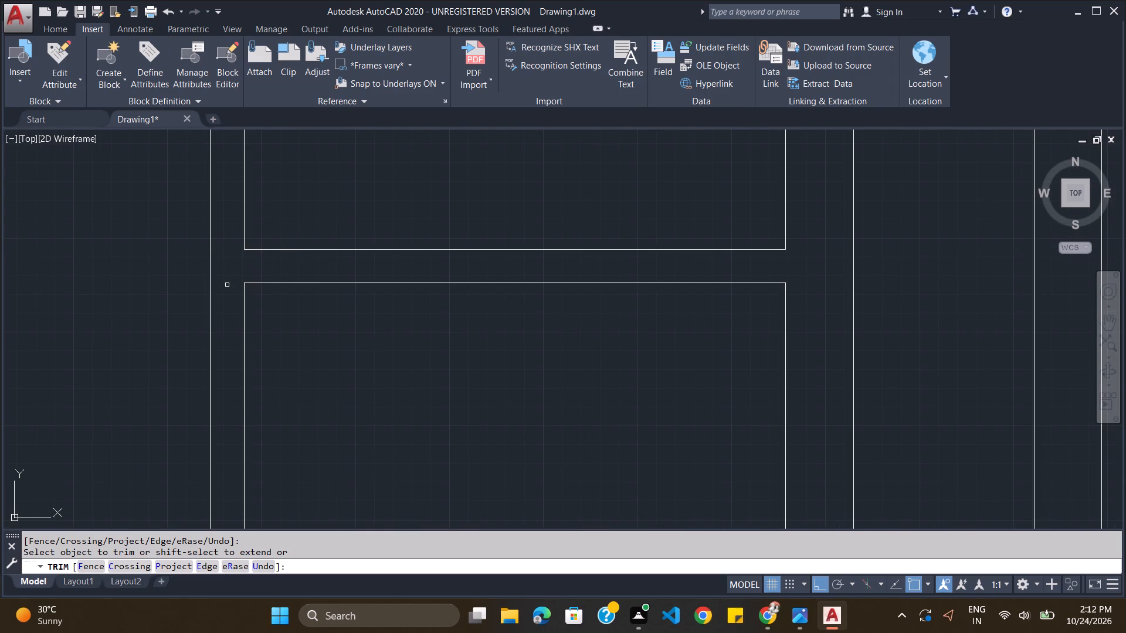
scroll(228, 285, down, 2)
scroll(292, 377, down, 3)
scroll(194, 346, up, 2)
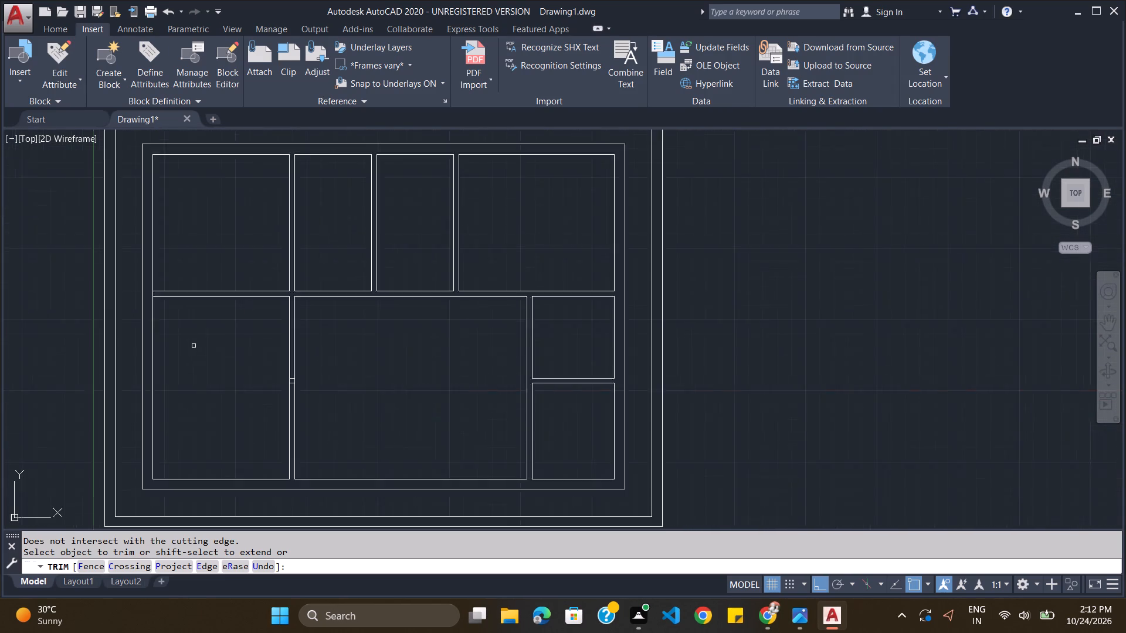
scroll(194, 346, up, 2)
key(Escape)
Delete the two short leftover horizontal segments inside the partition between the kitchen and living room.
click(350, 399)
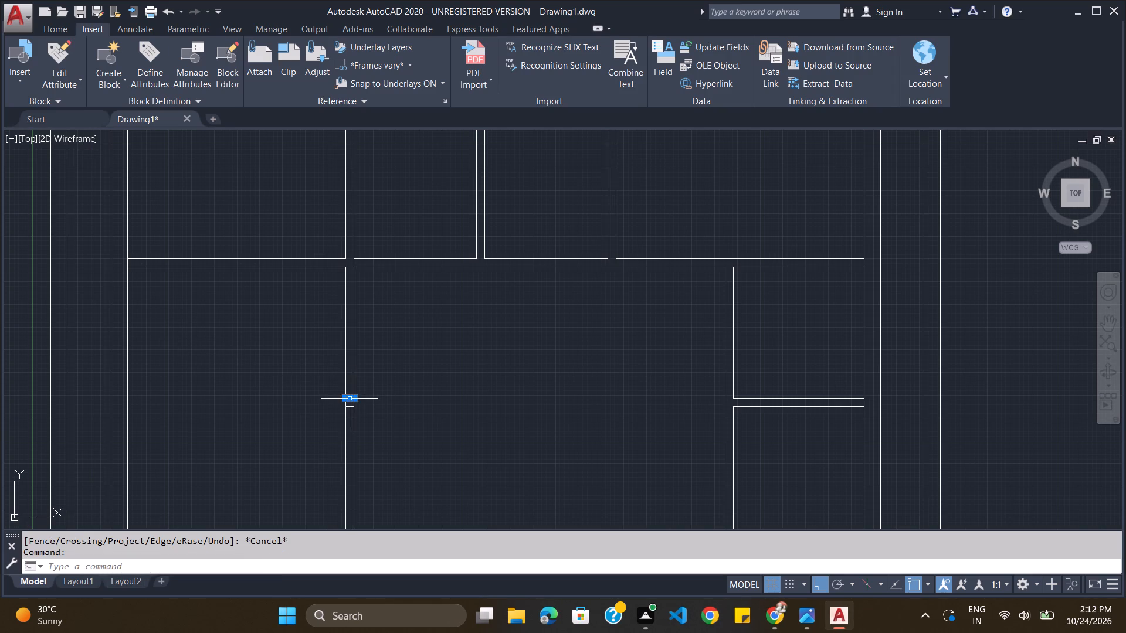
click(350, 408)
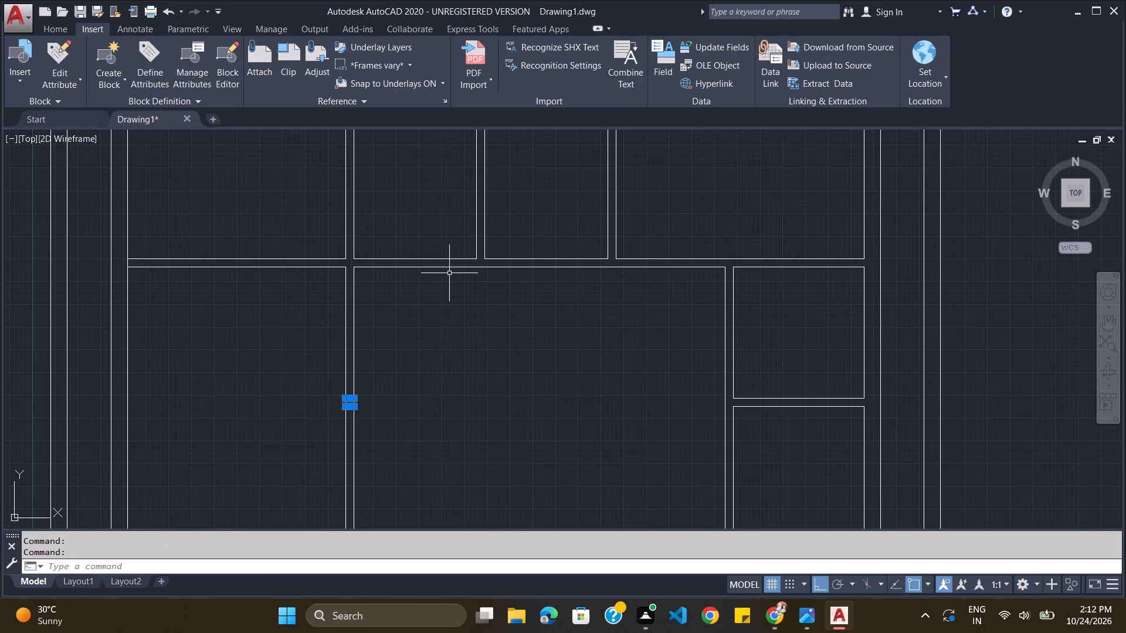
key(Delete)
key(Escape)
Trim the left outer wall's inner line between the double lines of the central horizontal wall.
text(trim)
key(Return)
key(Return)
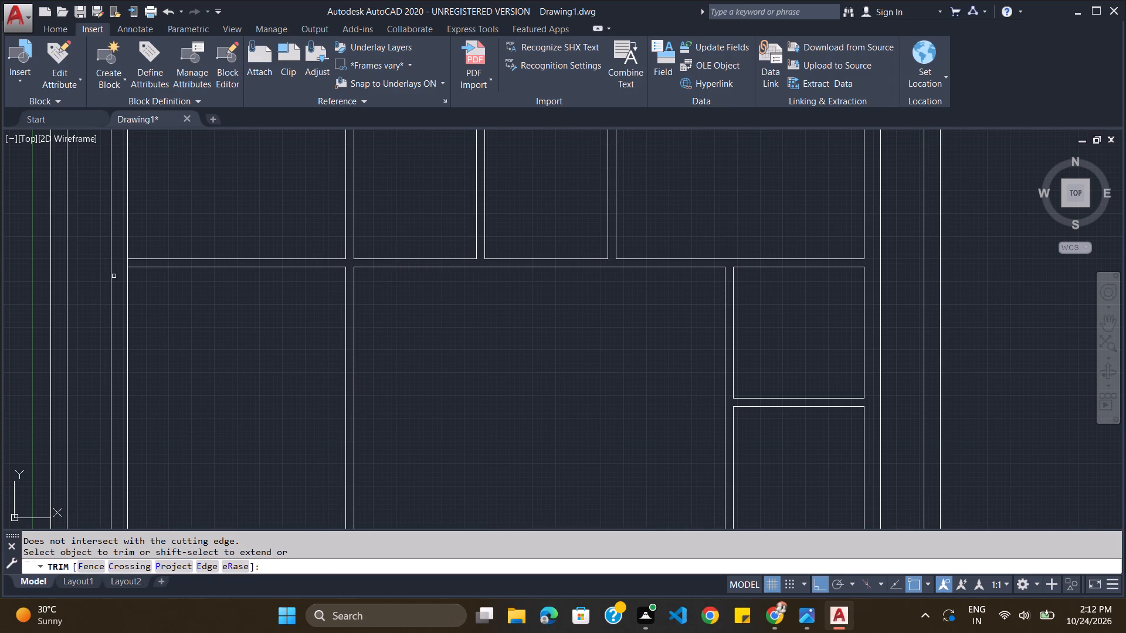
scroll(143, 262, up, 3)
click(77, 270)
scroll(279, 247, down, 5)
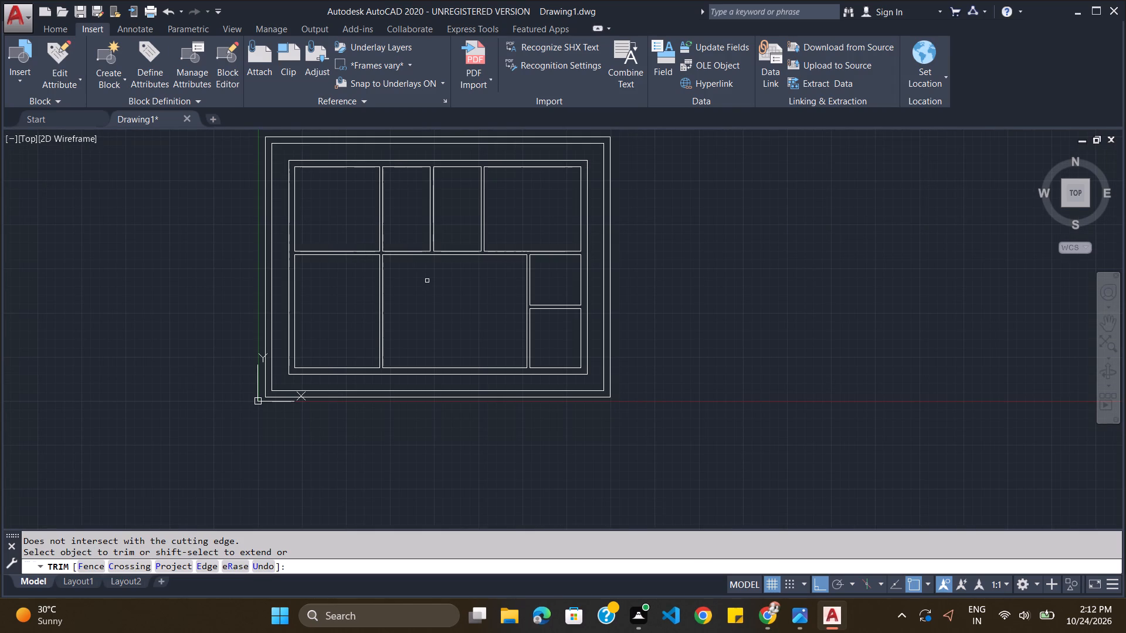
Compare the drawn wall layout with the east facing house reference image.
key(alt+Tab)
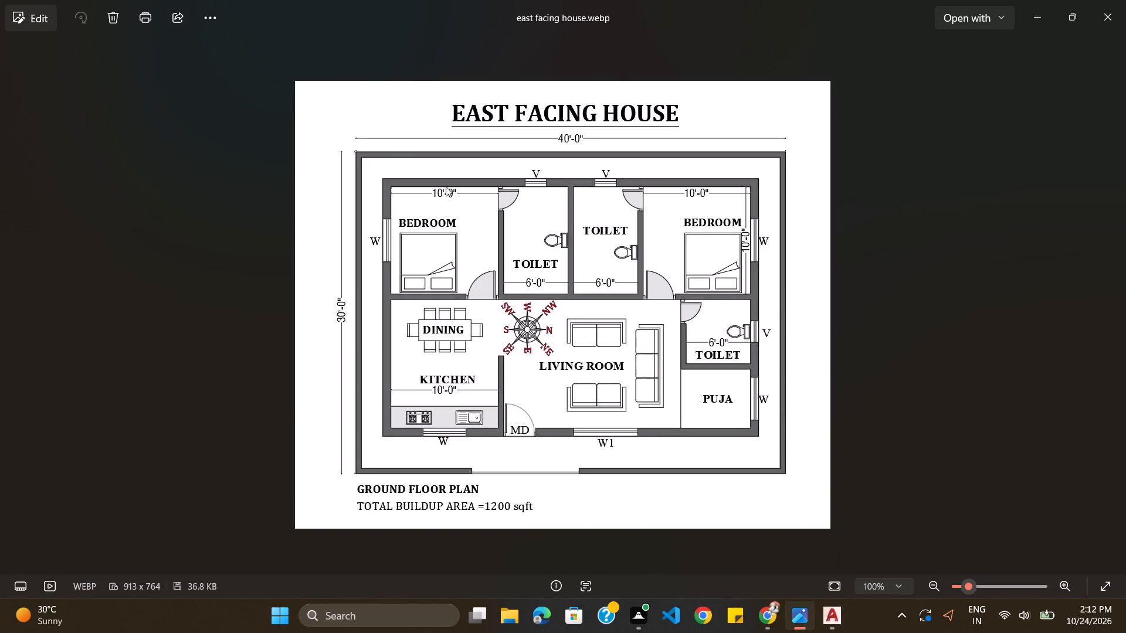
key(alt+Tab)
key(alt+Tab)
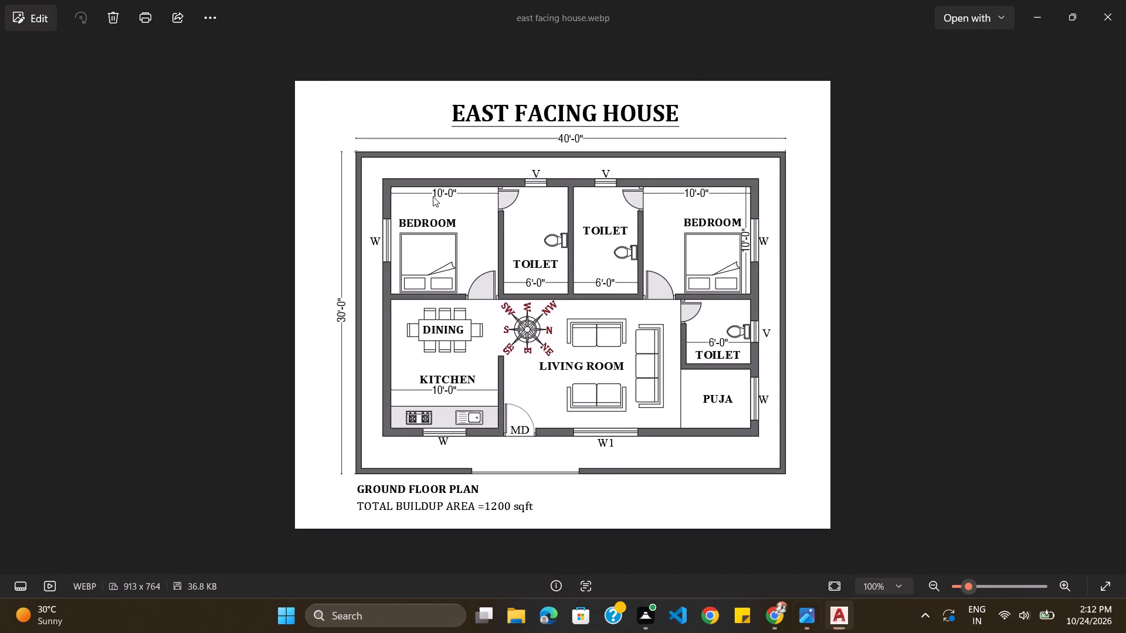
key(alt+Tab)
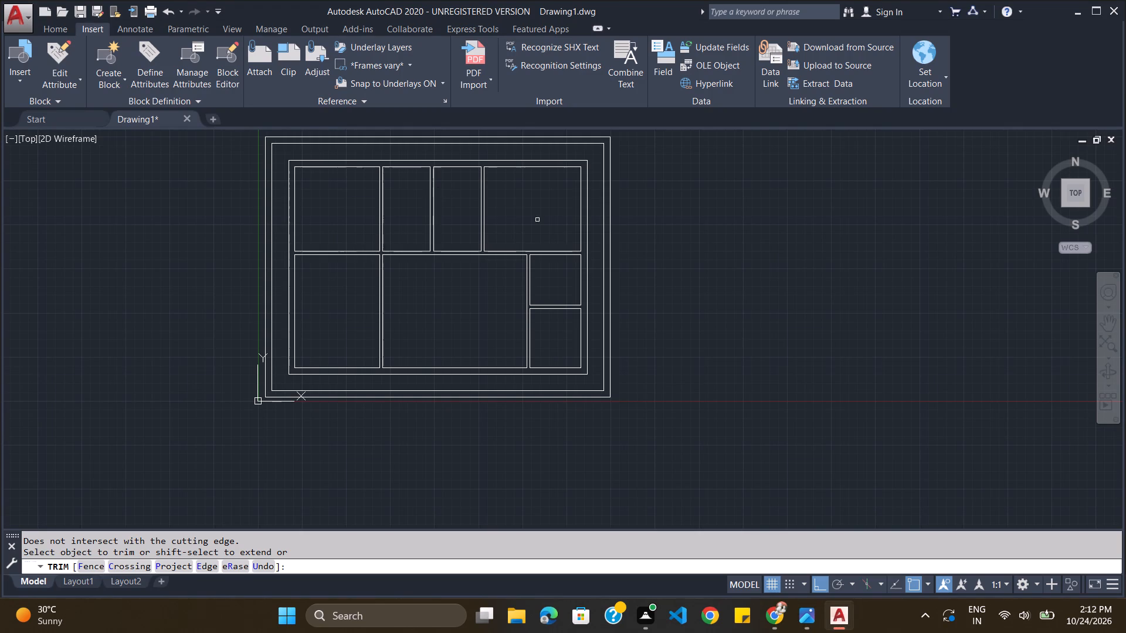
key(alt+Tab)
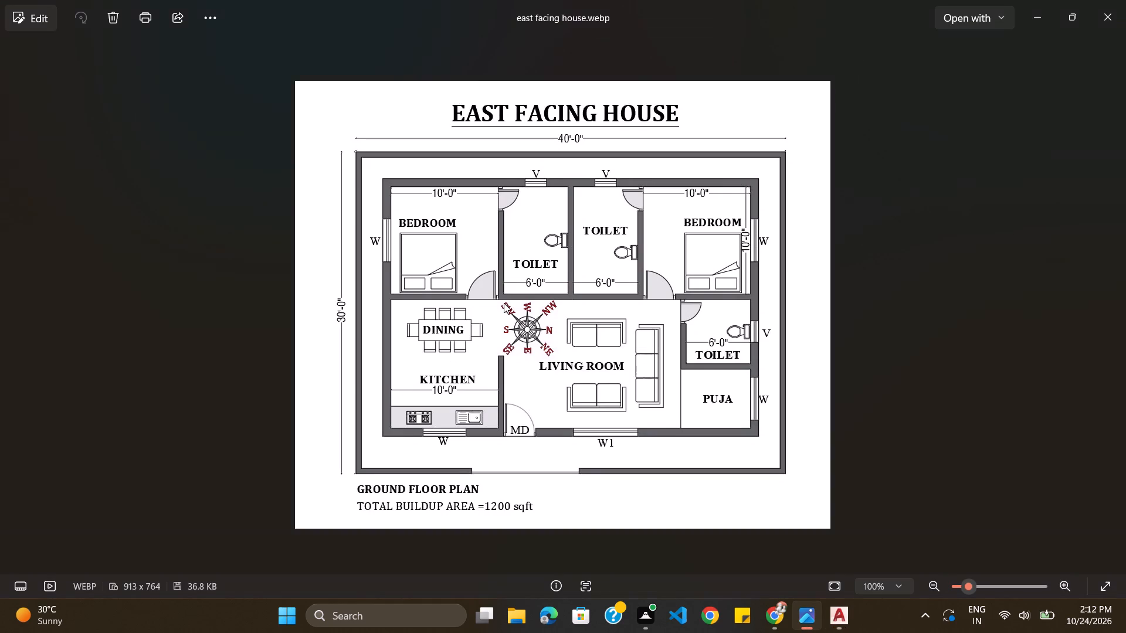
key(alt+Tab)
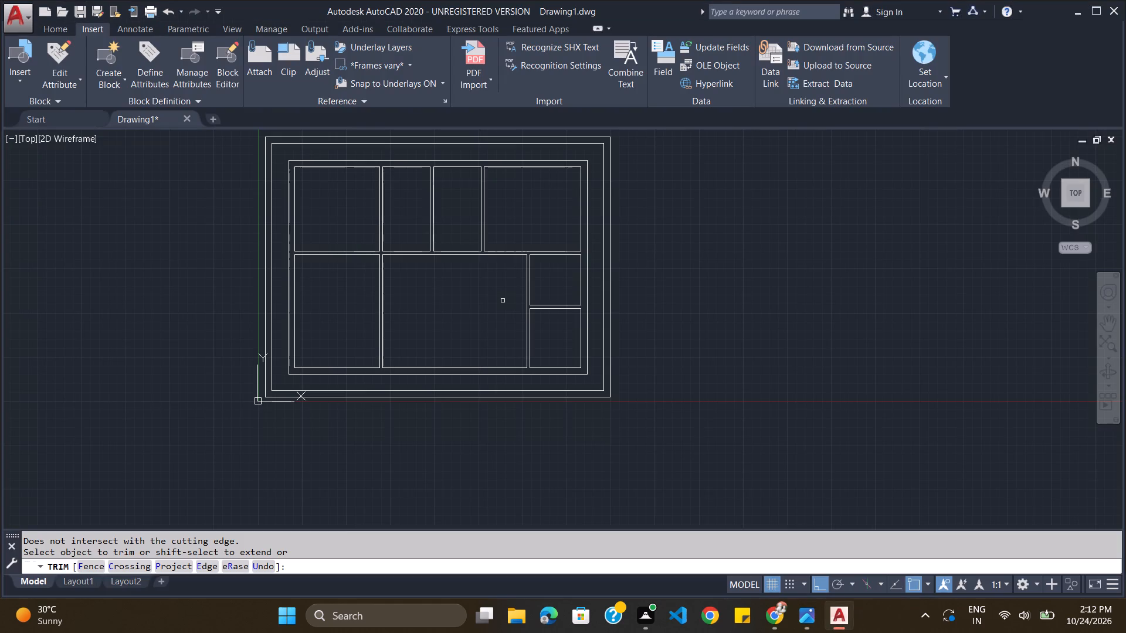
key(alt+Tab)
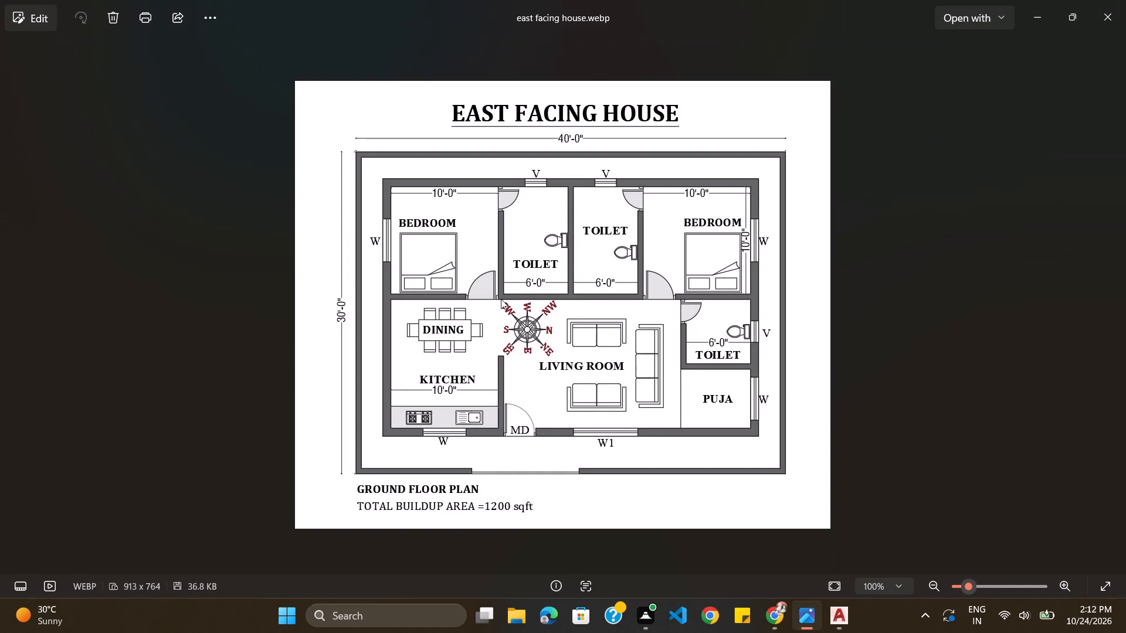
key(alt+Tab)
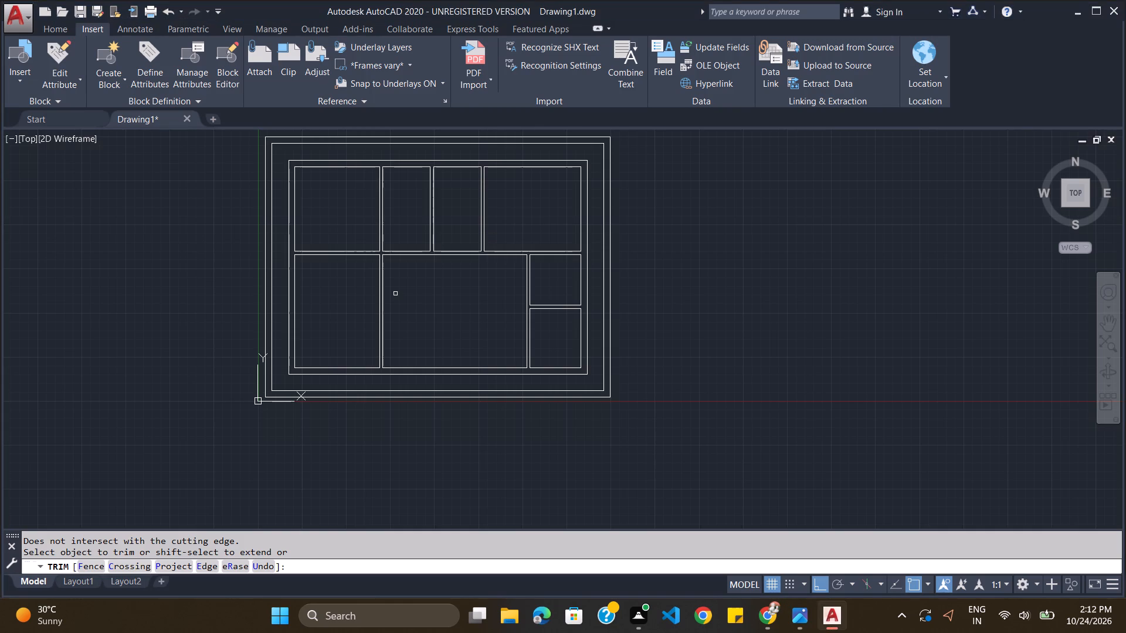
key(alt+Tab)
key(alt+Tab)
Draw a wide freehand rectangle for the dining table in the upper part of the dining and kitchen room.
scroll(185, 209, up, 2)
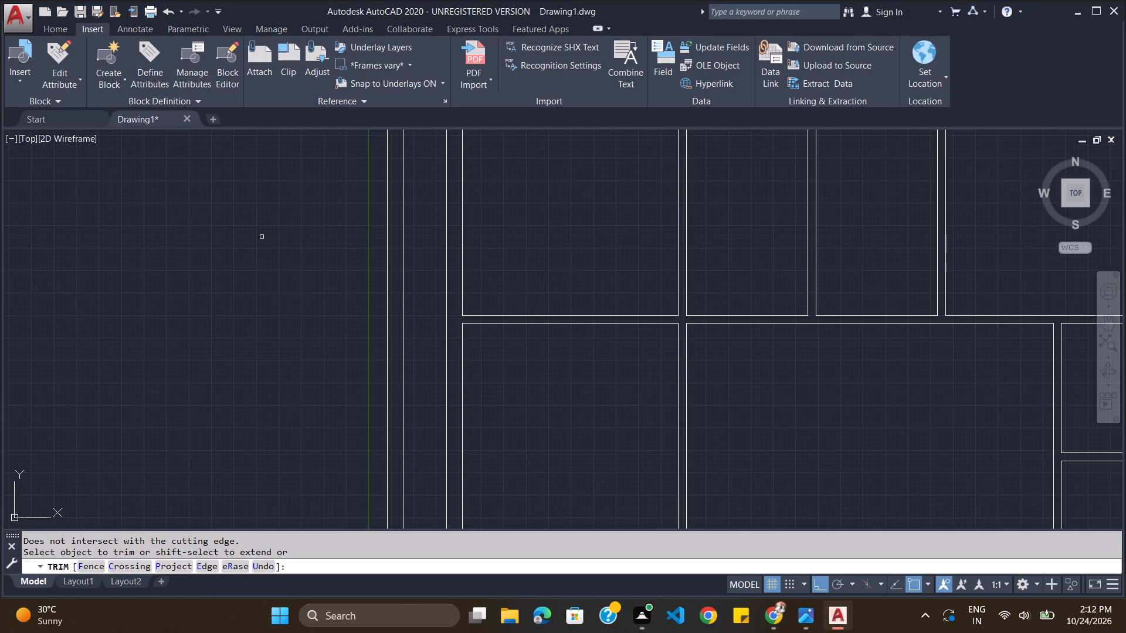
scroll(593, 387, down, 2)
scroll(625, 417, up, 2)
scroll(657, 457, down, 1)
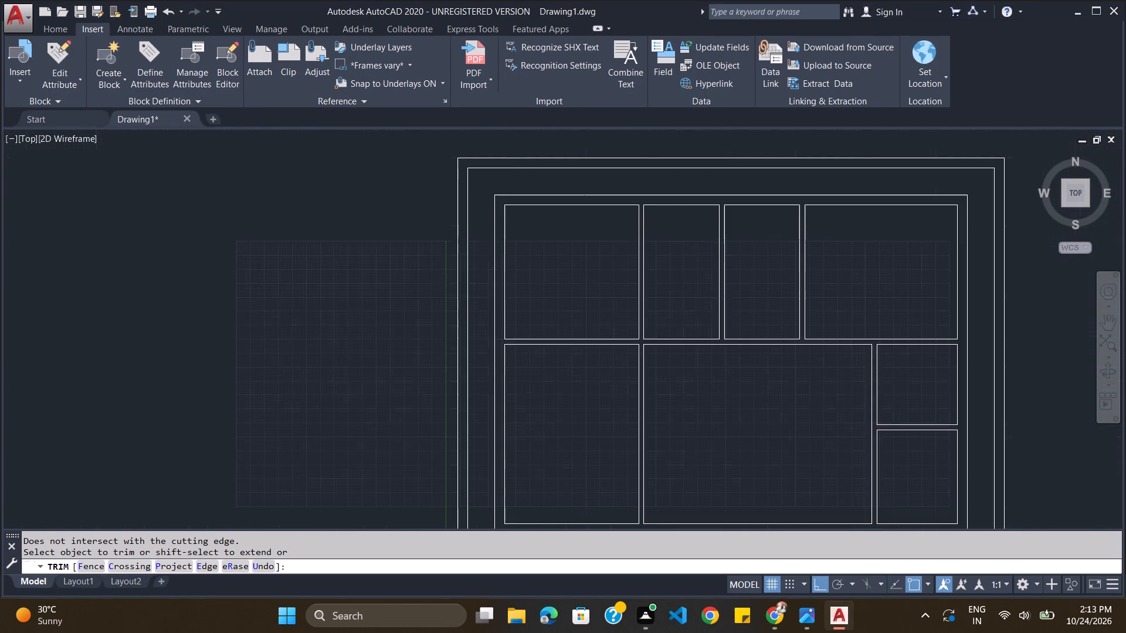
scroll(657, 457, down, 1)
scroll(646, 516, up, 2)
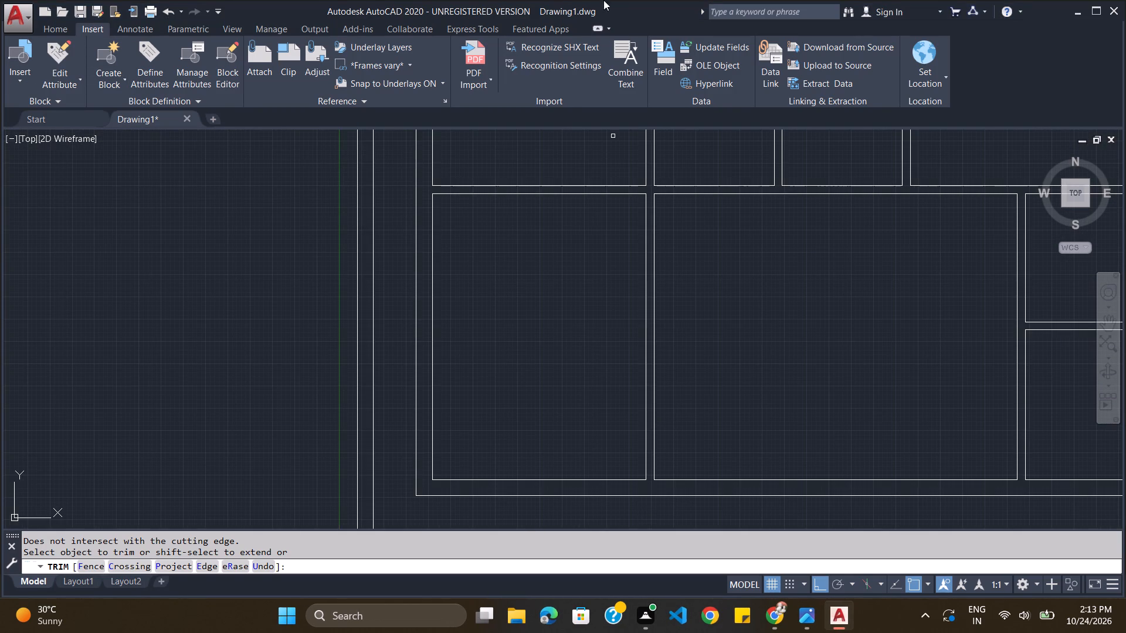
click(43, 24)
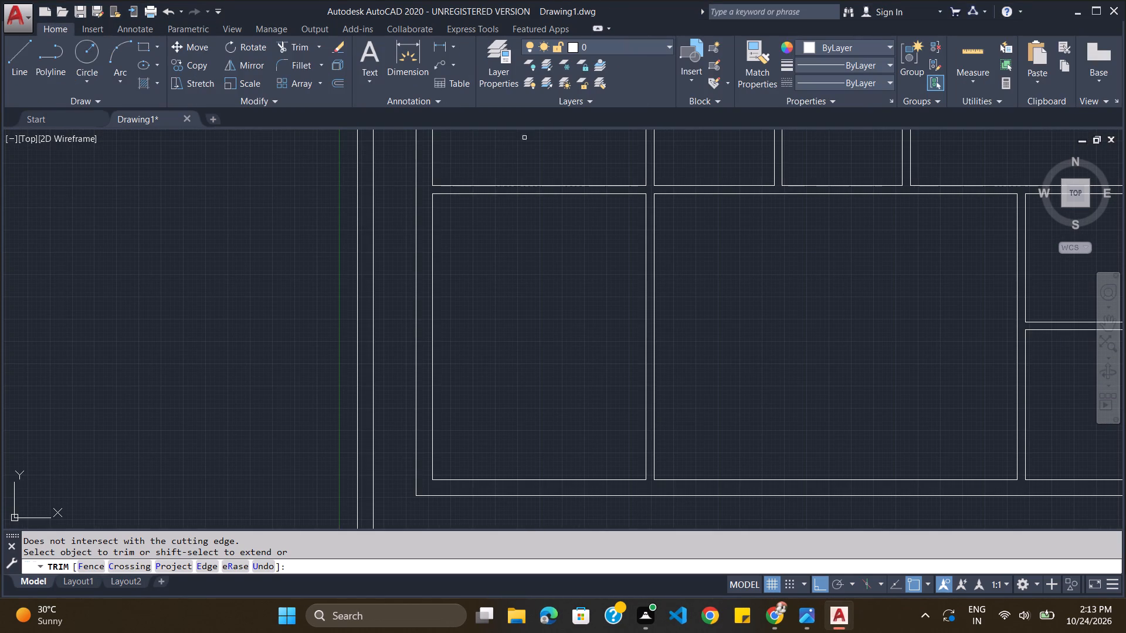
click(149, 47)
scroll(454, 233, up, 1)
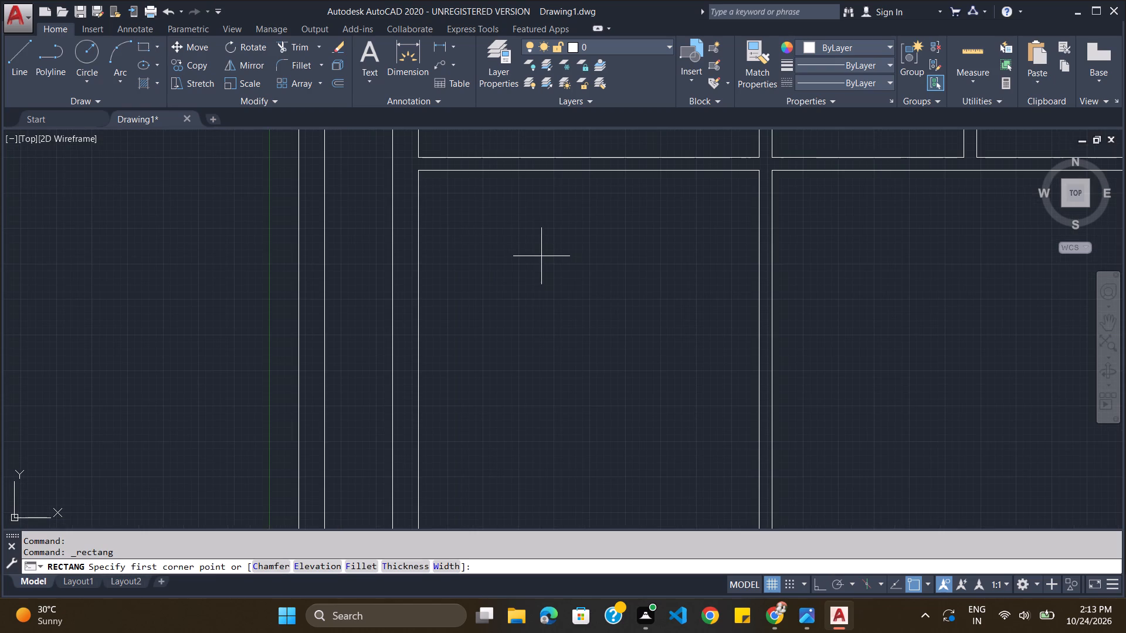
click(527, 255)
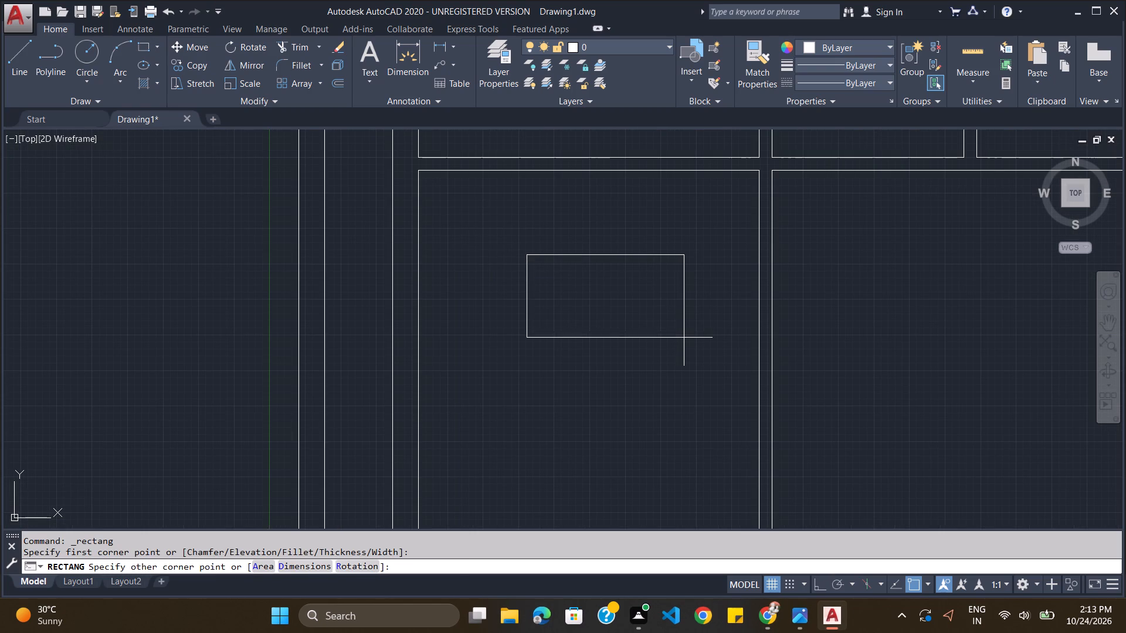
click(683, 321)
With object snap off, draw a small upright rectangle for a dining chair just below the dining table, following the reference image.
key(alt+Tab)
key(alt+Tab)
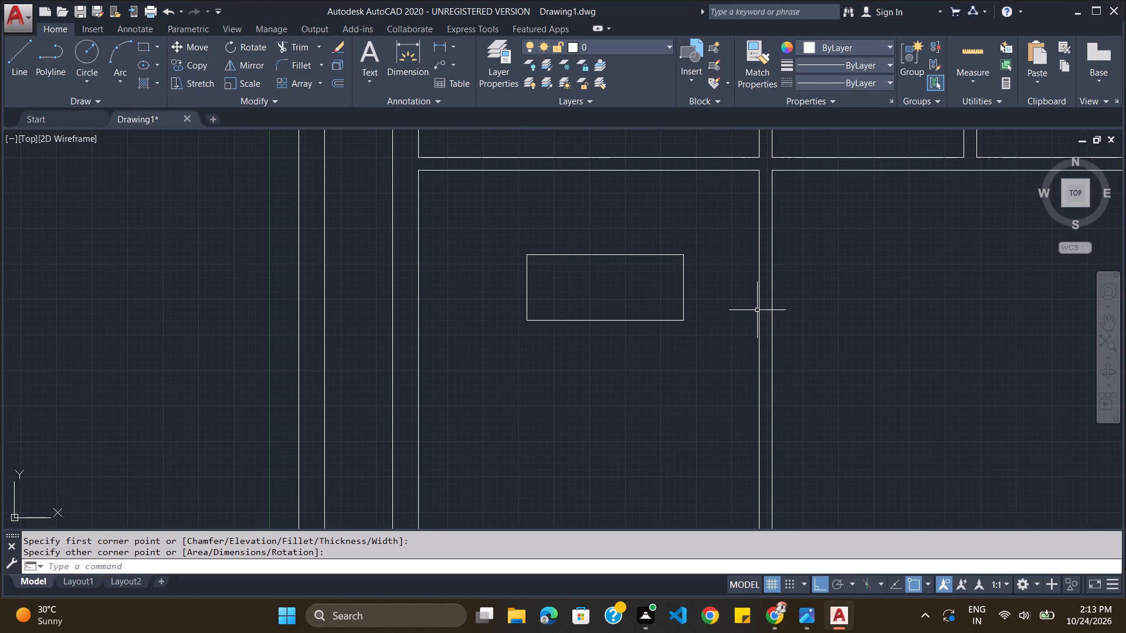
scroll(693, 227, down, 1)
scroll(724, 294, up, 1)
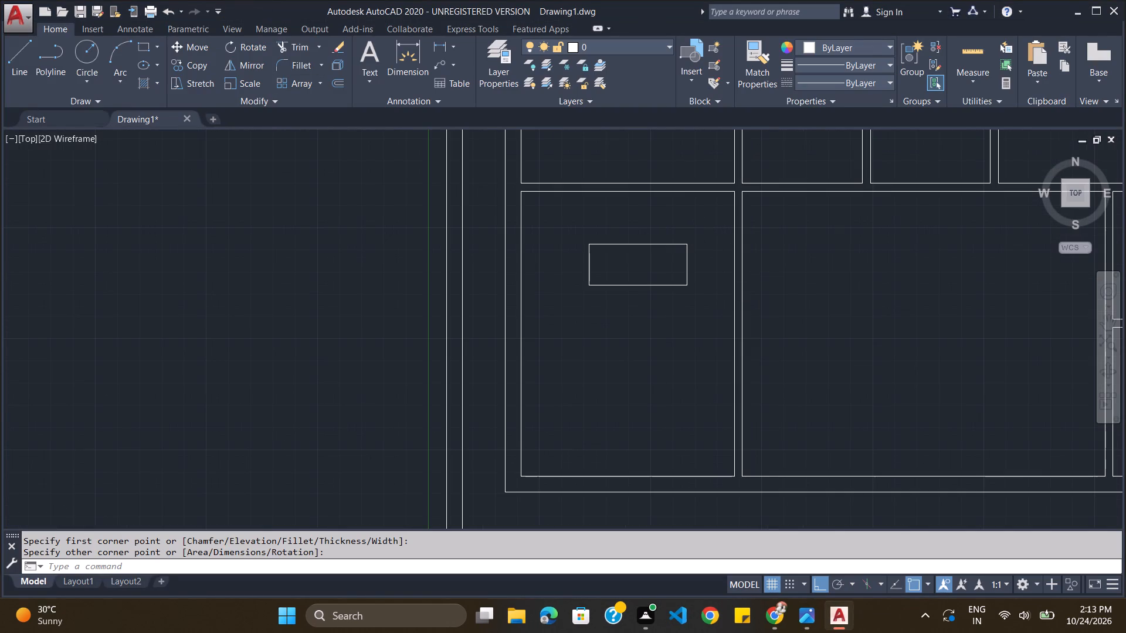
key(alt+Tab)
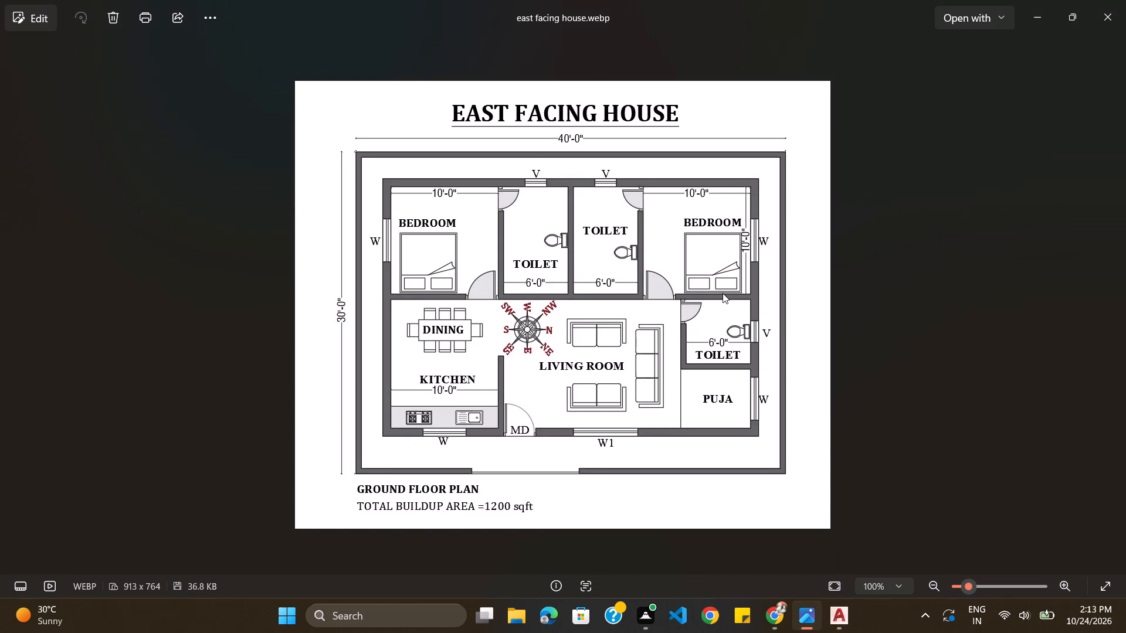
key(alt+Tab)
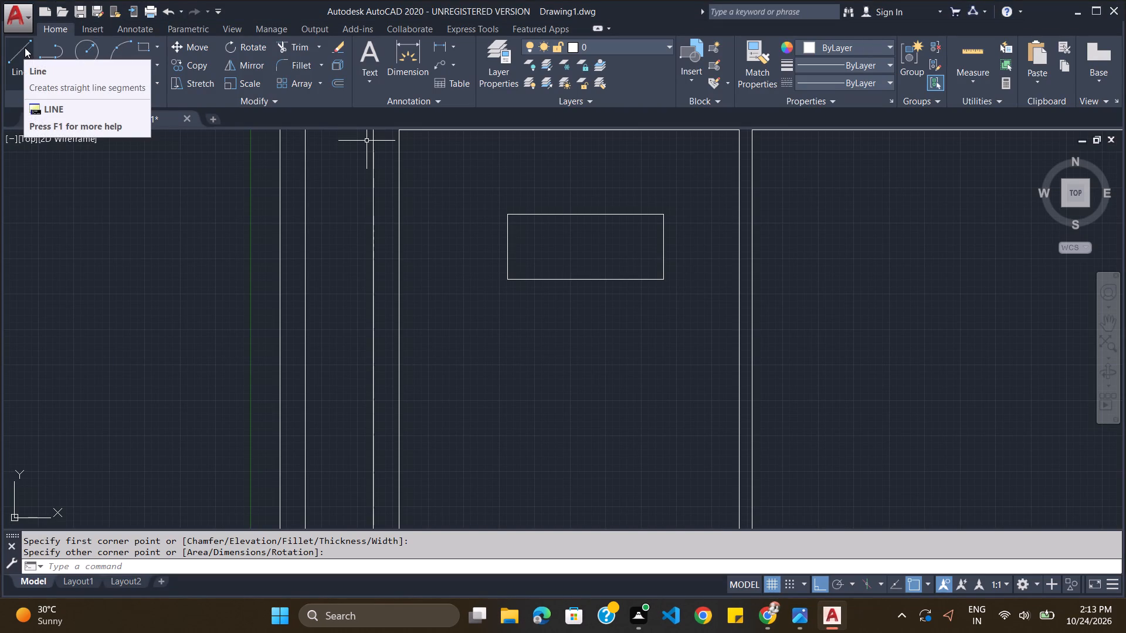
click(138, 46)
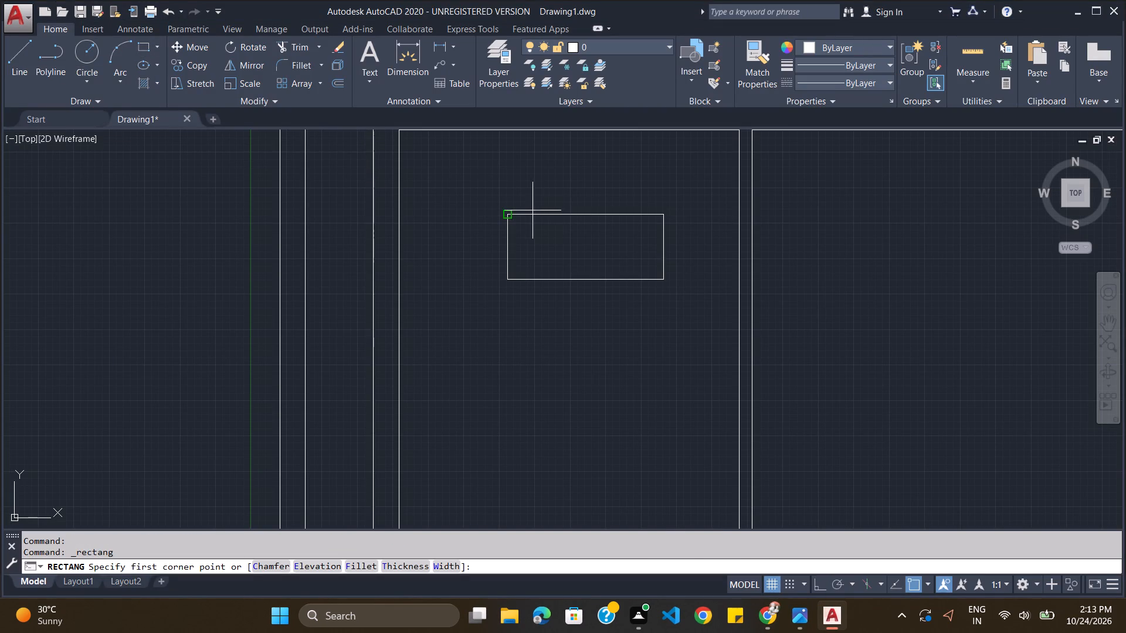
key(alt+Tab)
key(alt+Tab)
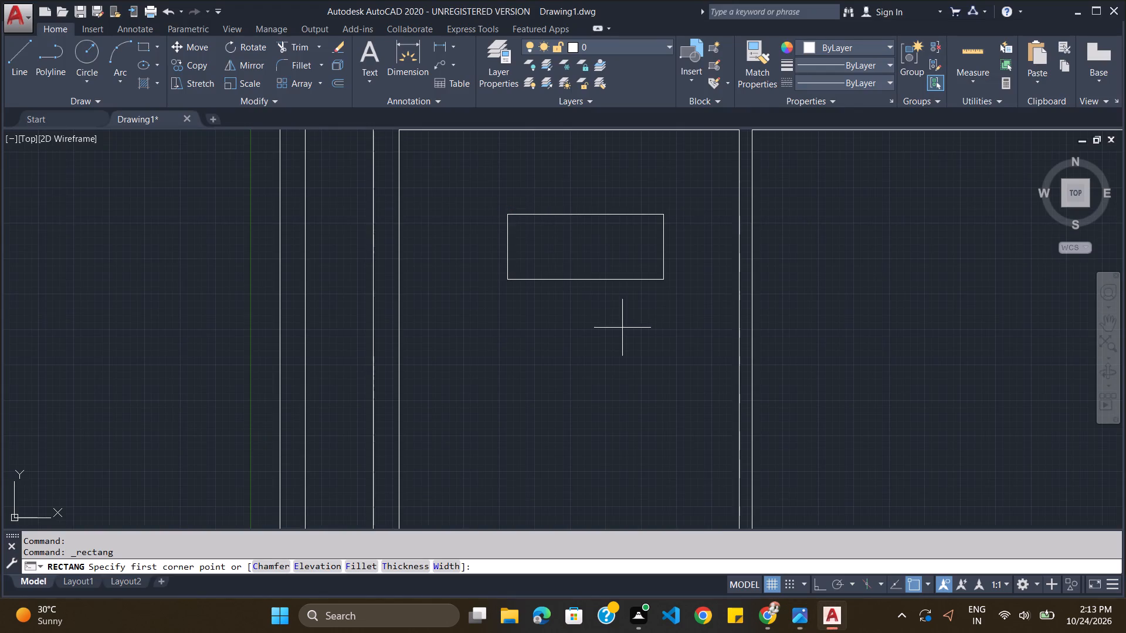
click(915, 581)
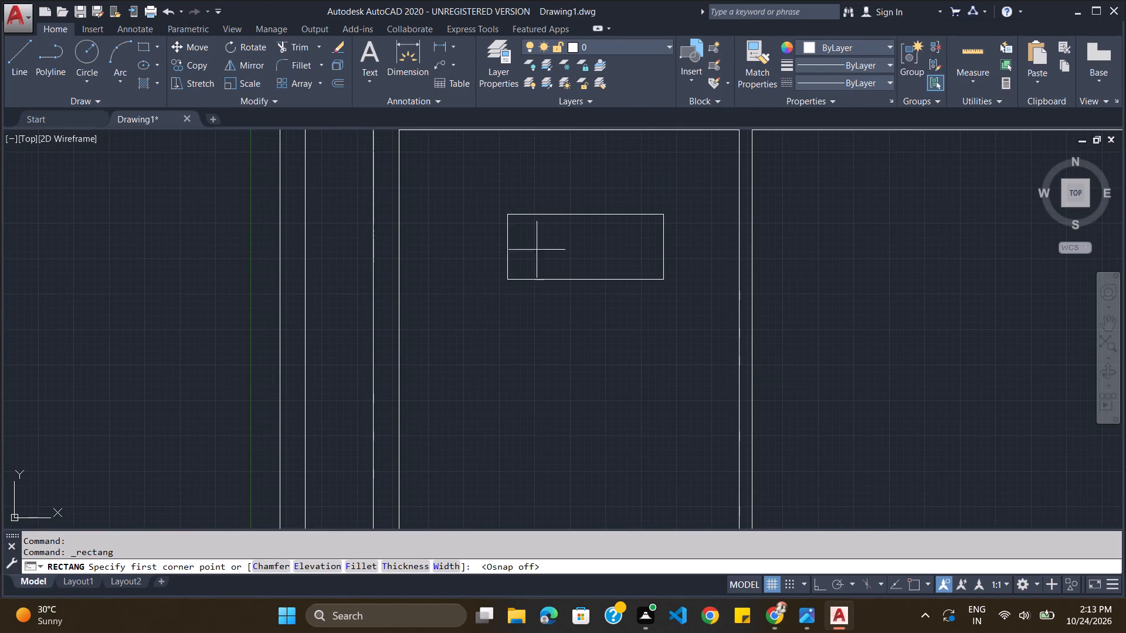
click(571, 355)
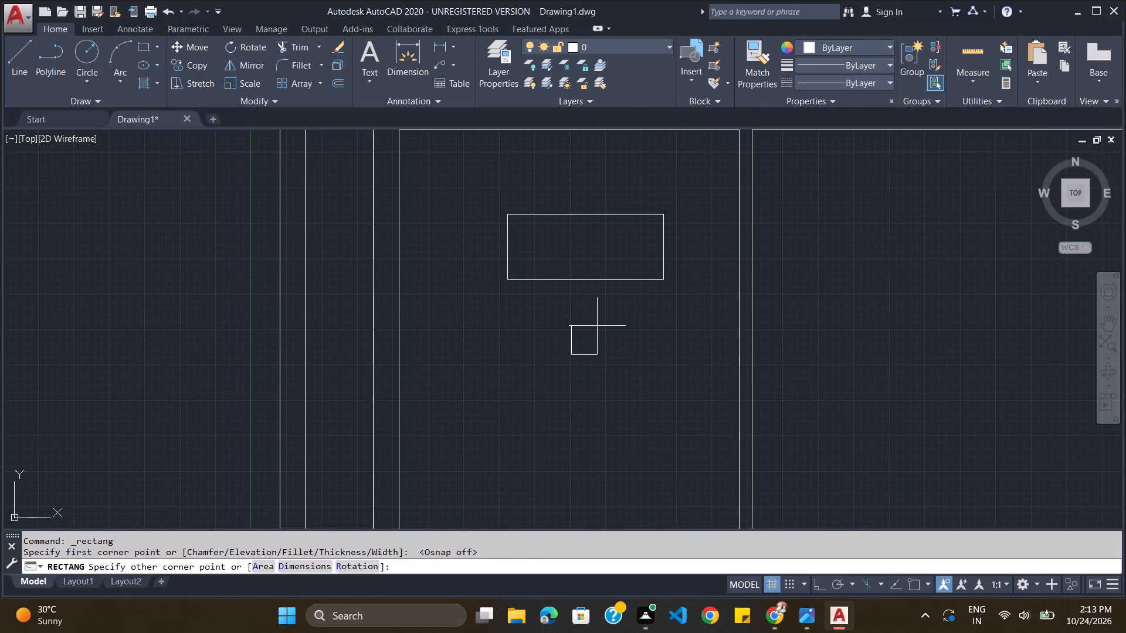
click(596, 325)
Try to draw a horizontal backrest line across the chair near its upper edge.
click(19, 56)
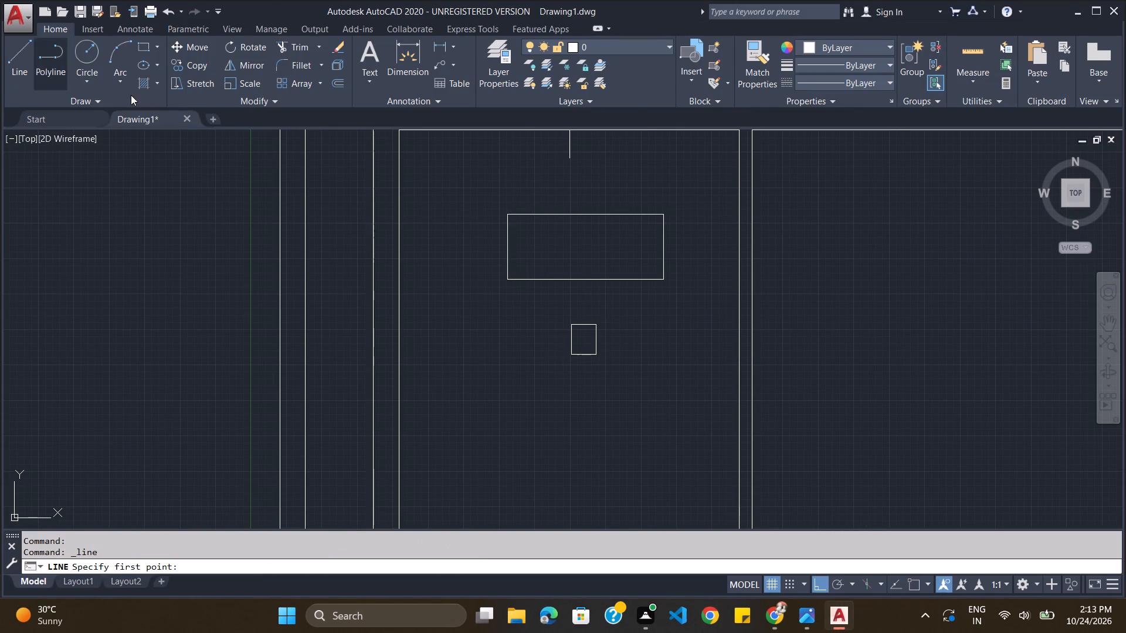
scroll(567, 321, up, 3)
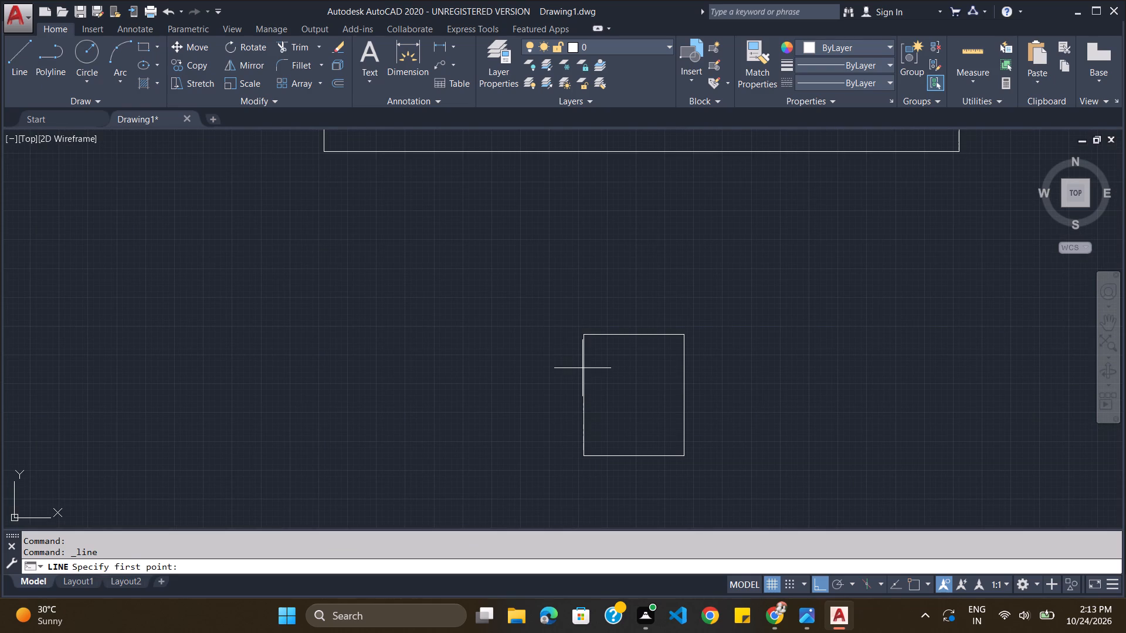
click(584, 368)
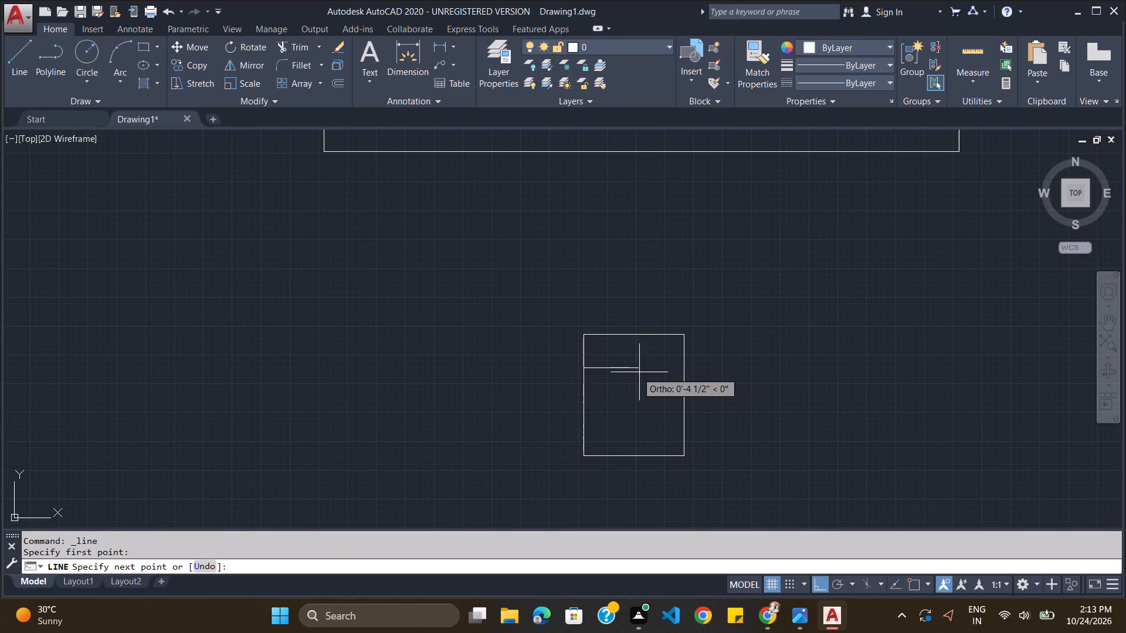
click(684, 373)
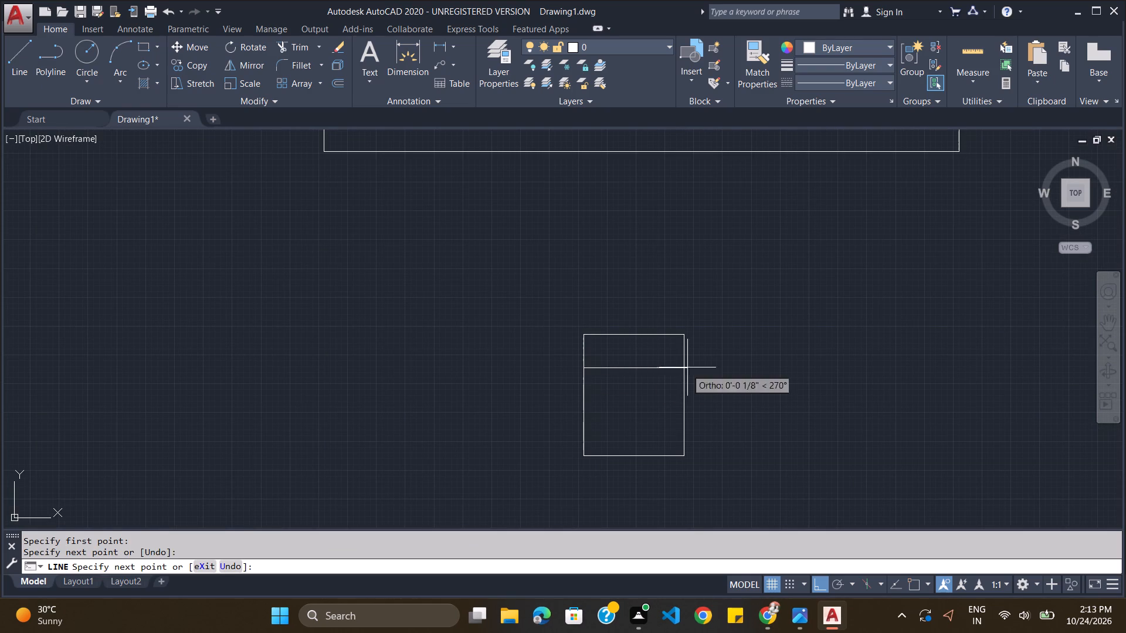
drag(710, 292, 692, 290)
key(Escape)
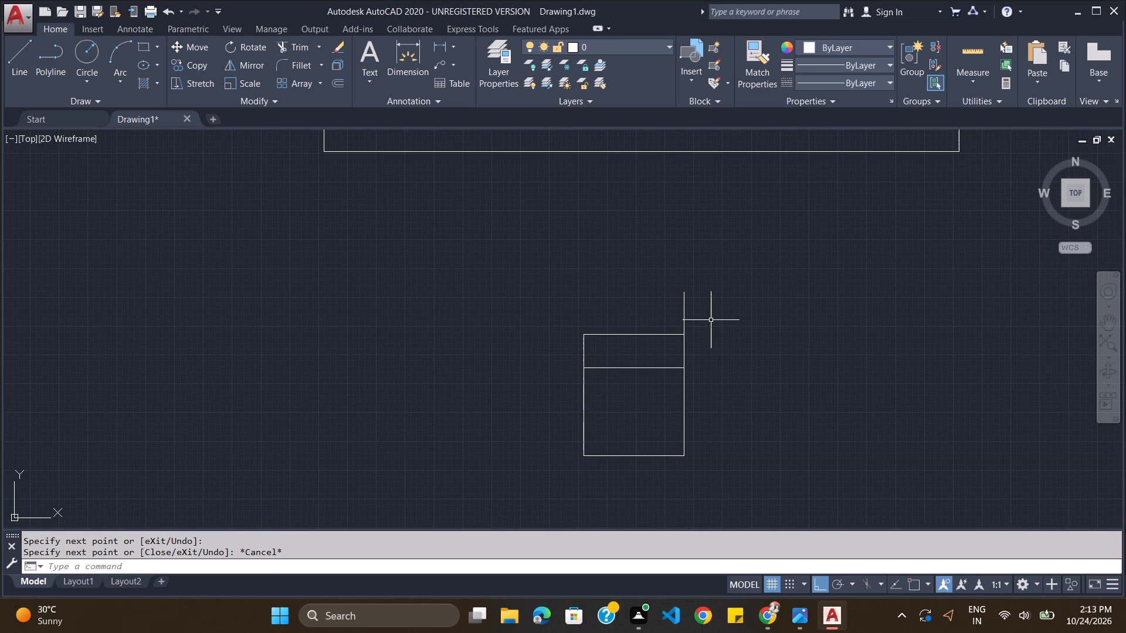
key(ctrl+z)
Draw a horizontal backrest line about 0'-8 5/8" long across the chair's full width, slightly below its upper edge.
scroll(601, 321, up, 5)
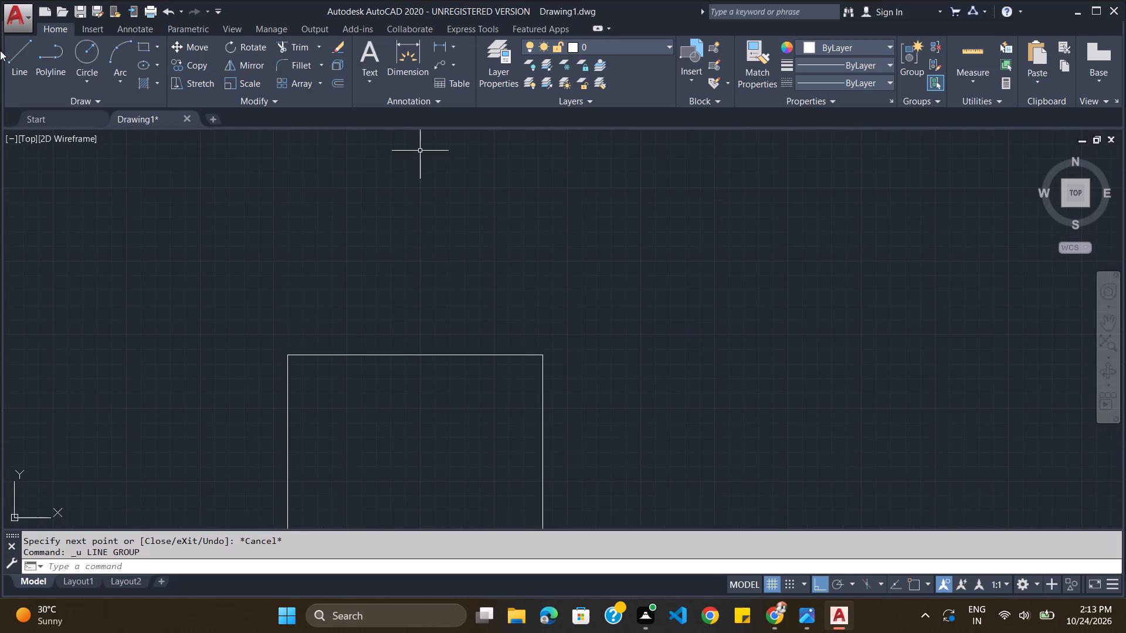
click(28, 53)
scroll(163, 139, down, 5)
scroll(247, 220, up, 2)
scroll(169, 176, down, 3)
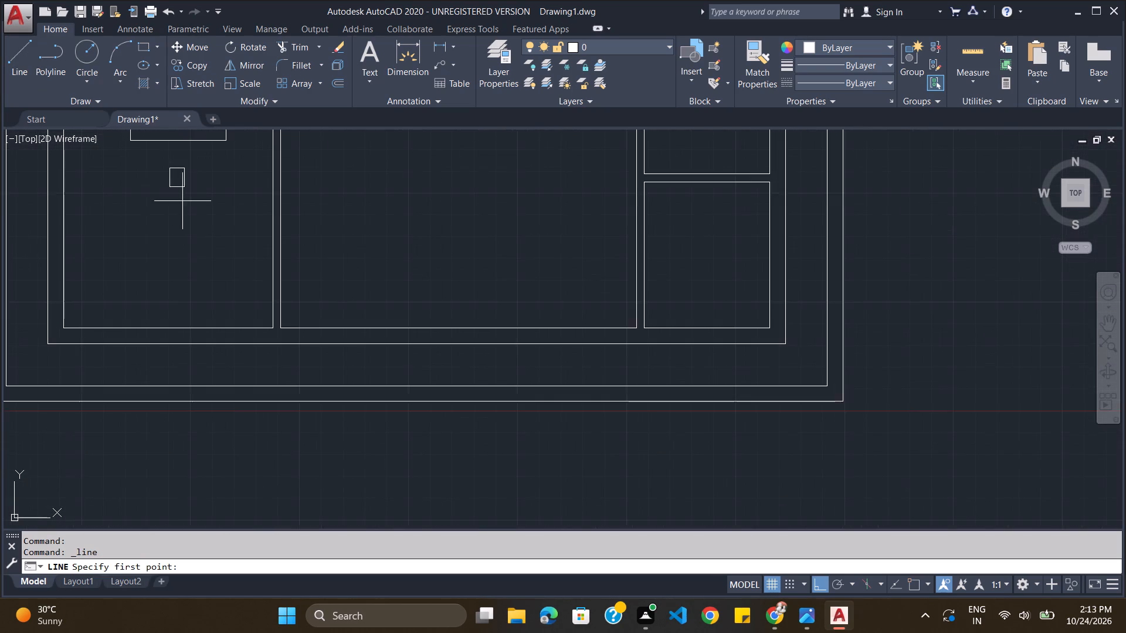
scroll(140, 177, up, 4)
scroll(306, 205, down, 3)
scroll(303, 172, up, 5)
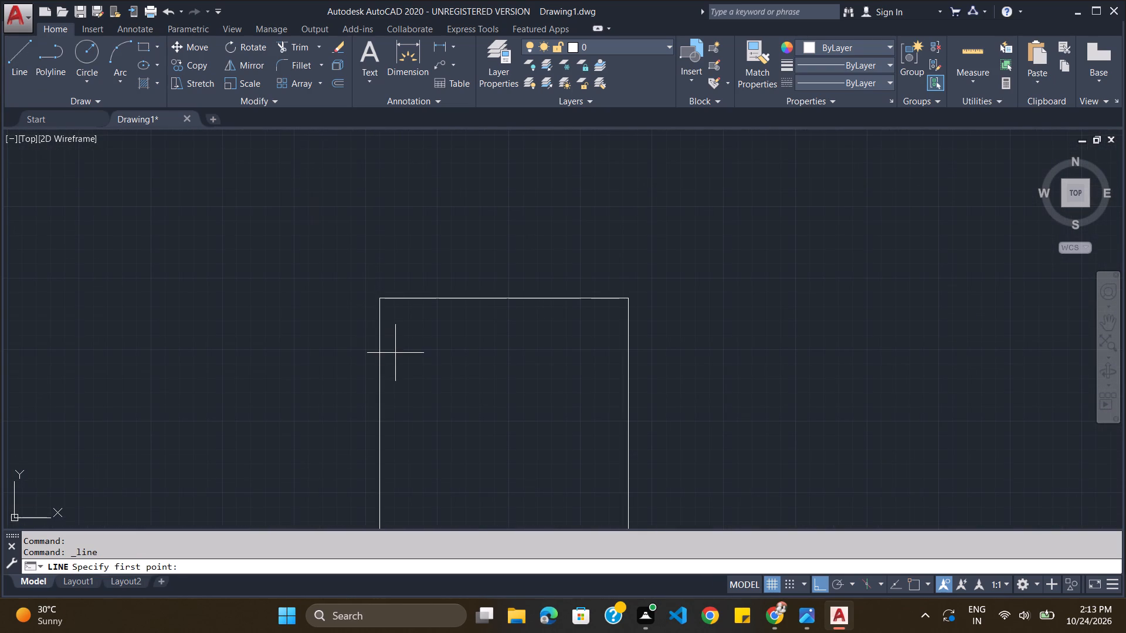
click(379, 380)
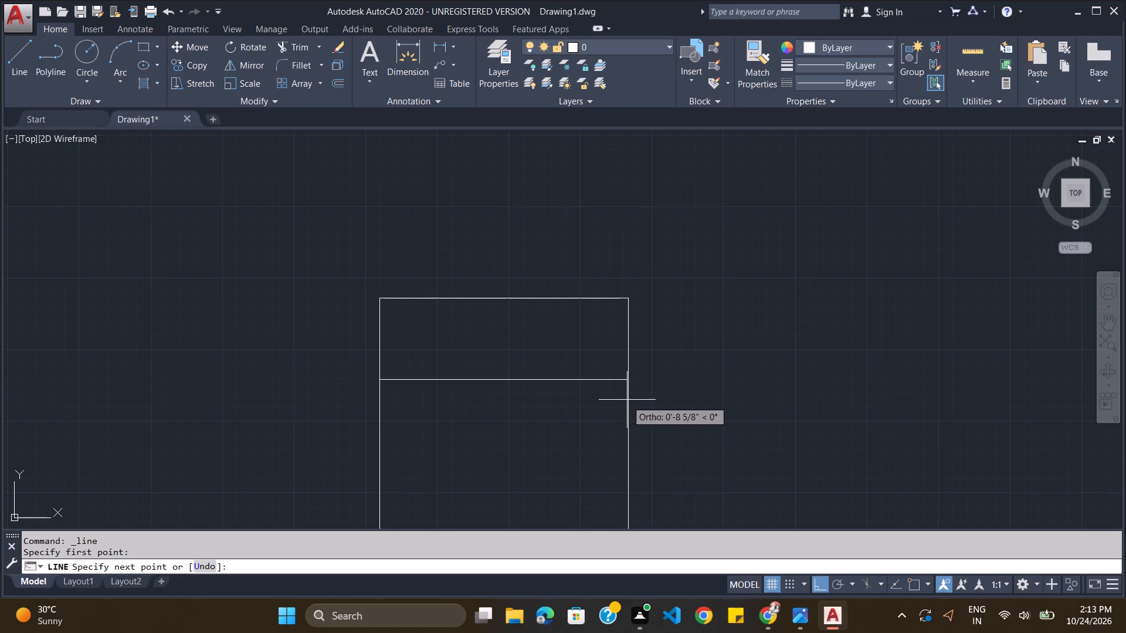
click(628, 400)
scroll(675, 275, down, 4)
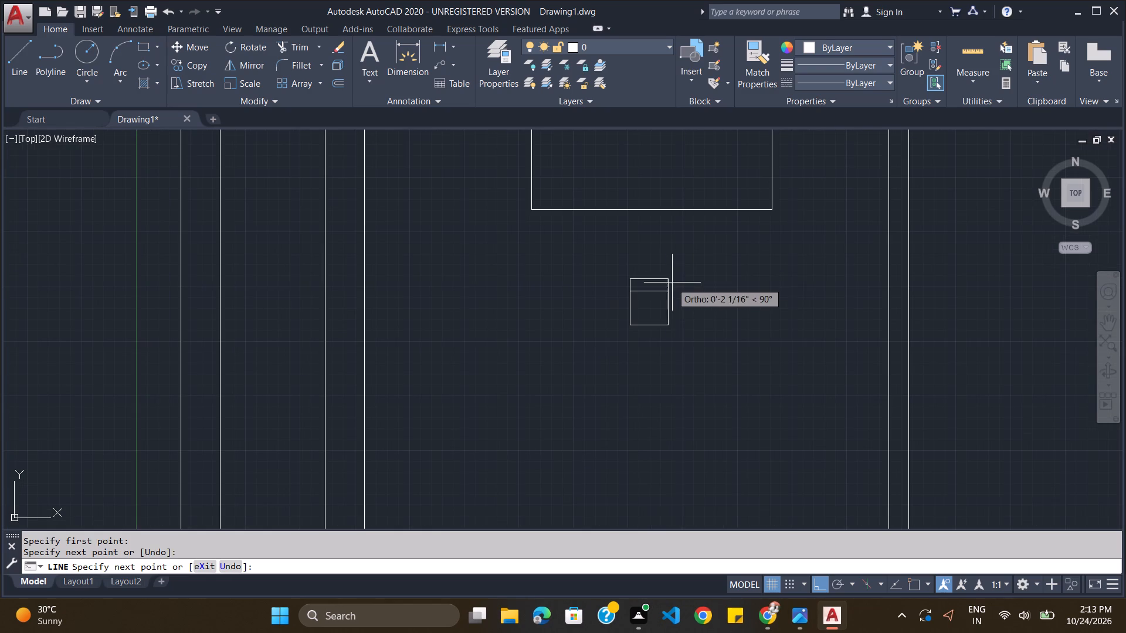
key(Escape)
Copy the chair with its backrest line and paste three spaced copies along the dining table's upper edge, seats touching the table.
drag(713, 245, 663, 252)
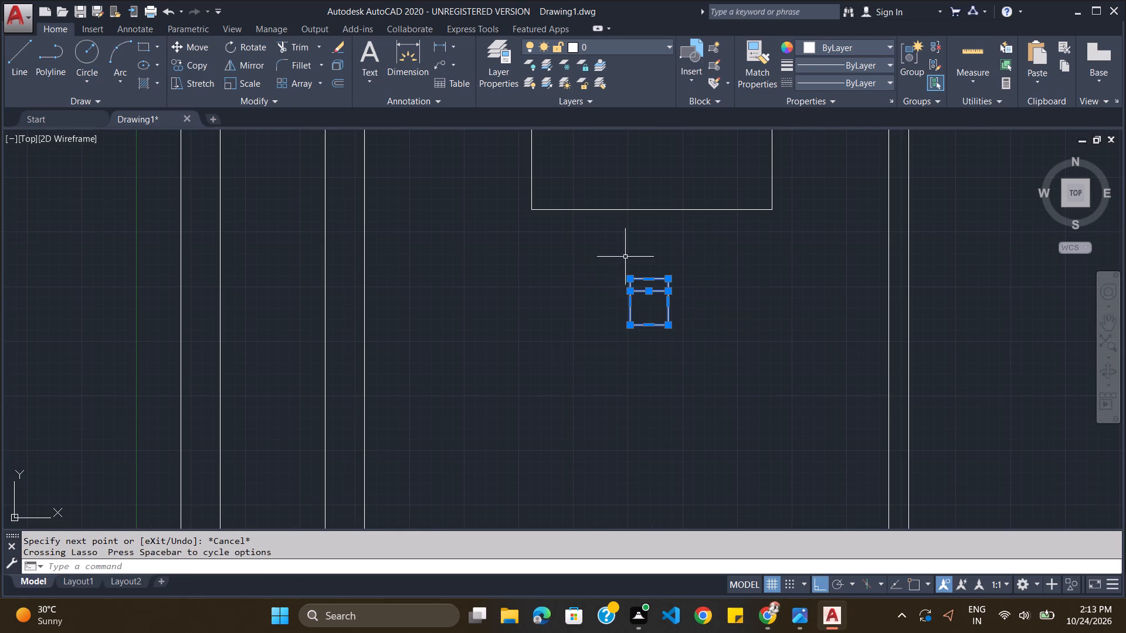
key(ctrl+c)
scroll(555, 256, down, 4)
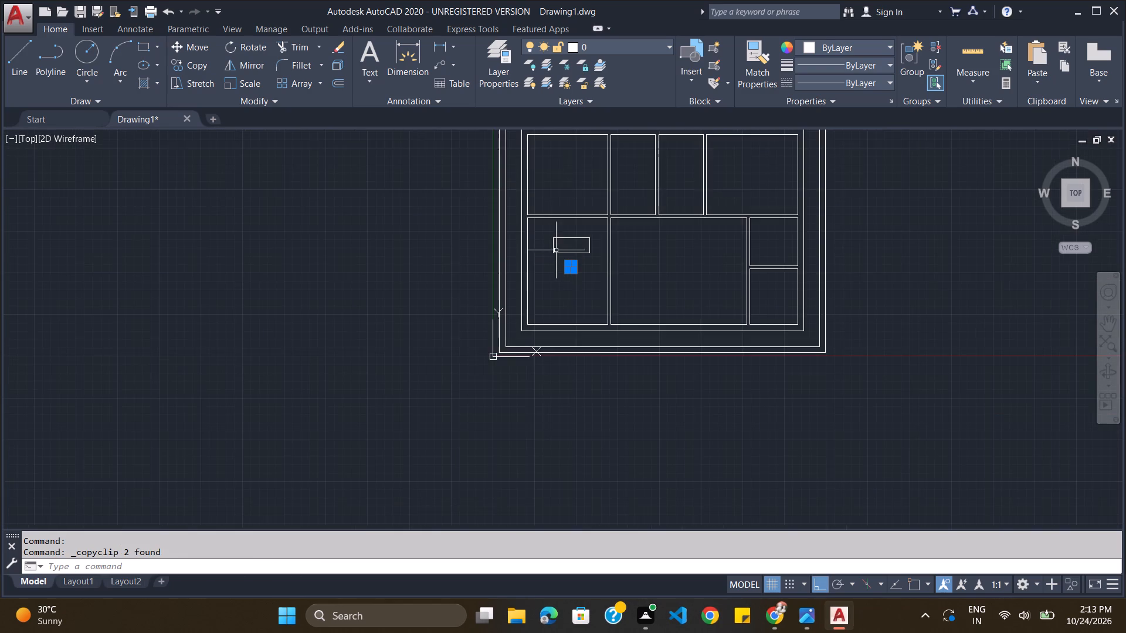
scroll(541, 224, up, 4)
key(ctrl+v)
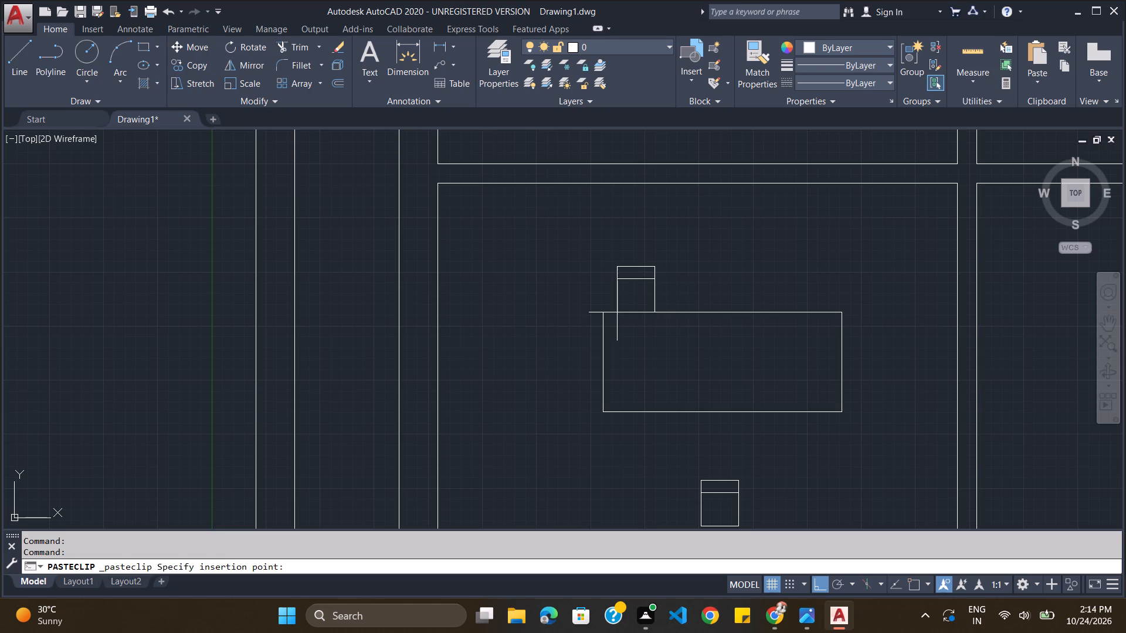
click(617, 312)
key(ctrl+v)
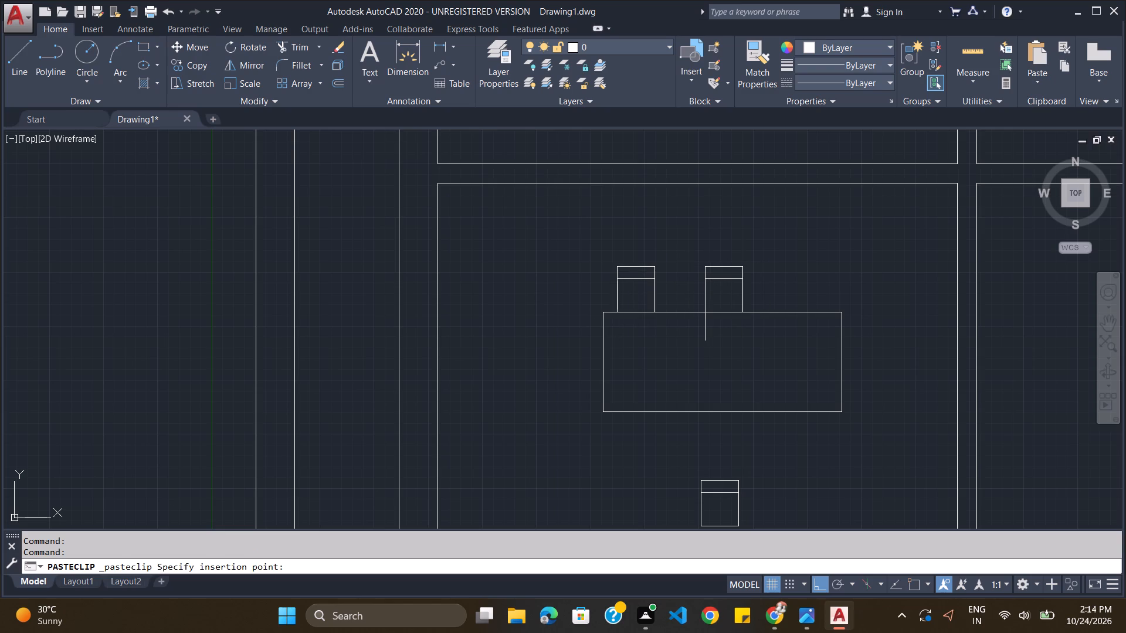
click(705, 312)
key(ctrl+v)
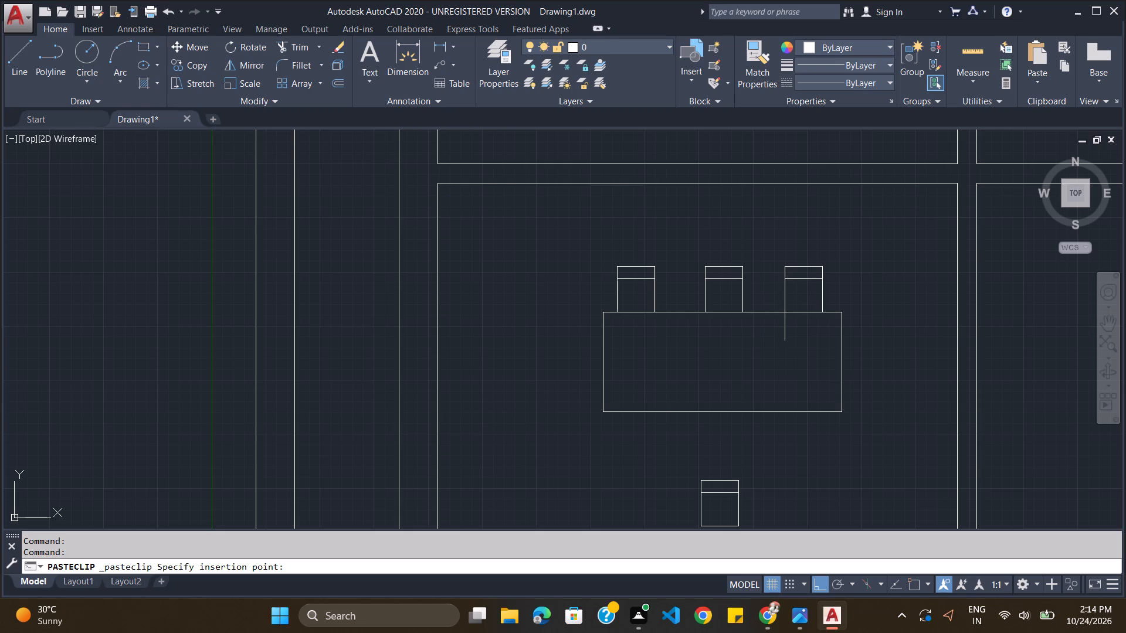
click(784, 312)
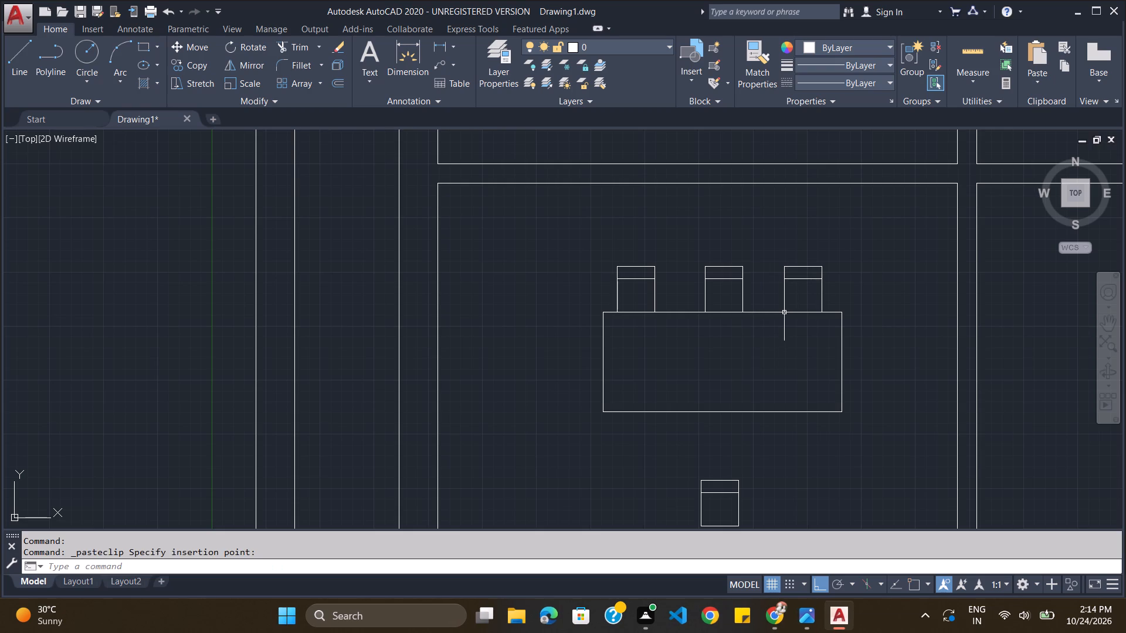
Rotate the original chair below the table 180° about its lower-right corner so its backrest faces down.
scroll(803, 235, down, 1)
scroll(866, 320, up, 1)
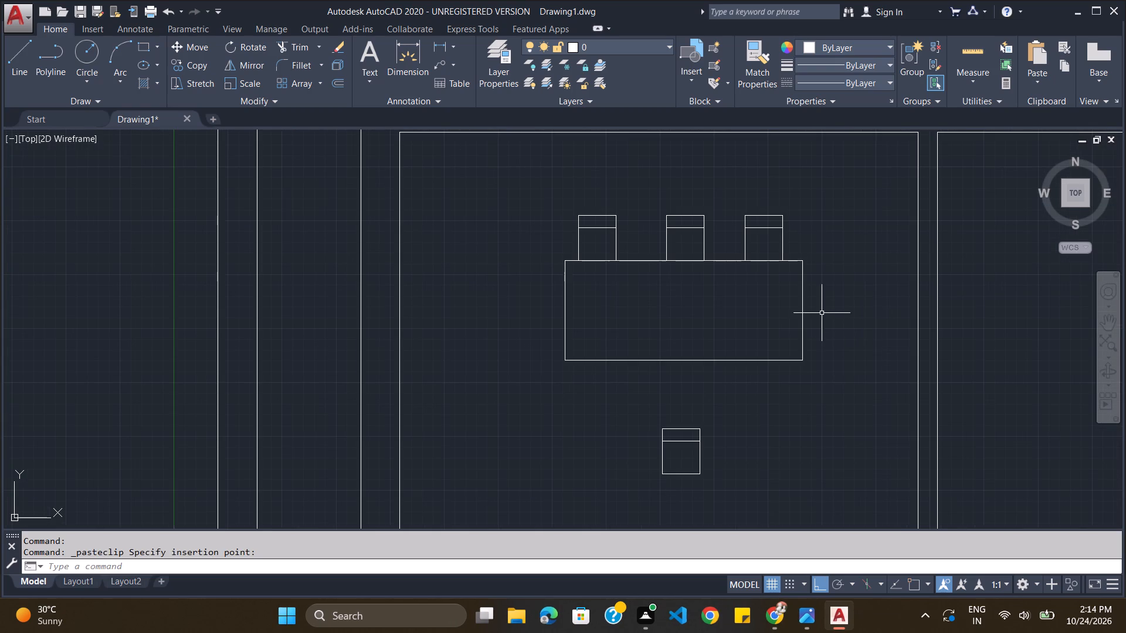
drag(703, 404, 730, 441)
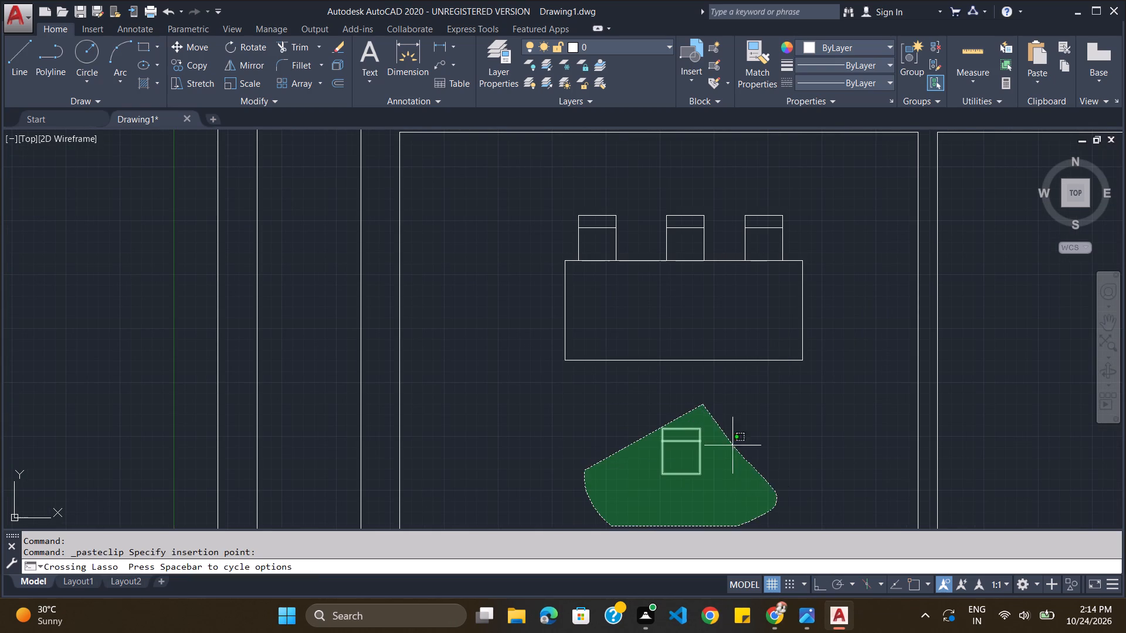
drag(730, 441, 723, 430)
text(ro)
key(Return)
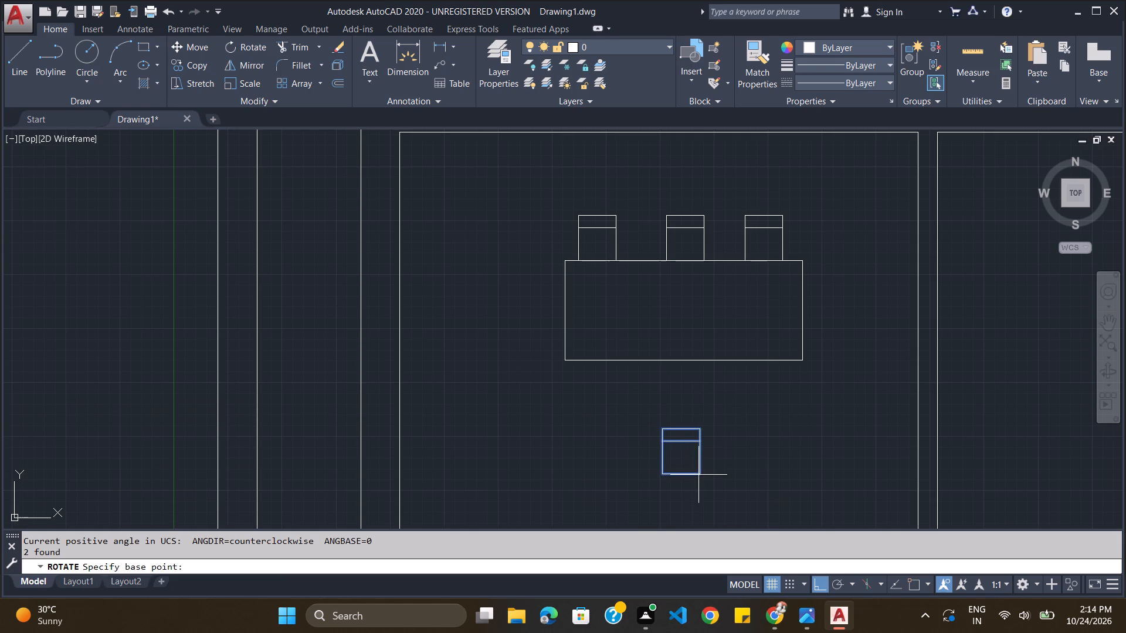
click(700, 473)
click(683, 480)
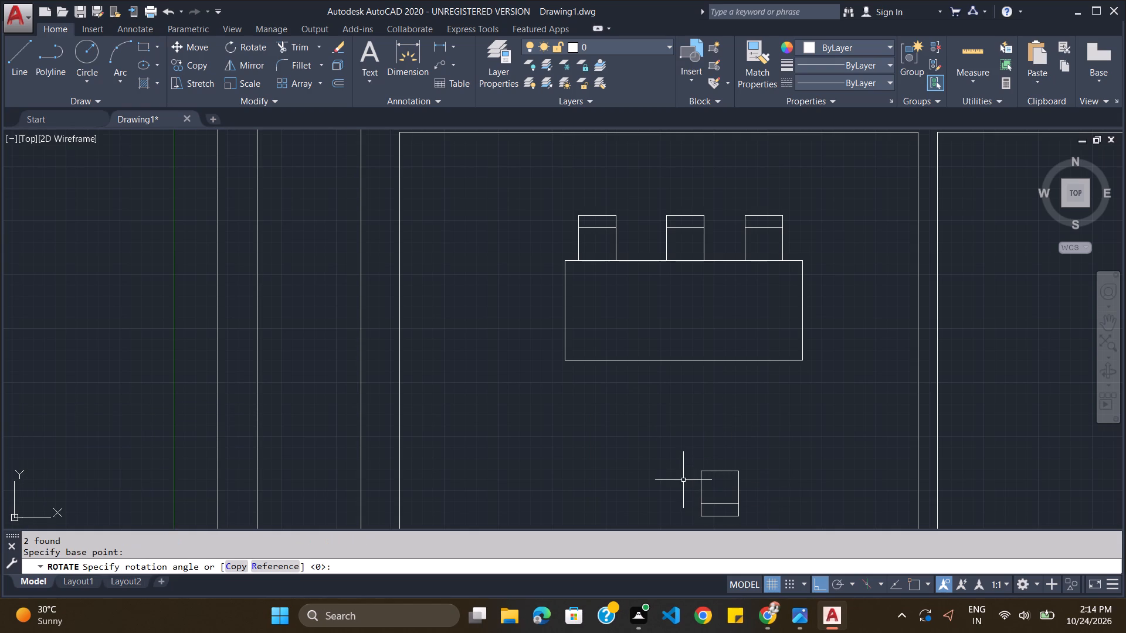
Copy the rotated chair and paste three spaced copies along the table's lower edge, aligned with the chairs above.
drag(761, 458, 751, 450)
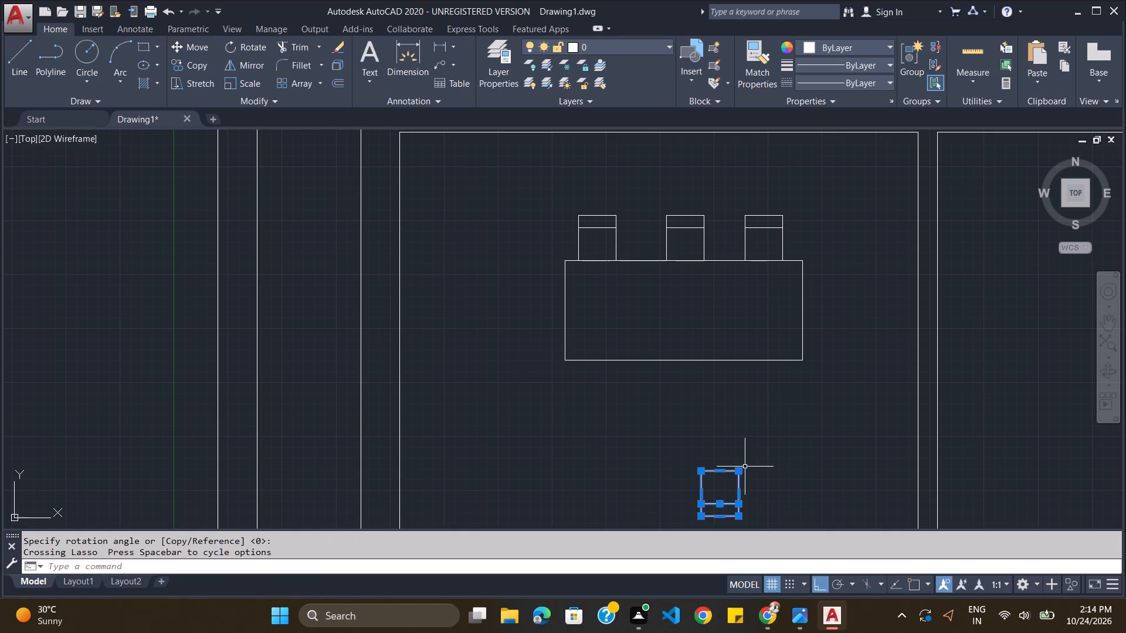
key(ctrl+c)
key(ctrl+v)
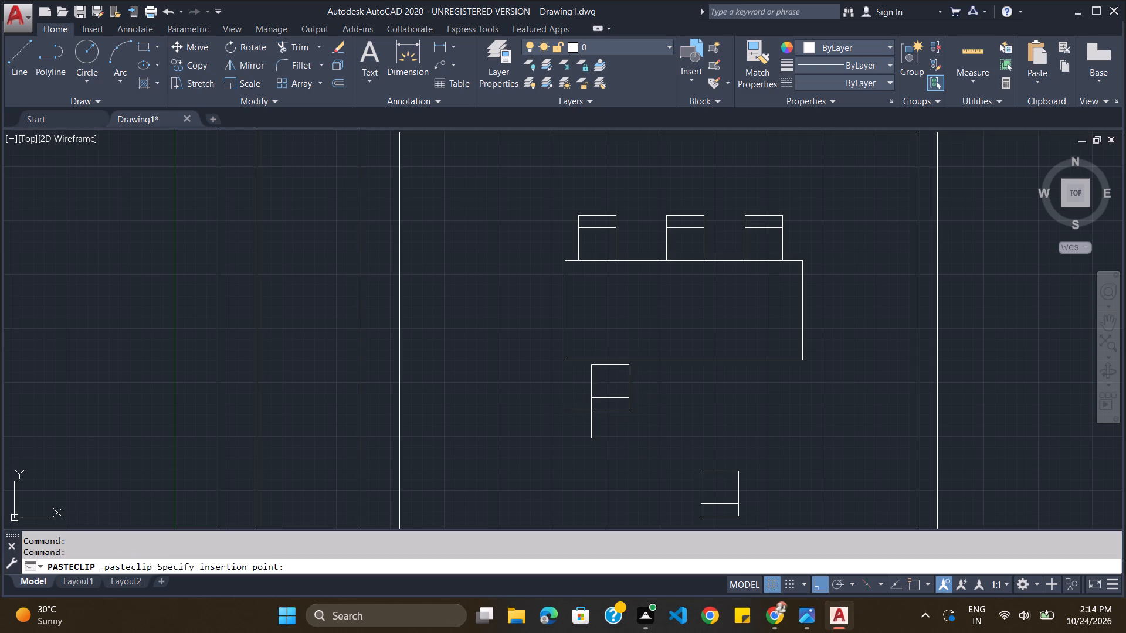
click(580, 406)
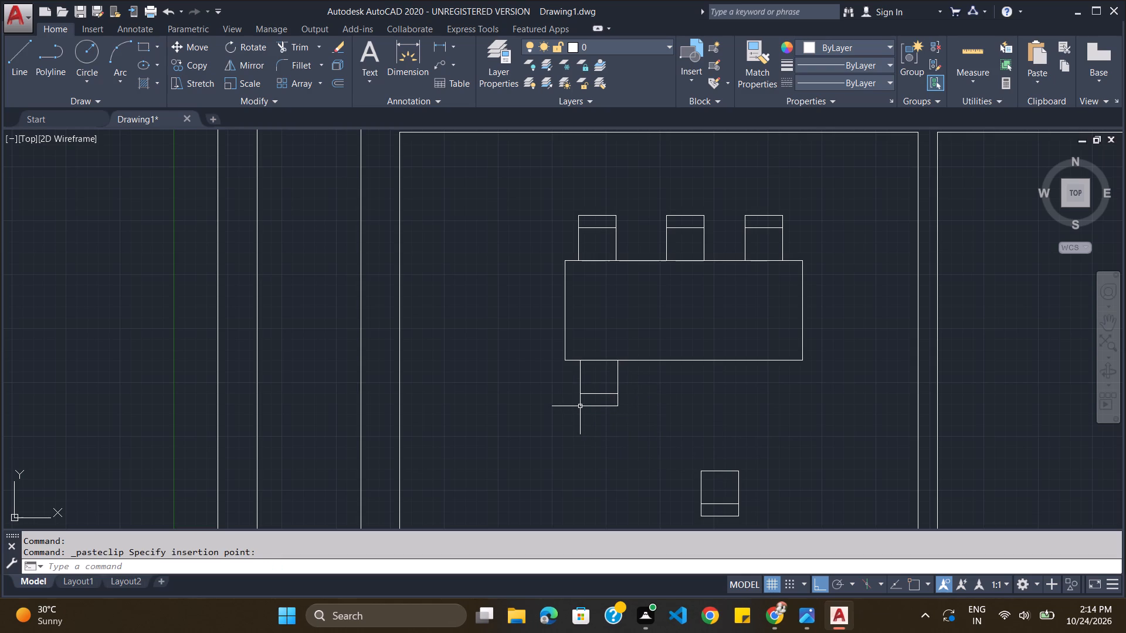
key(ctrl+v)
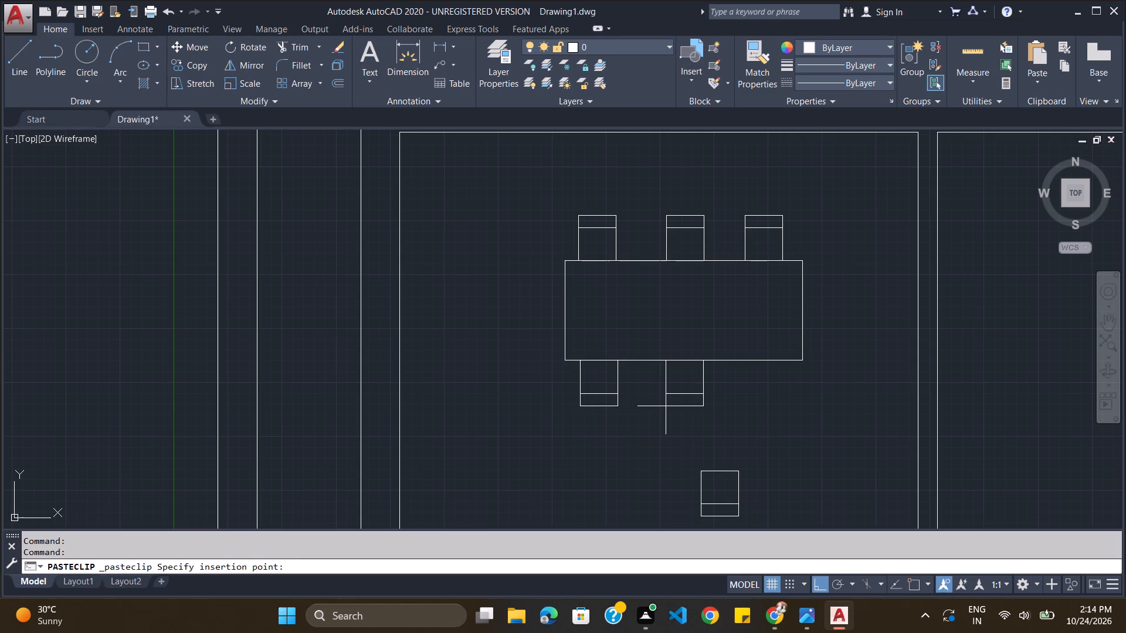
click(666, 406)
key(ctrl+v)
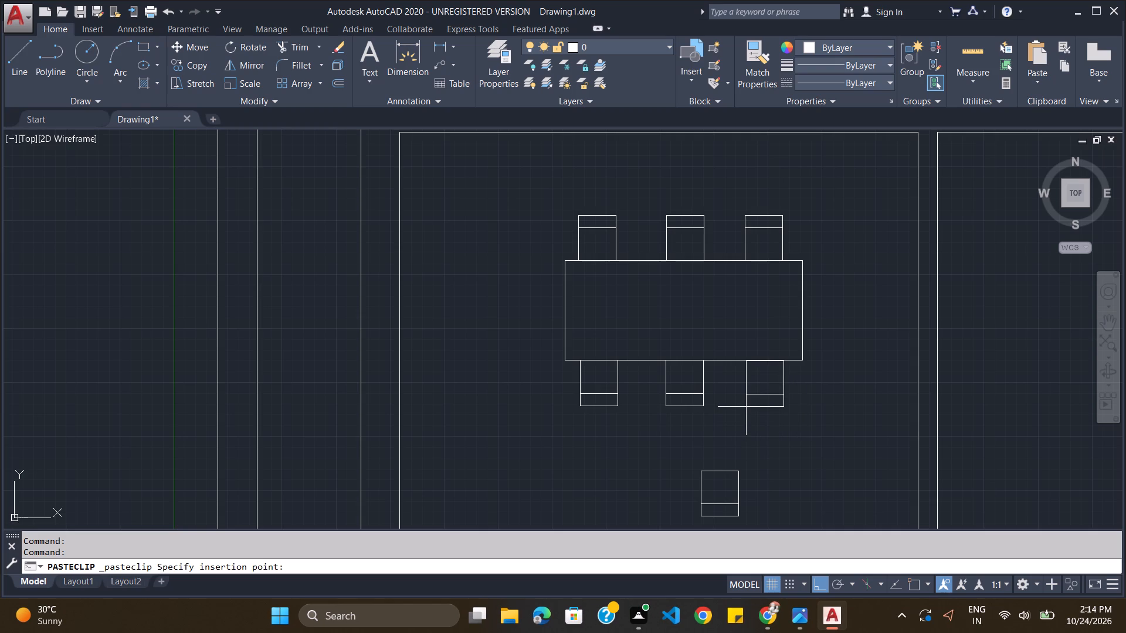
click(747, 406)
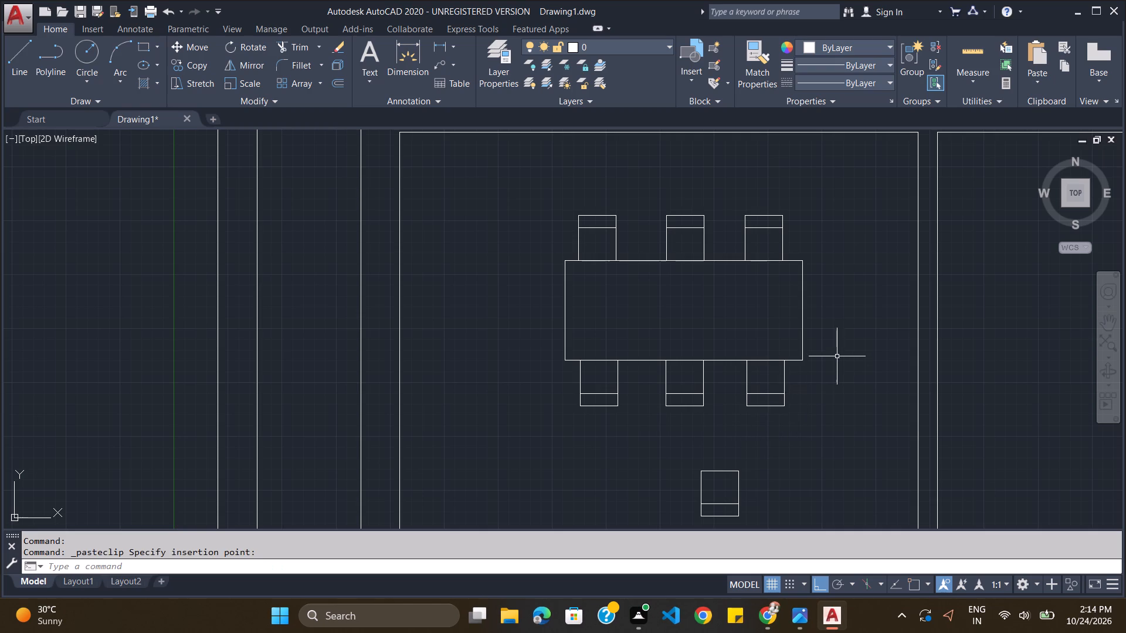
Rotate the spare chair below the table 90° about its upper-right corner so its backrest faces right.
drag(689, 456, 719, 450)
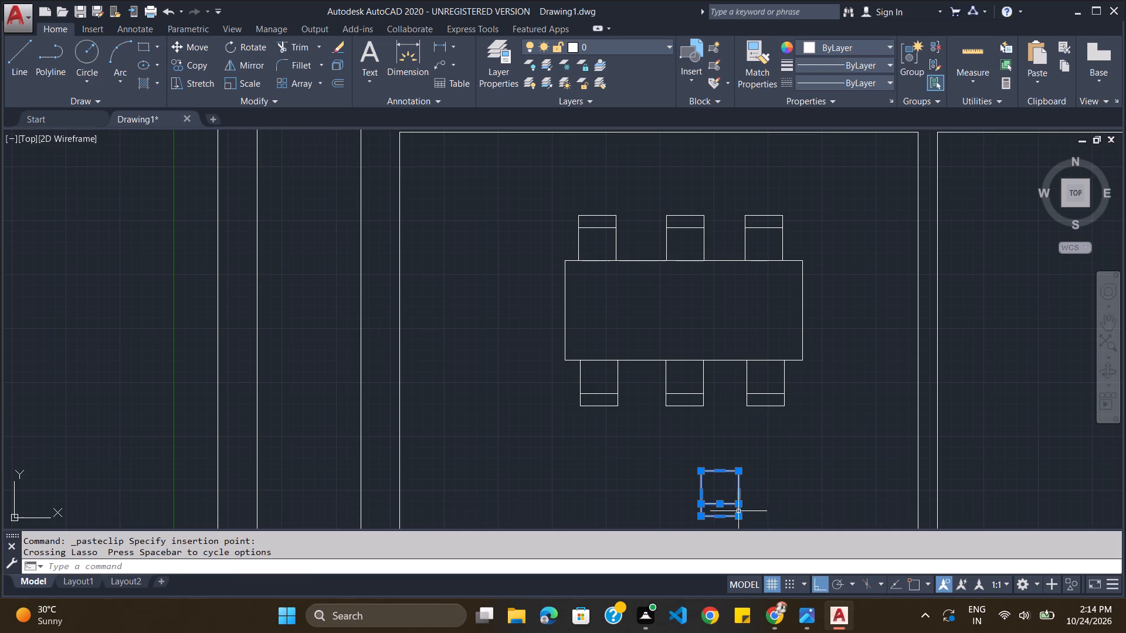
text(ro)
key(Return)
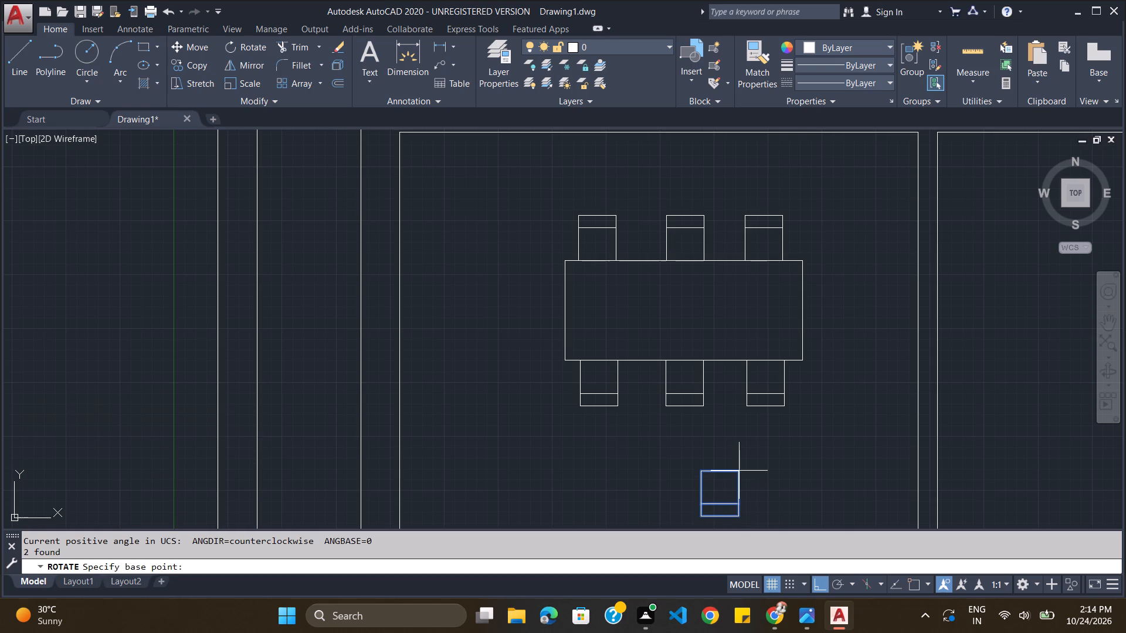
click(738, 472)
click(734, 458)
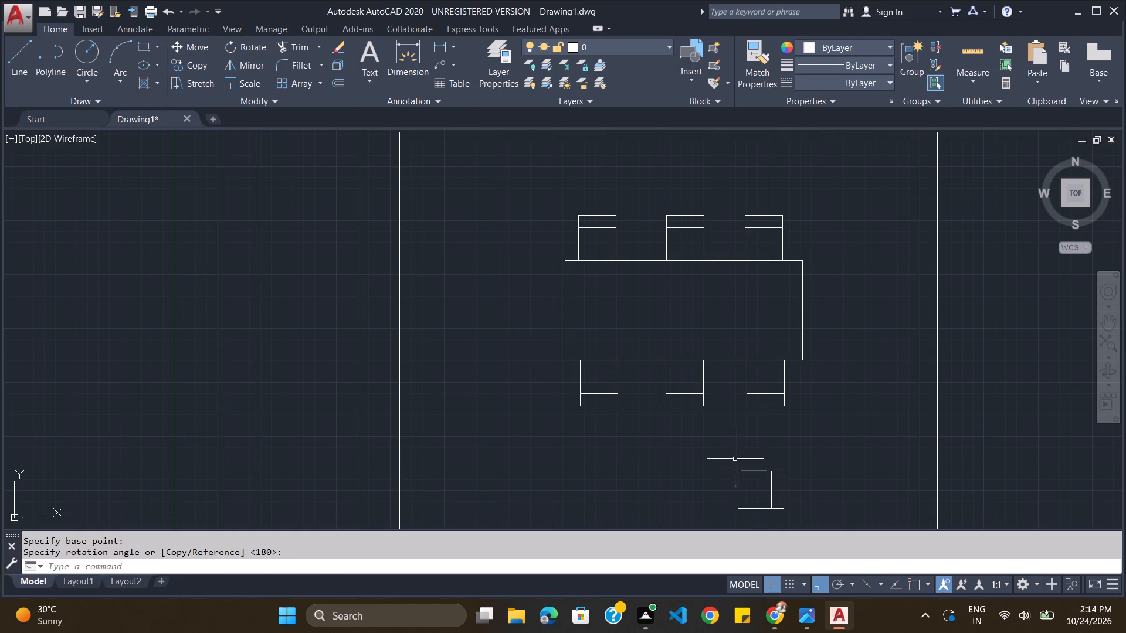
Copy the right-facing spare chair and paste it against the middle of the table's right edge.
drag(808, 458, 823, 454)
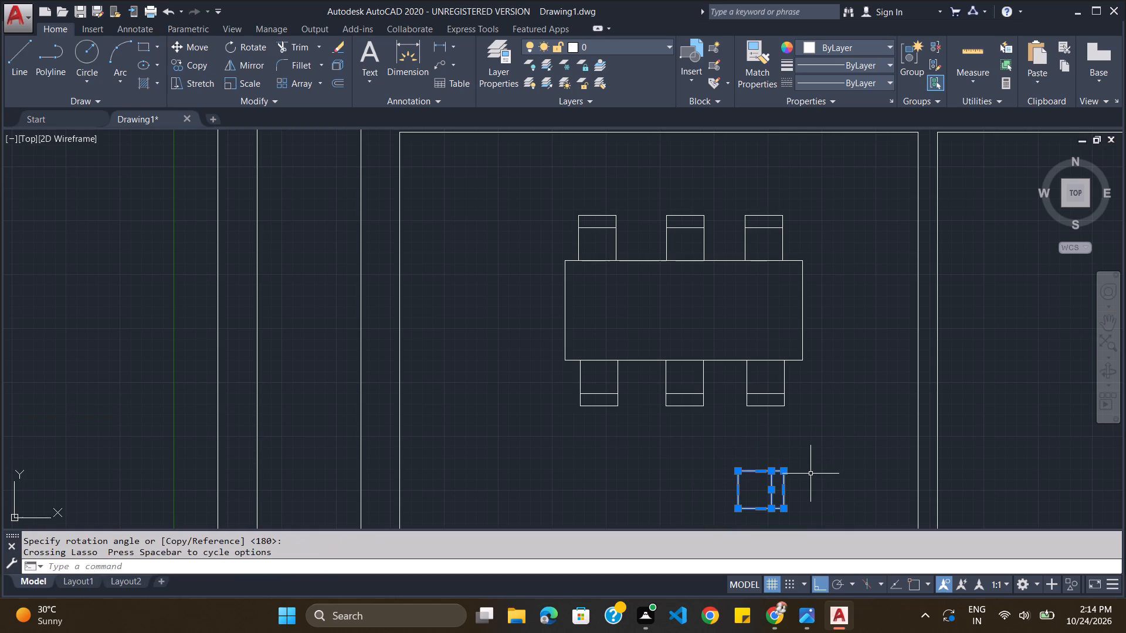
key(ctrl+c)
key(ctrl+v)
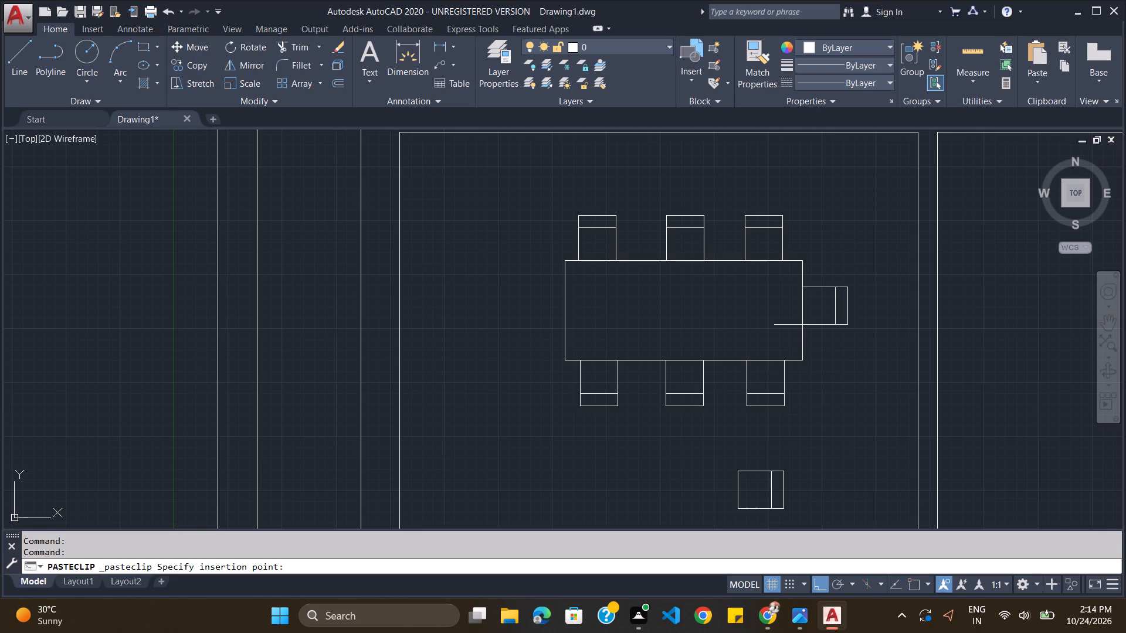
click(802, 325)
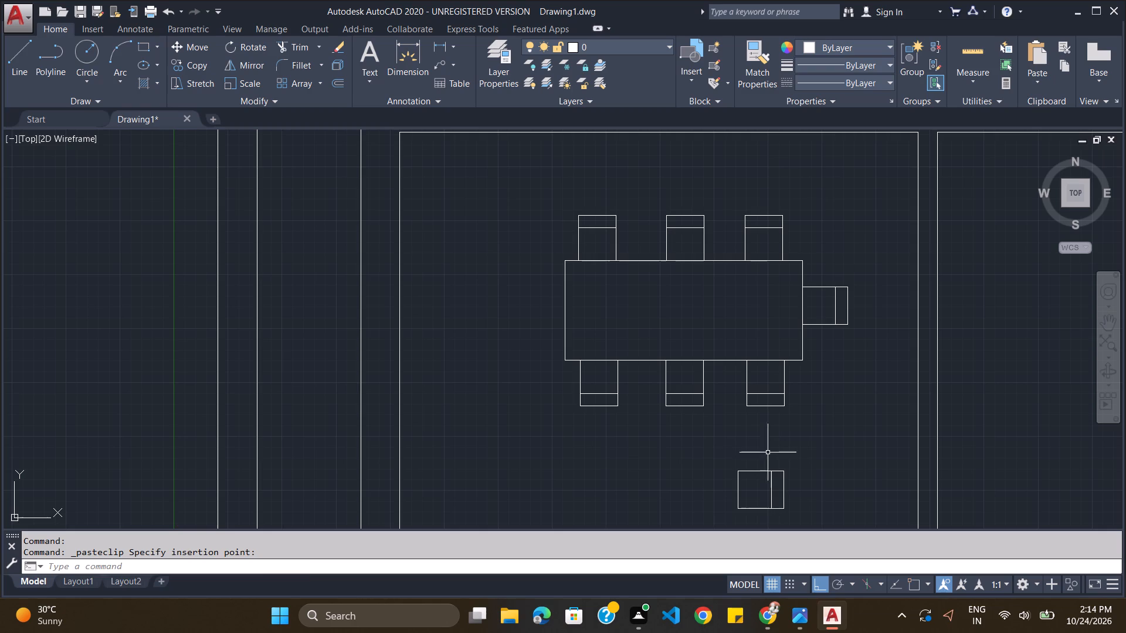
Rotate the spare chair below the table 180° about its upper-left corner so its backrest faces left.
drag(767, 452, 672, 470)
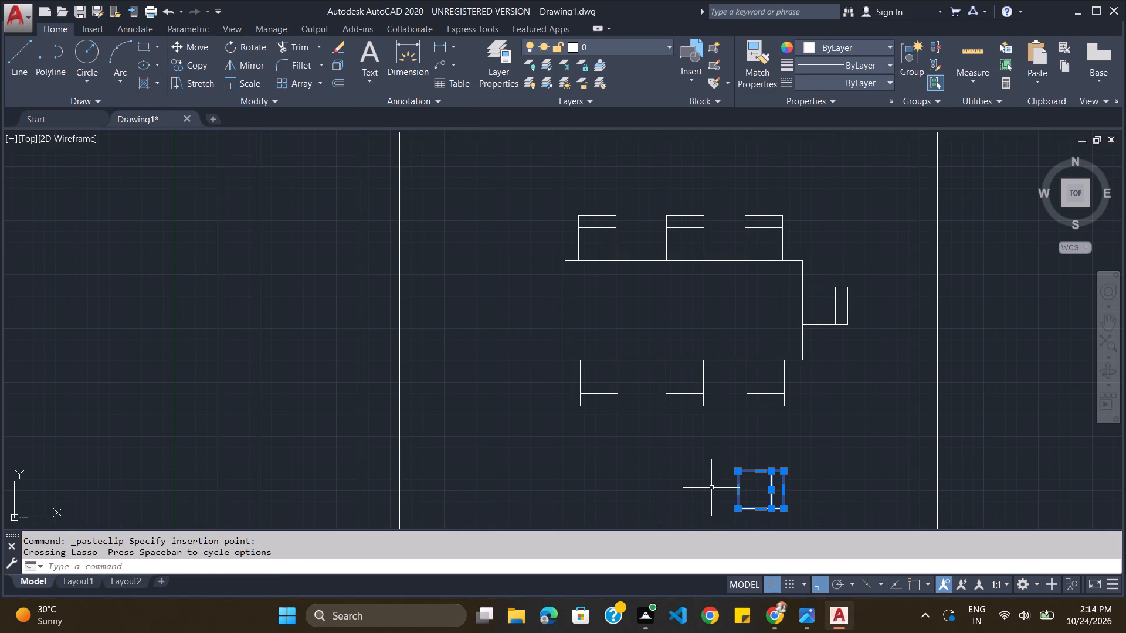
key(r)
key(o)
key(Return)
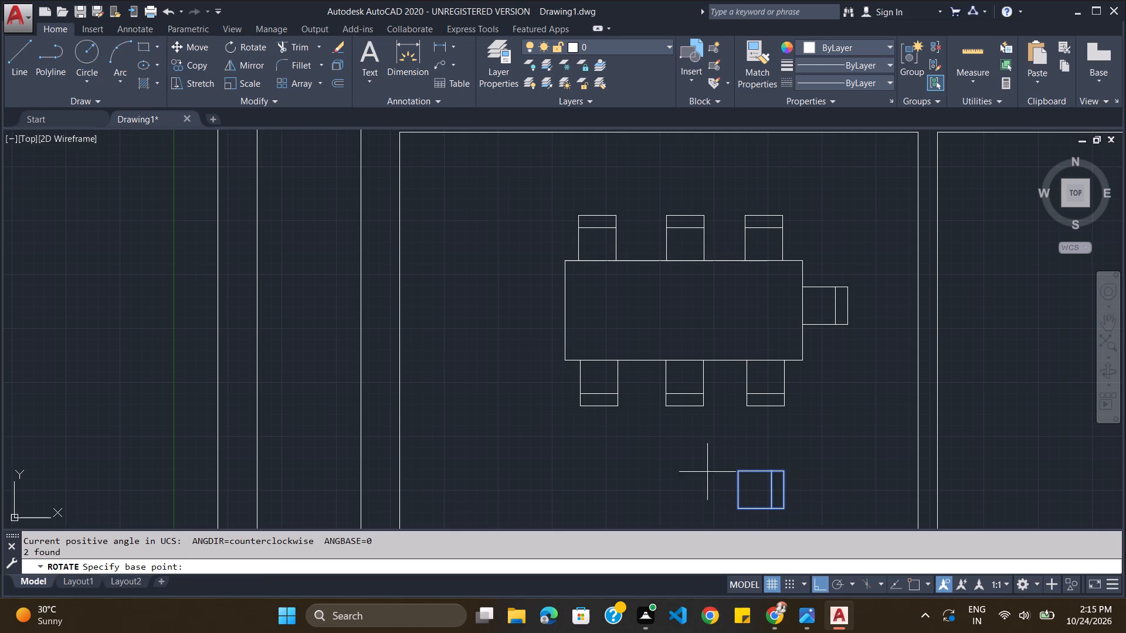
click(737, 471)
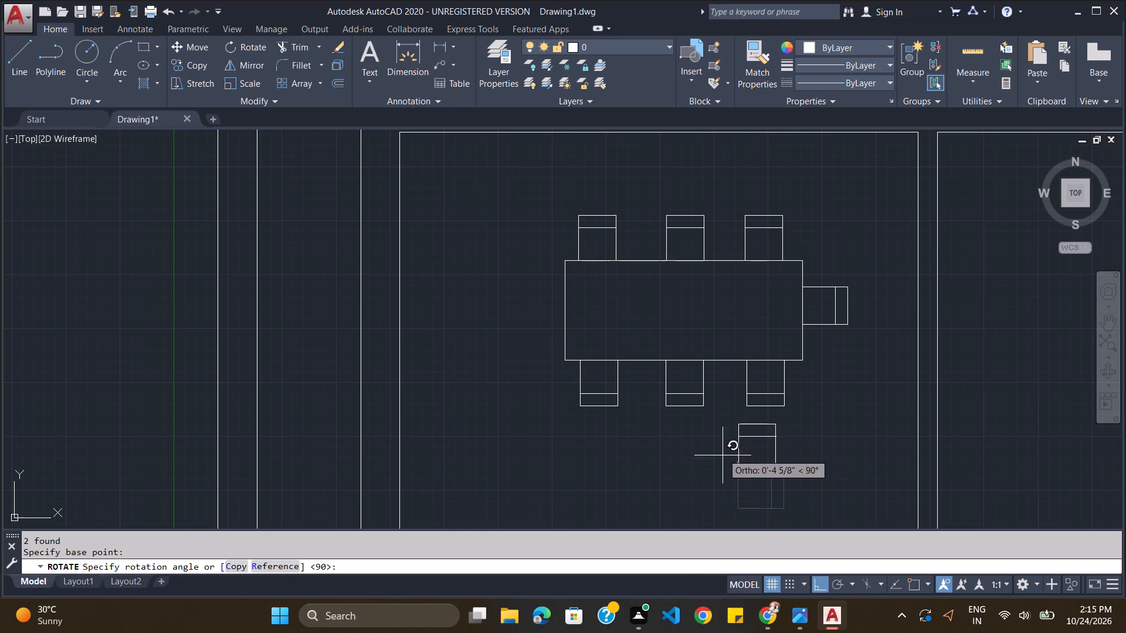
click(723, 472)
Cut the rotated spare chair and paste it against the middle of the dining table's left edge.
click(739, 422)
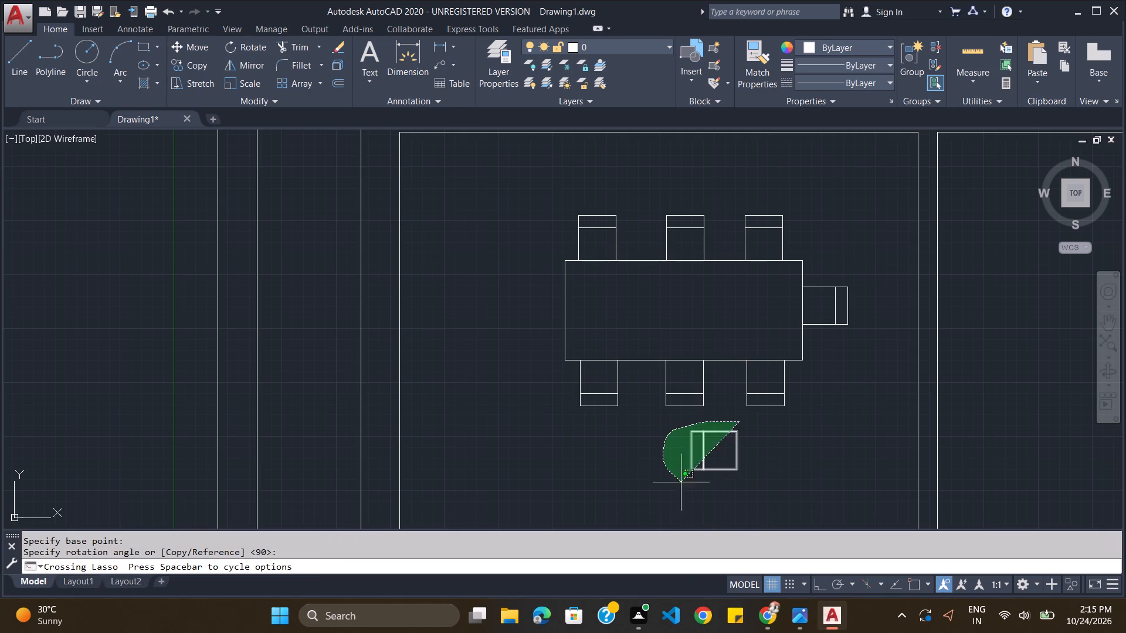
key(ctrl+x)
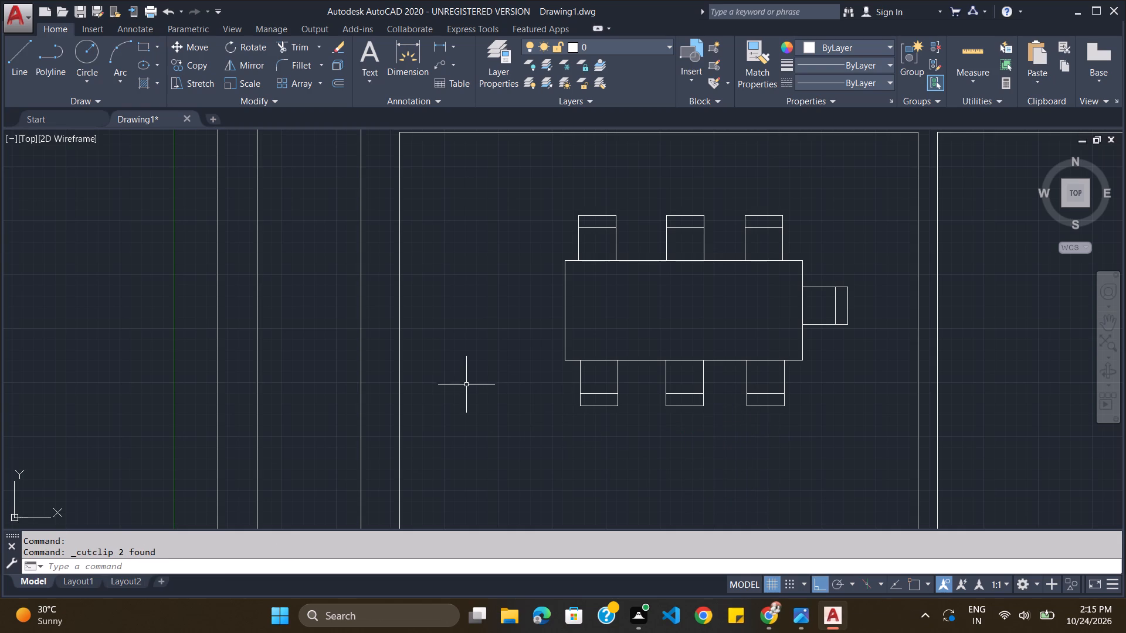
key(ctrl+v)
scroll(503, 334, up, 3)
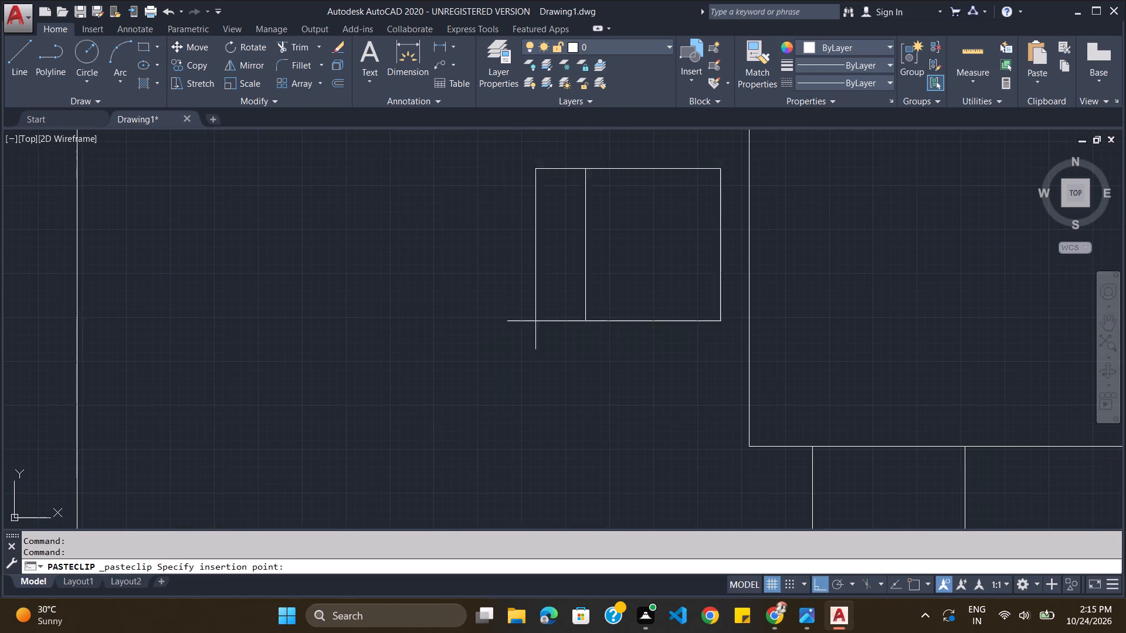
click(564, 318)
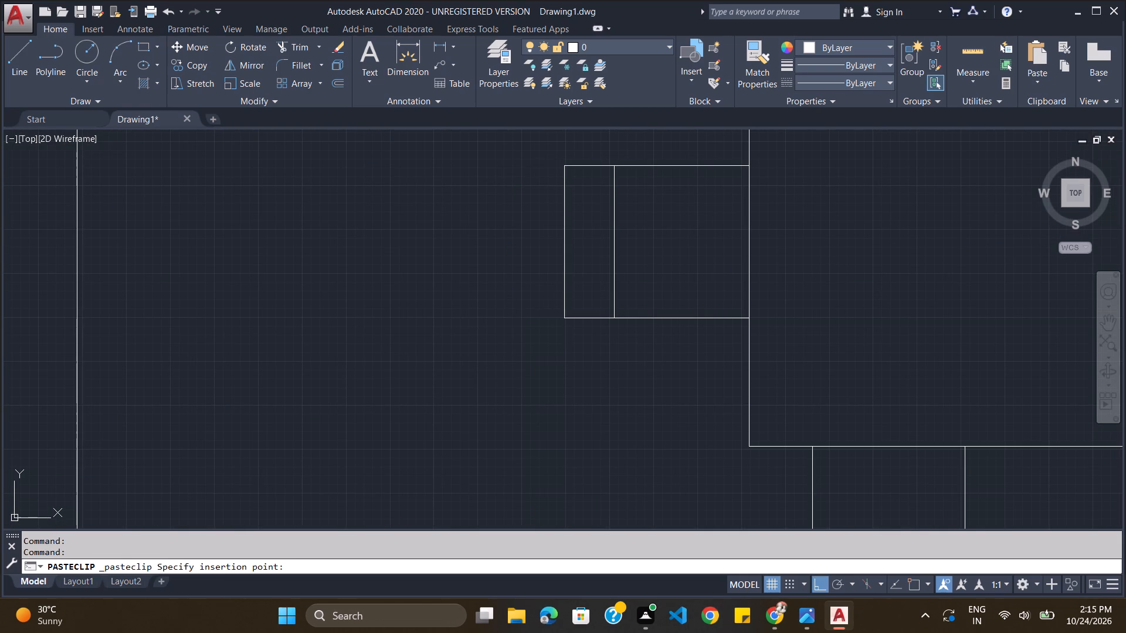
scroll(640, 351, down, 3)
scroll(706, 348, down, 1)
scroll(858, 318, down, 1)
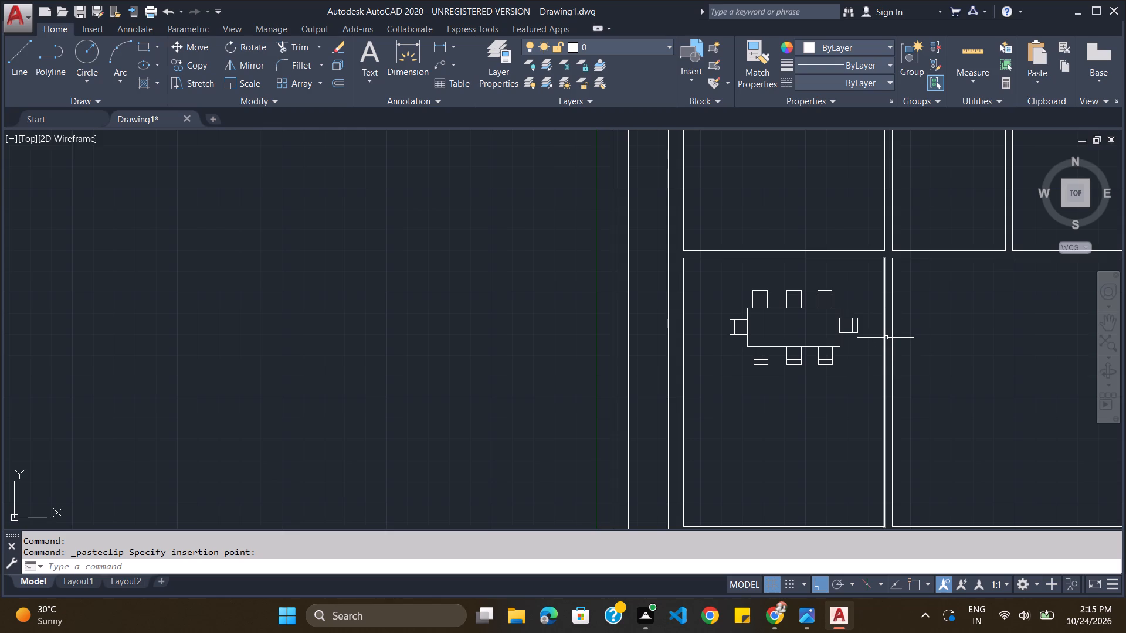
Following the reference plan, add single-line text DINING on the dining table, reading vertically downward.
key(alt+Tab)
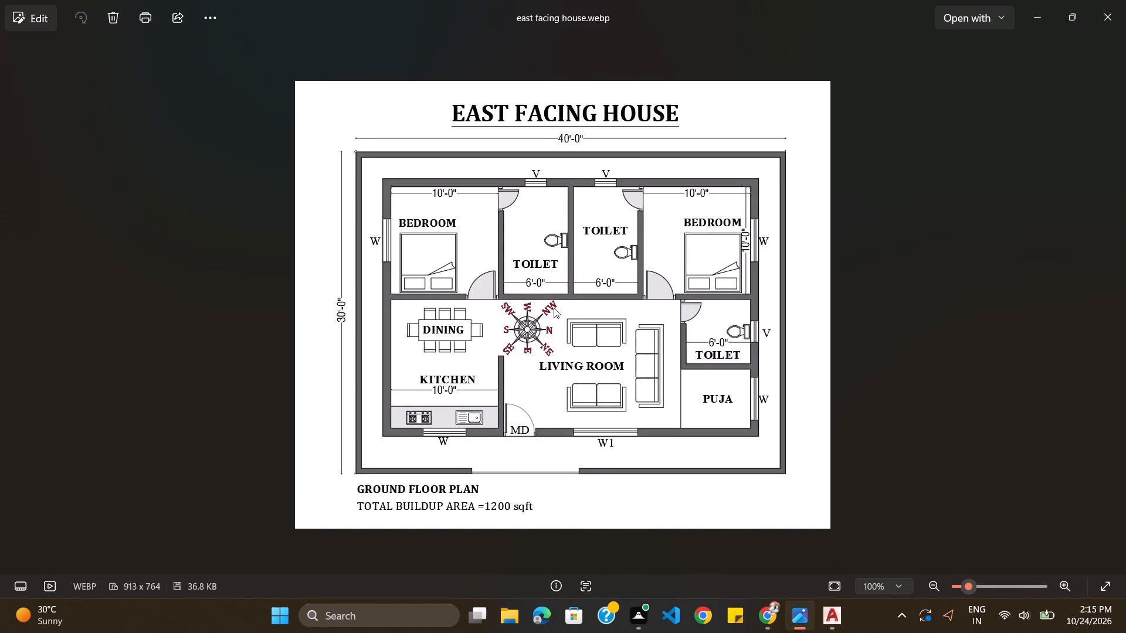
key(alt+Tab)
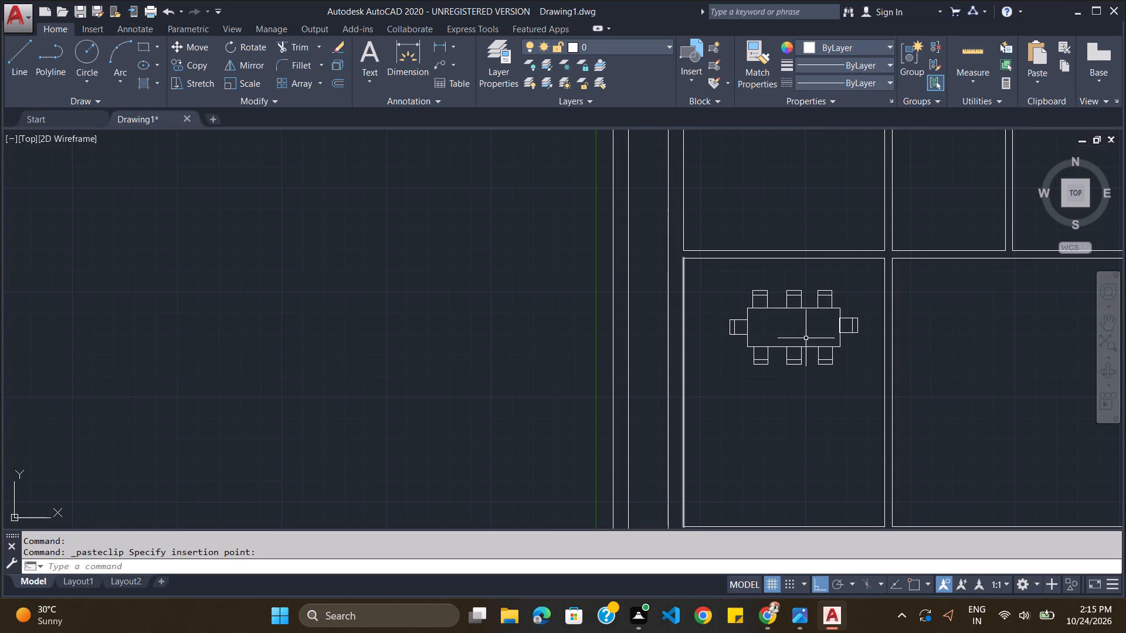
scroll(859, 316, up, 2)
scroll(767, 290, down, 1)
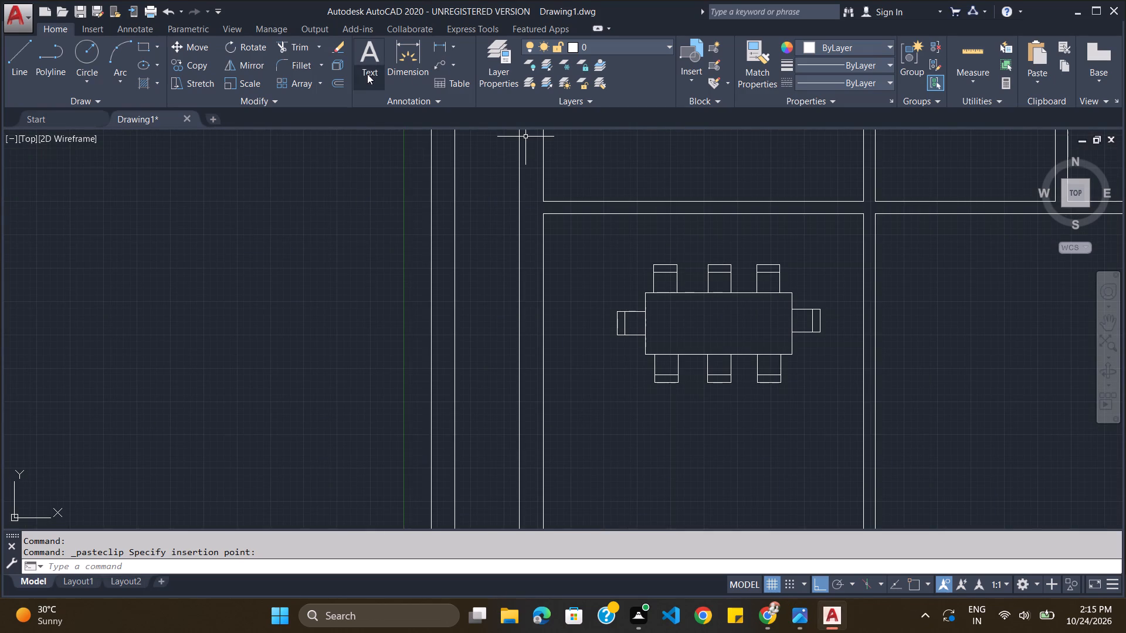
click(367, 74)
click(390, 135)
scroll(725, 324, up, 2)
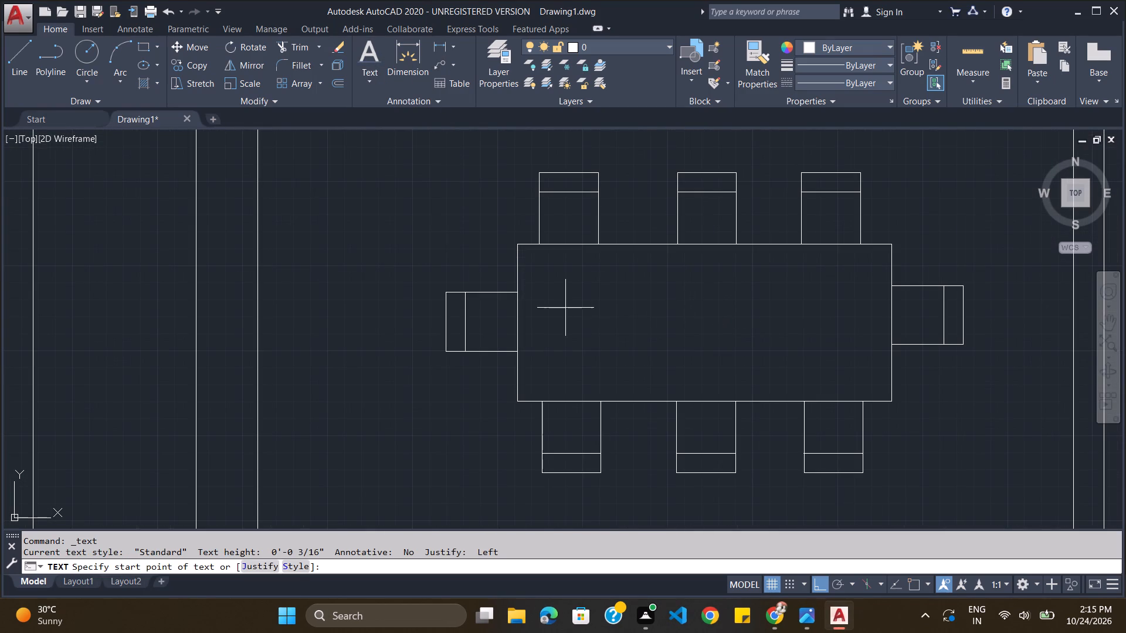
click(558, 300)
click(557, 330)
click(576, 327)
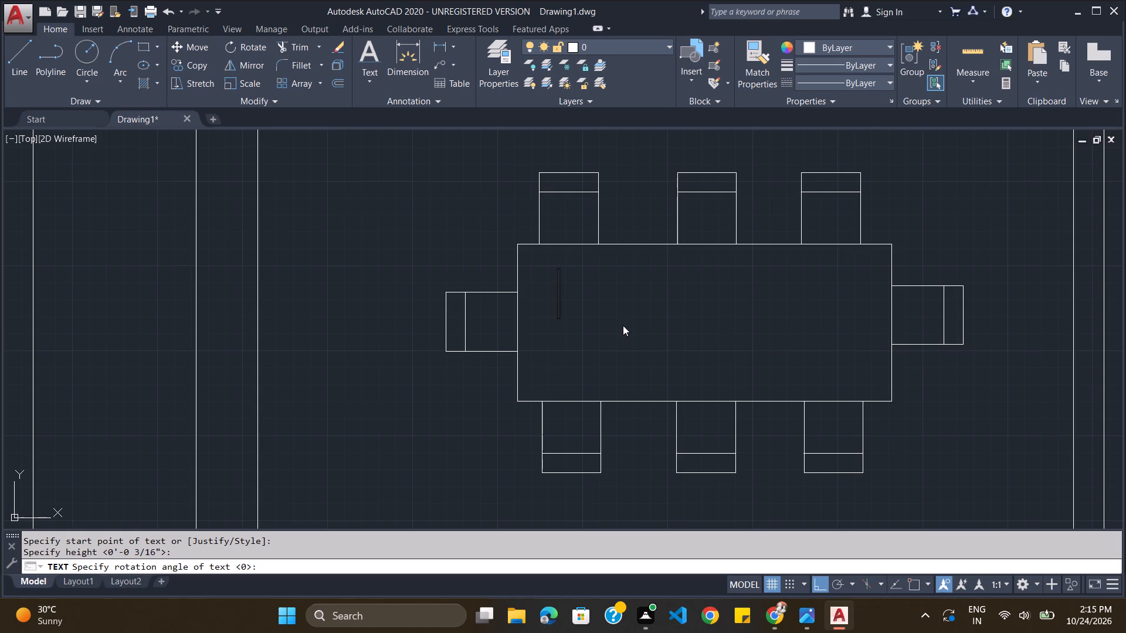
text(DINING)
key(Return)
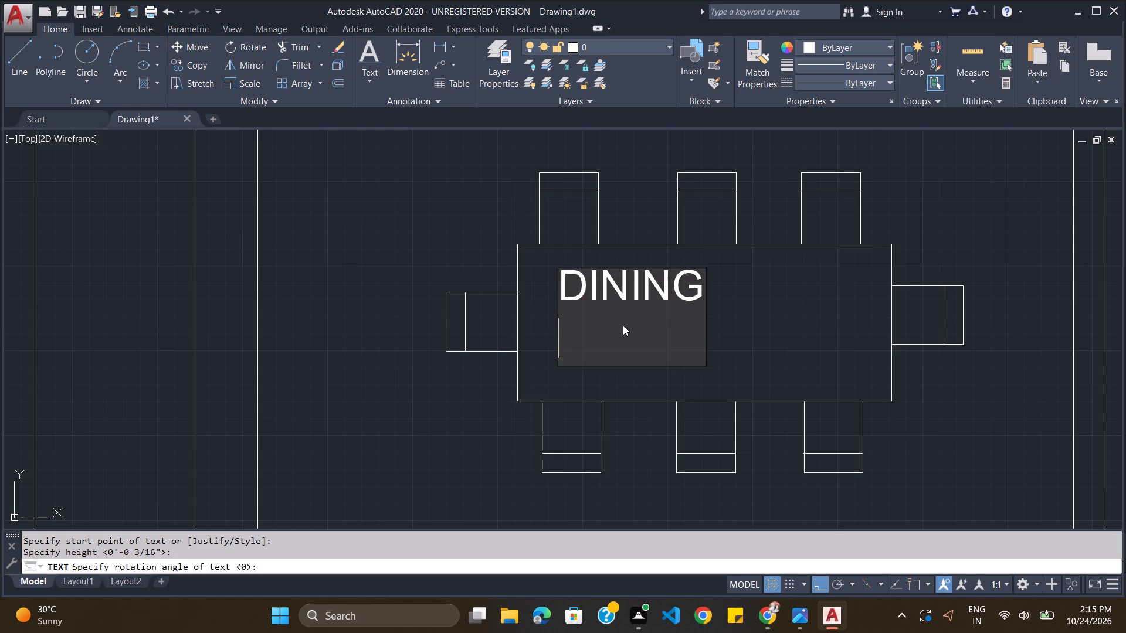
key(Return)
Scale the DINING text up slightly about its start point.
click(564, 335)
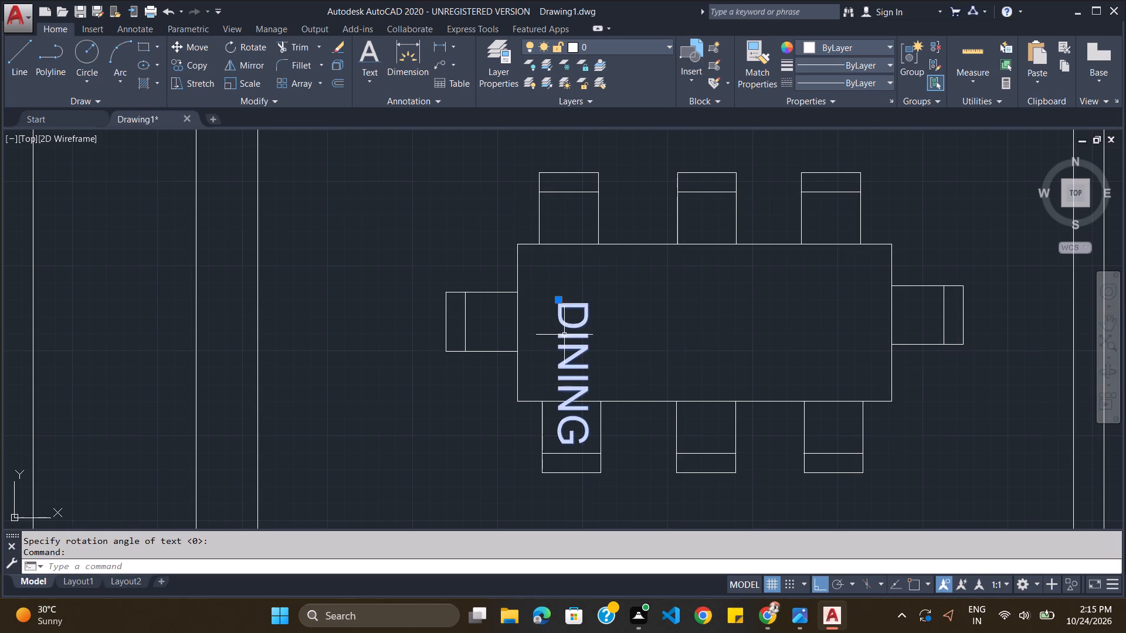
text(SC)
key(Return)
drag(559, 307, 558, 302)
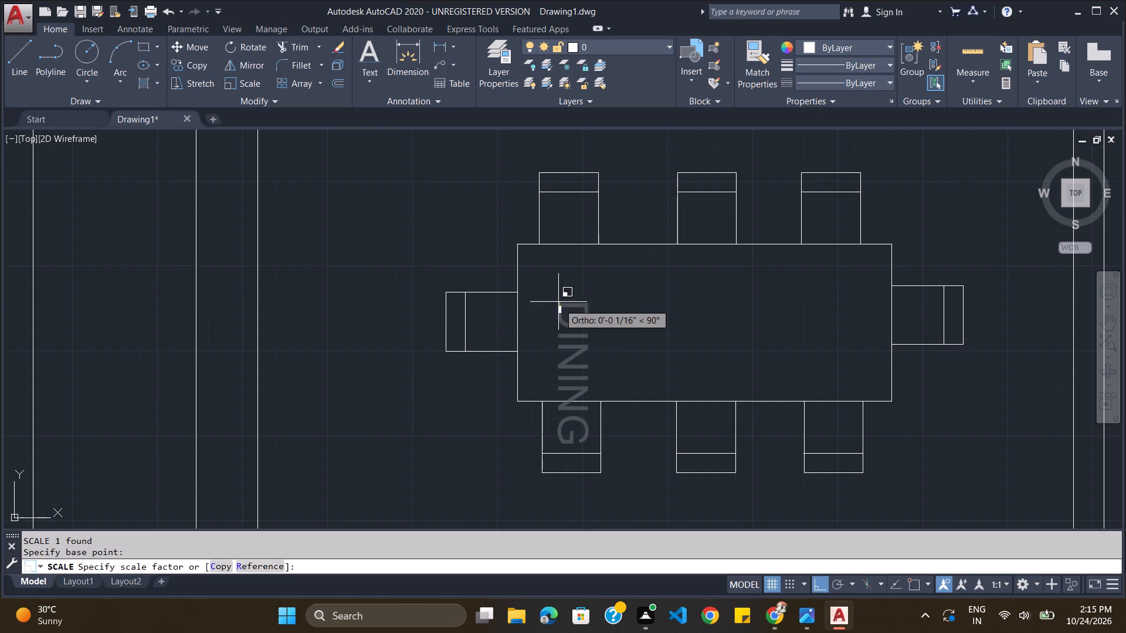
drag(558, 302, 550, 217)
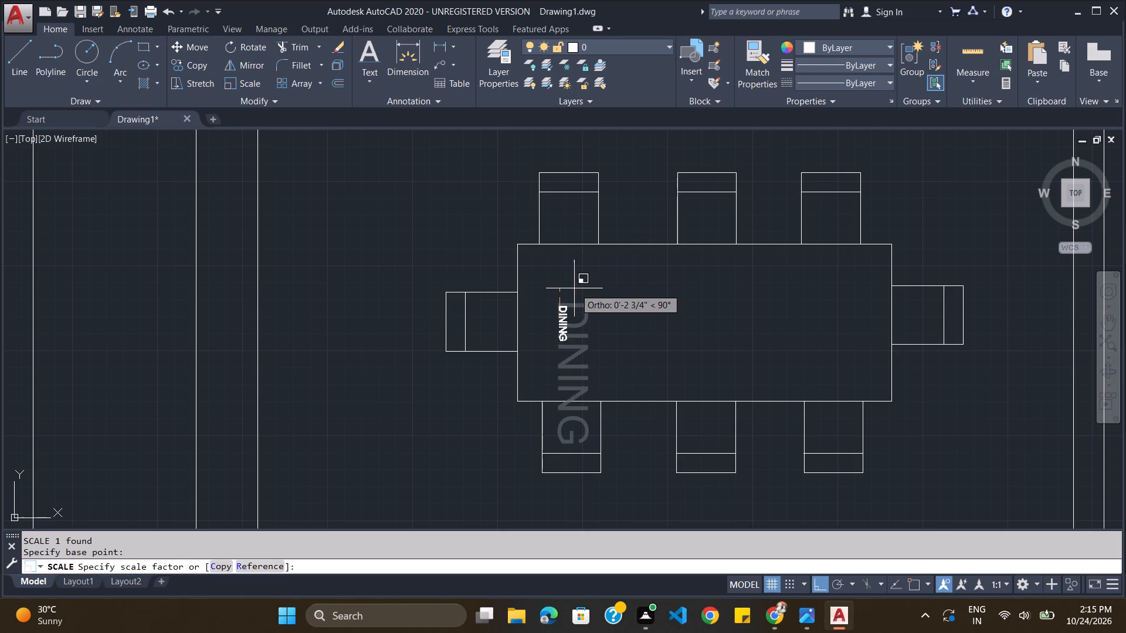
click(511, 203)
Rotate the DINING text 90° about its start point so it reads horizontally.
click(559, 316)
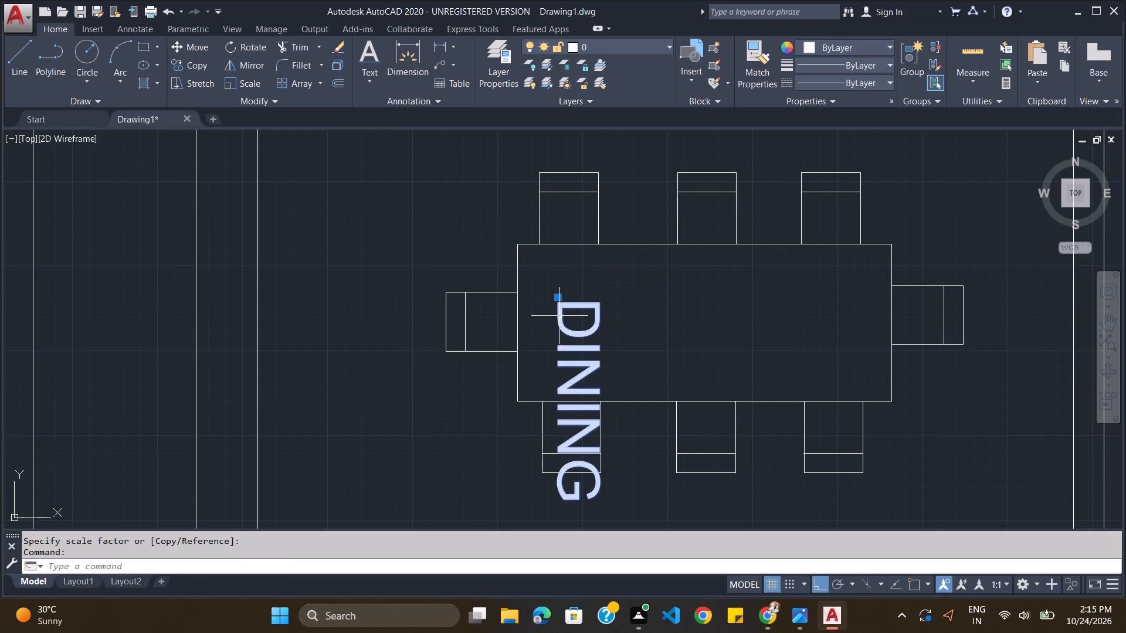
key(r)
key(o)
key(Return)
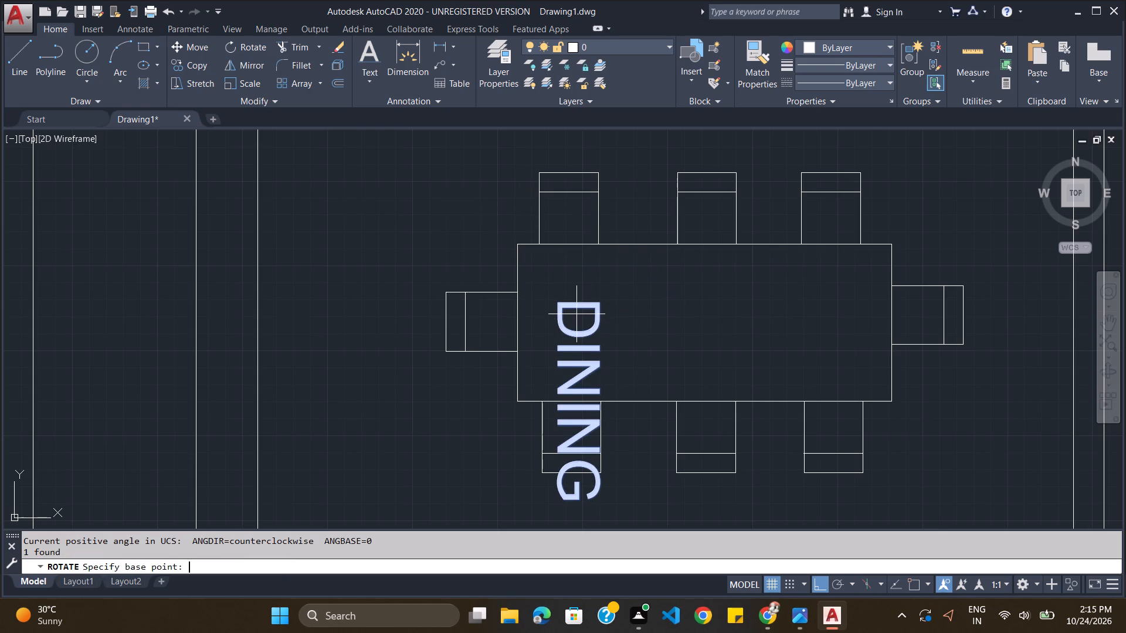
click(559, 304)
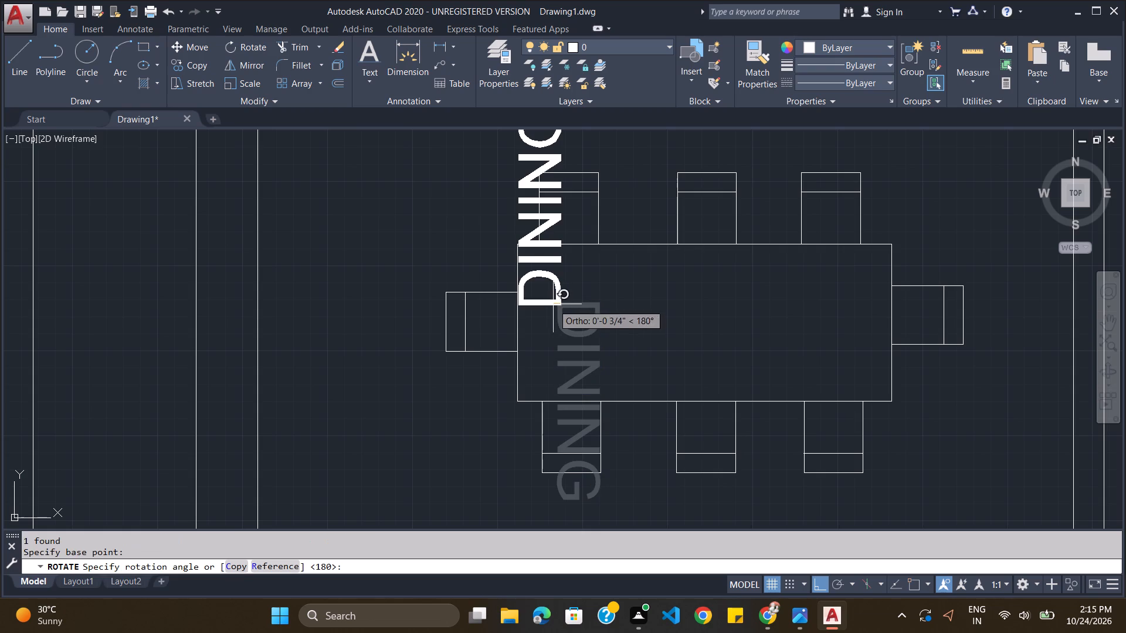
click(504, 242)
Move the DINING text to the centre of the dining table.
click(615, 283)
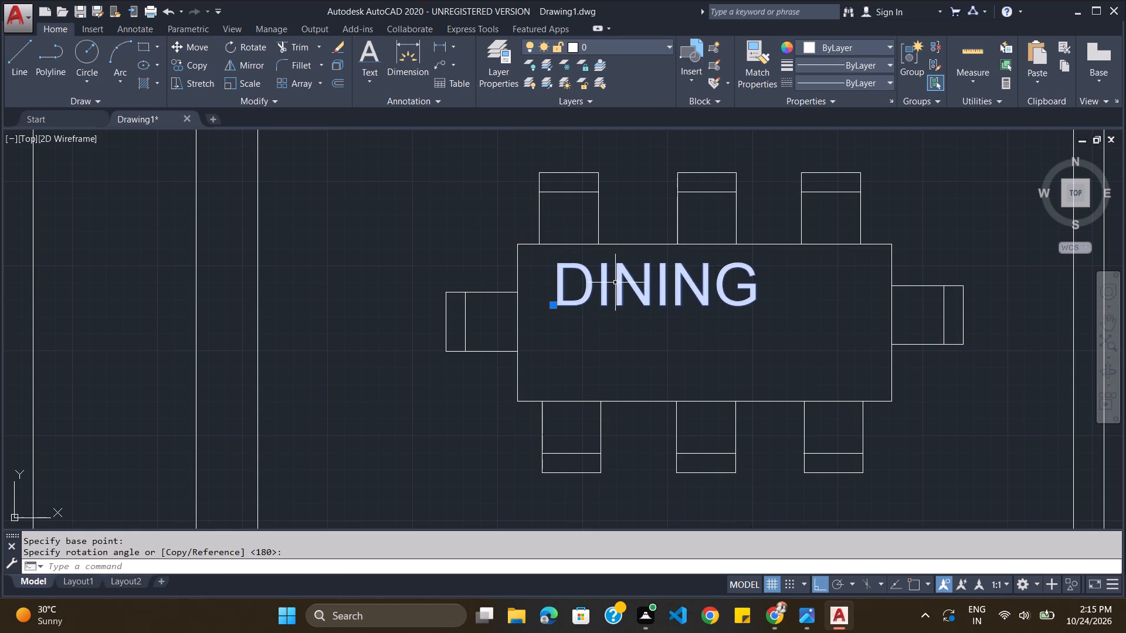
drag(622, 281, 677, 314)
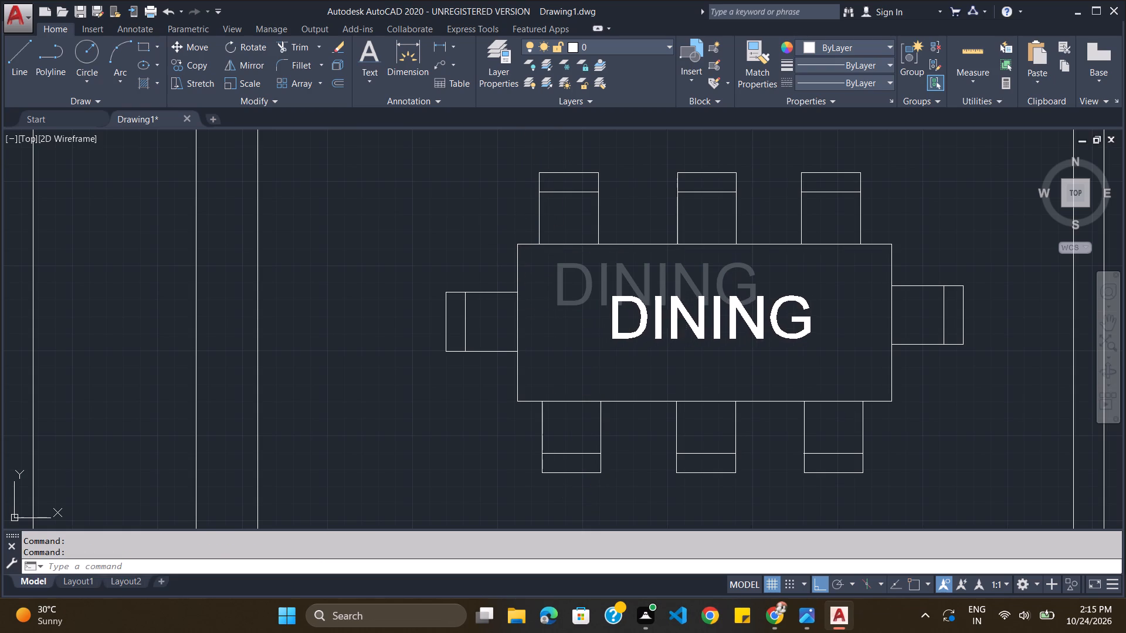
scroll(585, 282, down, 2)
scroll(659, 306, down, 3)
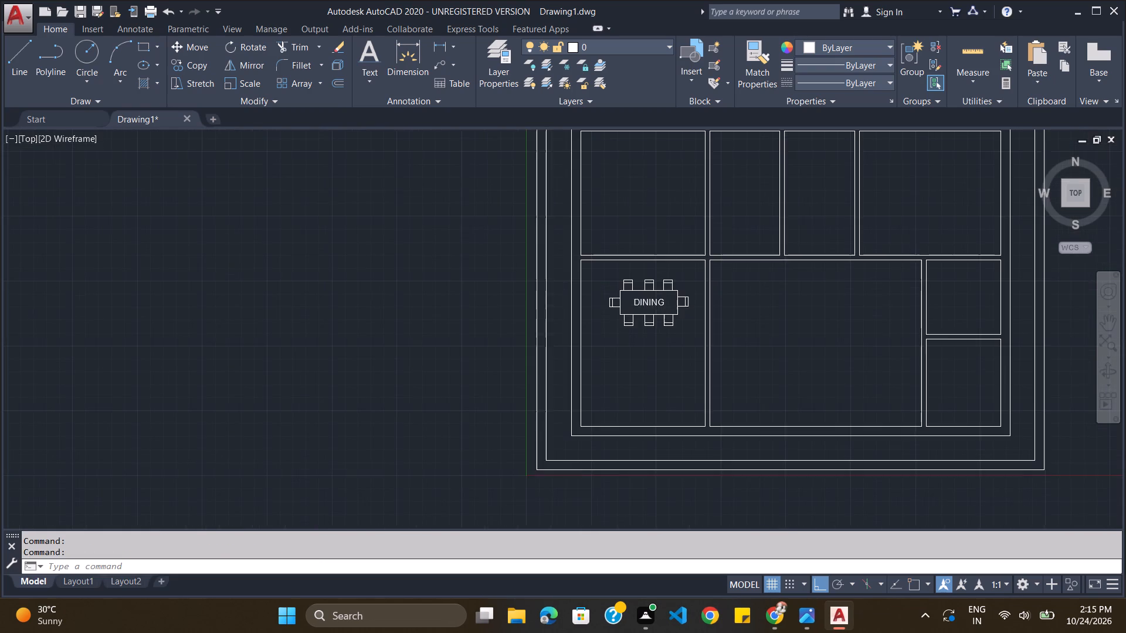
Copy the DINING text, paste it in the lower part of the same room, and change the copy to KITCHEN.
scroll(643, 358, up, 1)
click(655, 271)
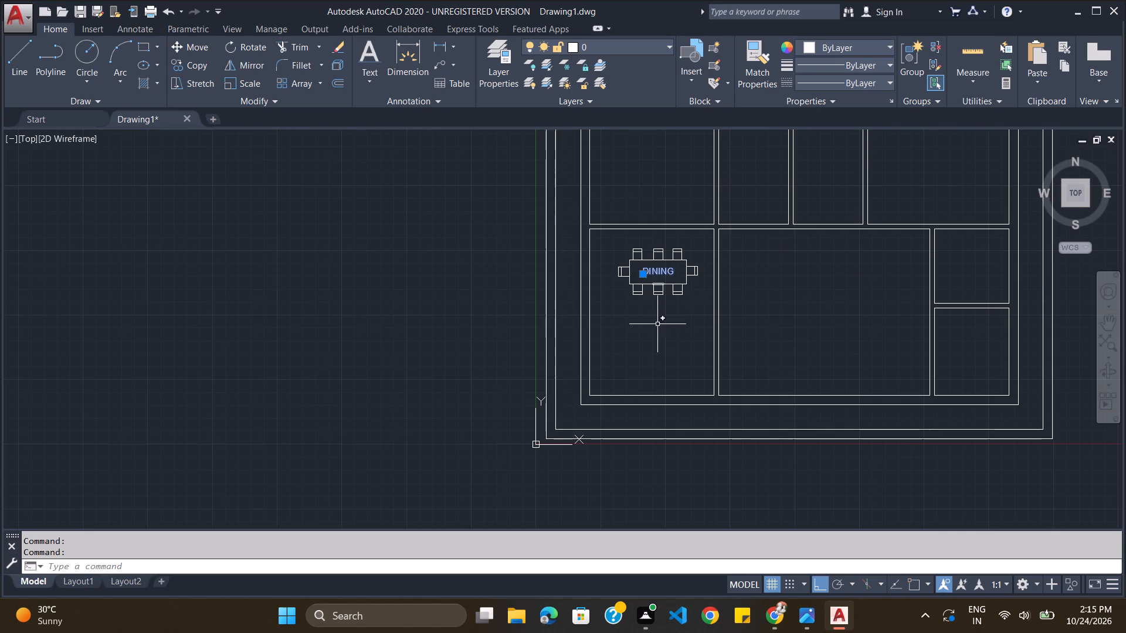
key(ctrl+c)
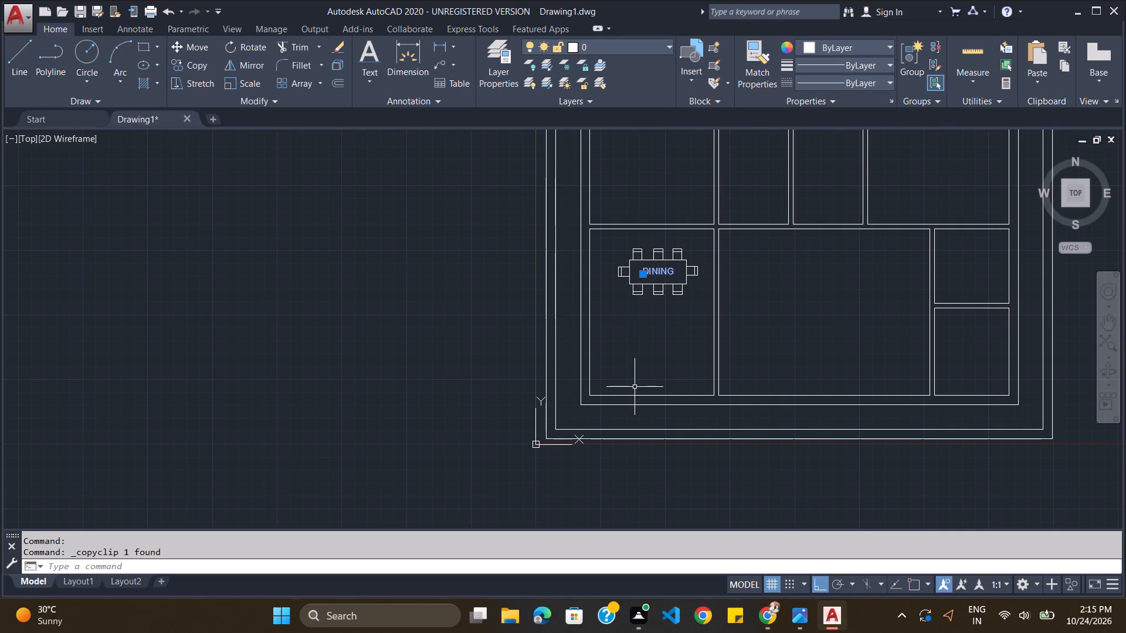
key(ctrl+v)
click(636, 366)
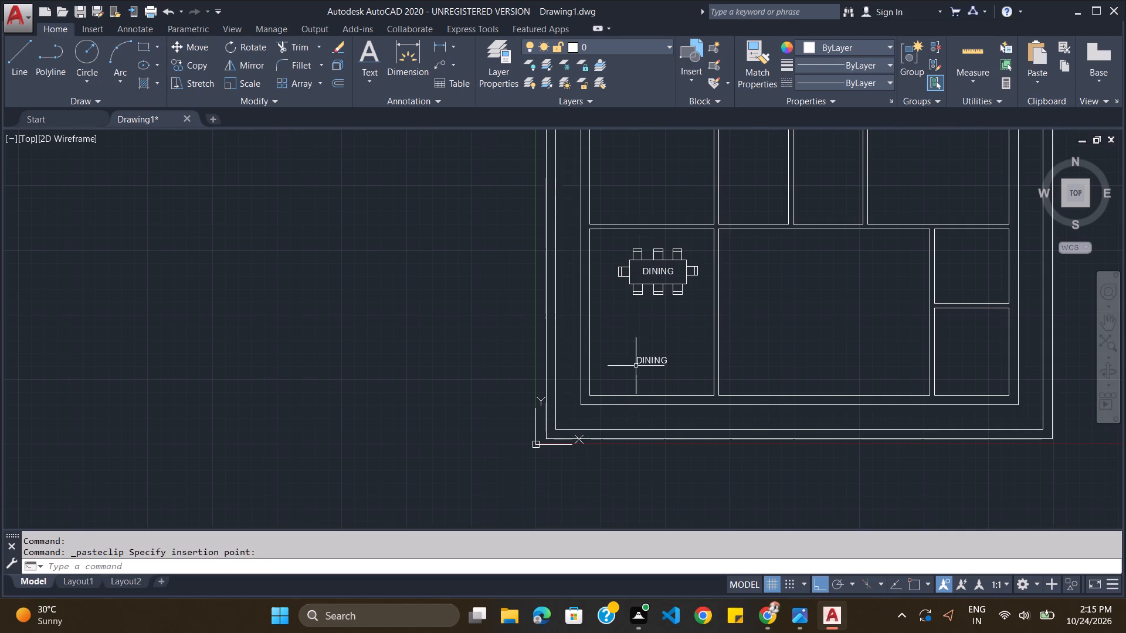
double_click(655, 363)
text(KITCHEN)
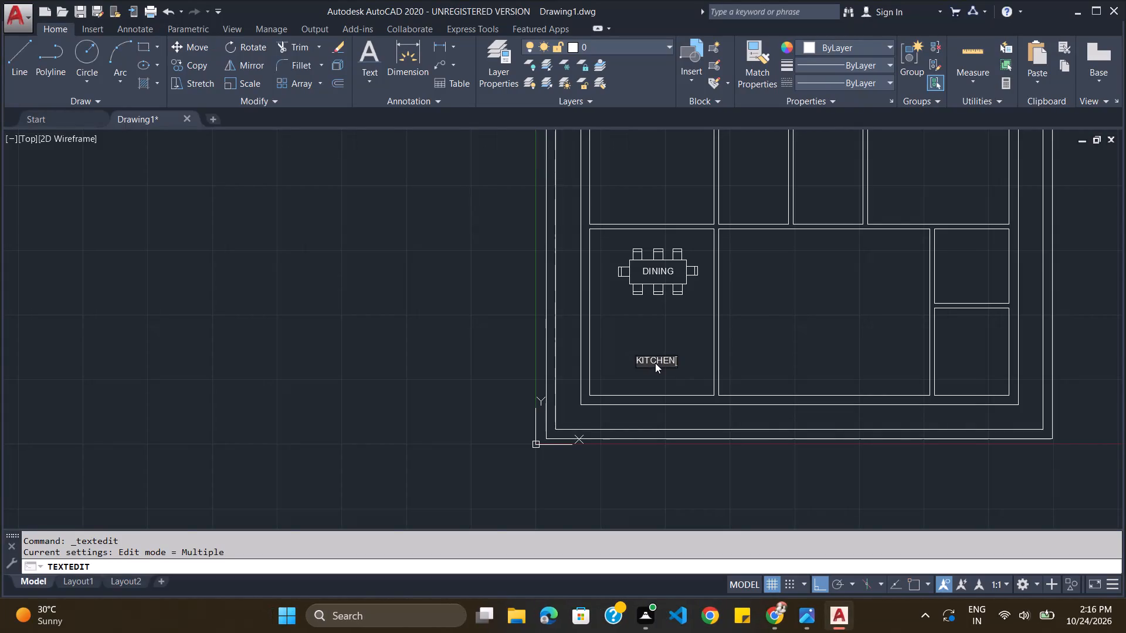
key(Return)
Scale the KITCHEN text up about its start point to a little over half the room's width.
key(alt+Tab)
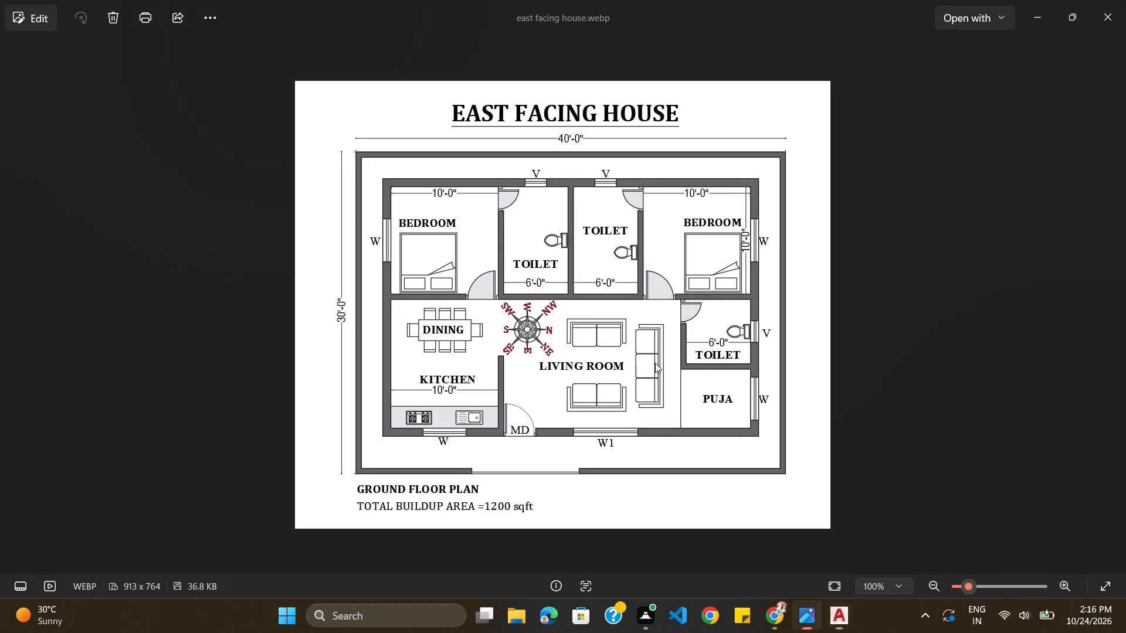
key(alt+Tab)
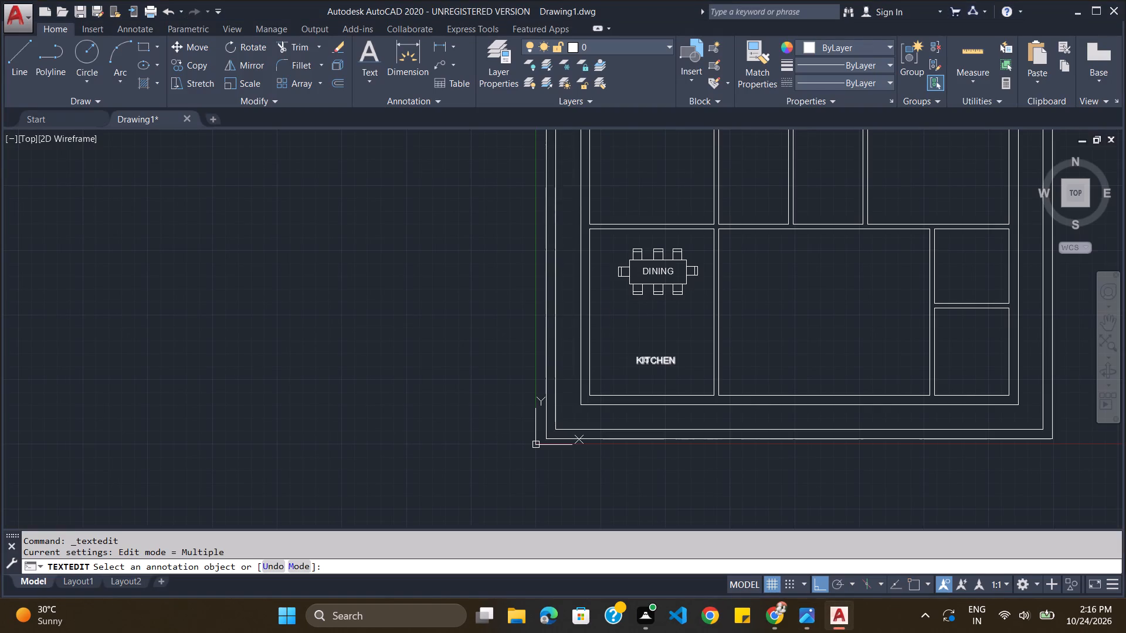
click(654, 361)
key(Escape)
key(Escape)
click(654, 361)
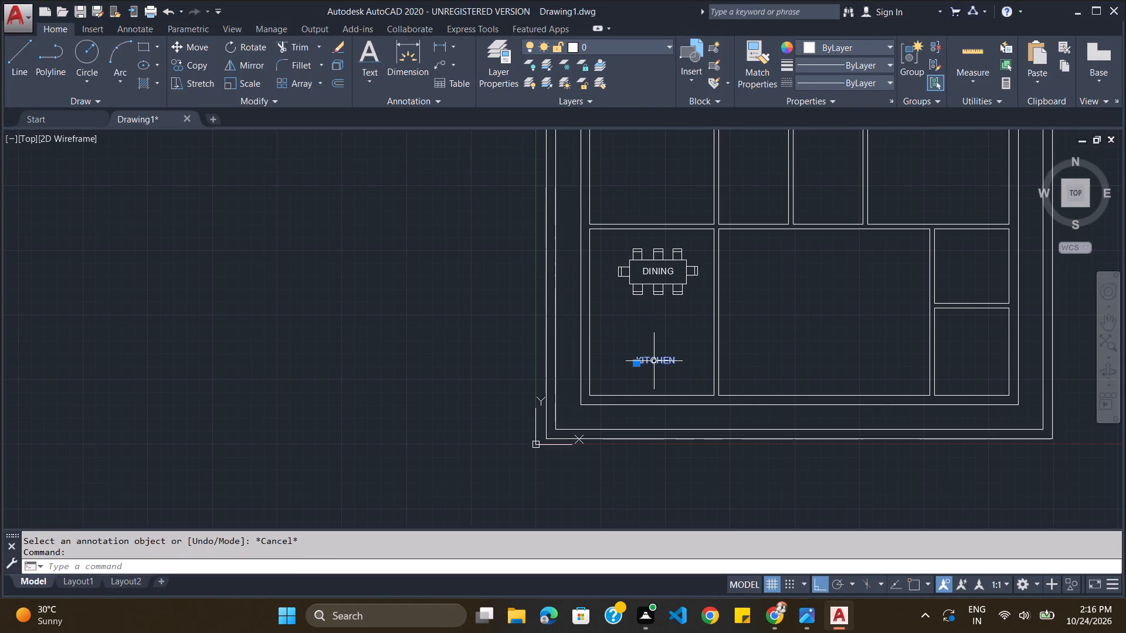
text(SC)
key(Return)
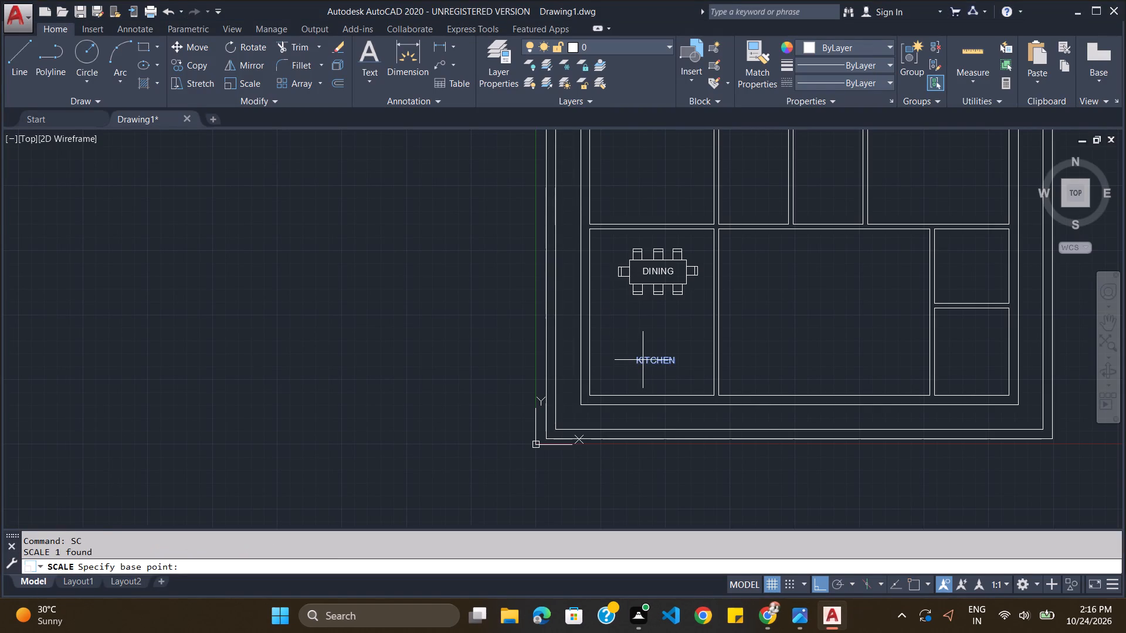
click(638, 363)
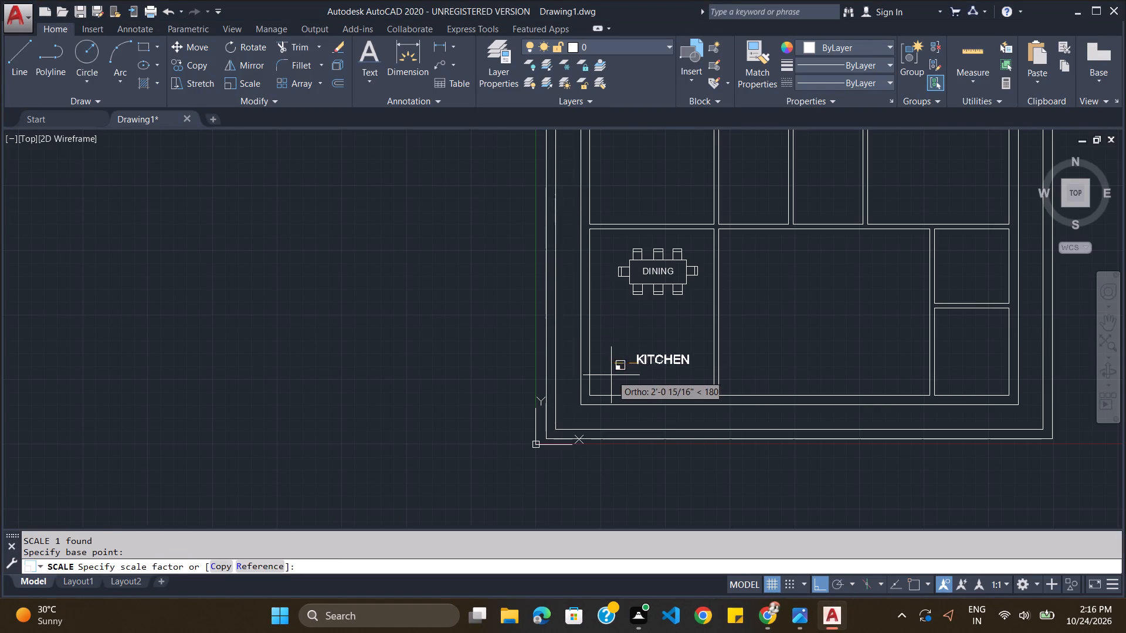
click(602, 375)
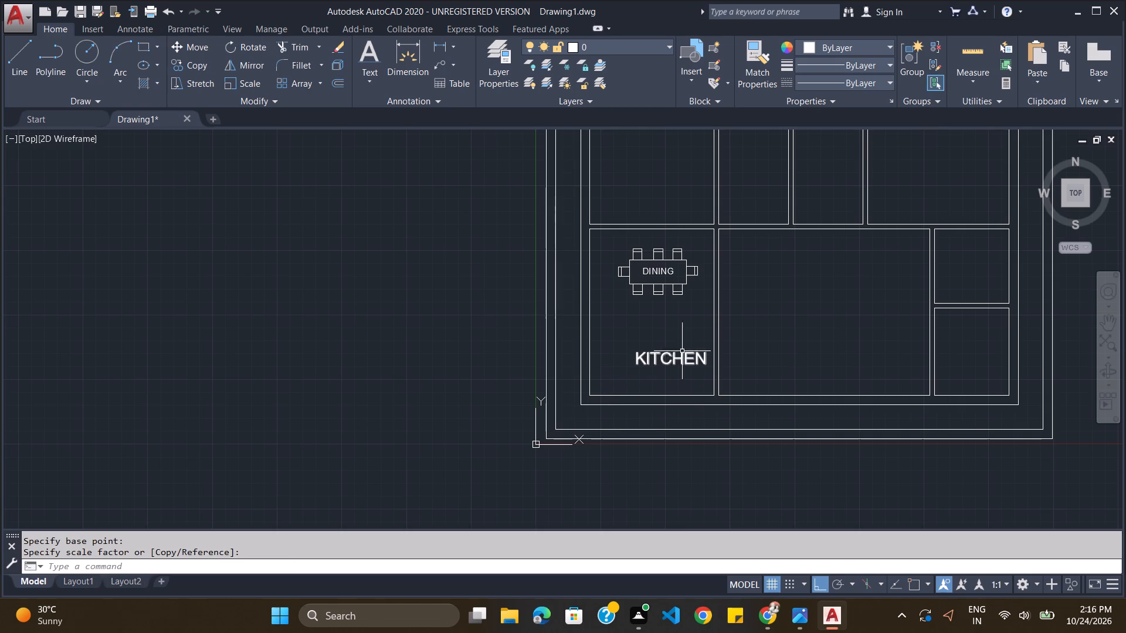
Move the enlarged KITCHEN text left so it is centred below the dining set.
click(676, 357)
drag(673, 359, 657, 362)
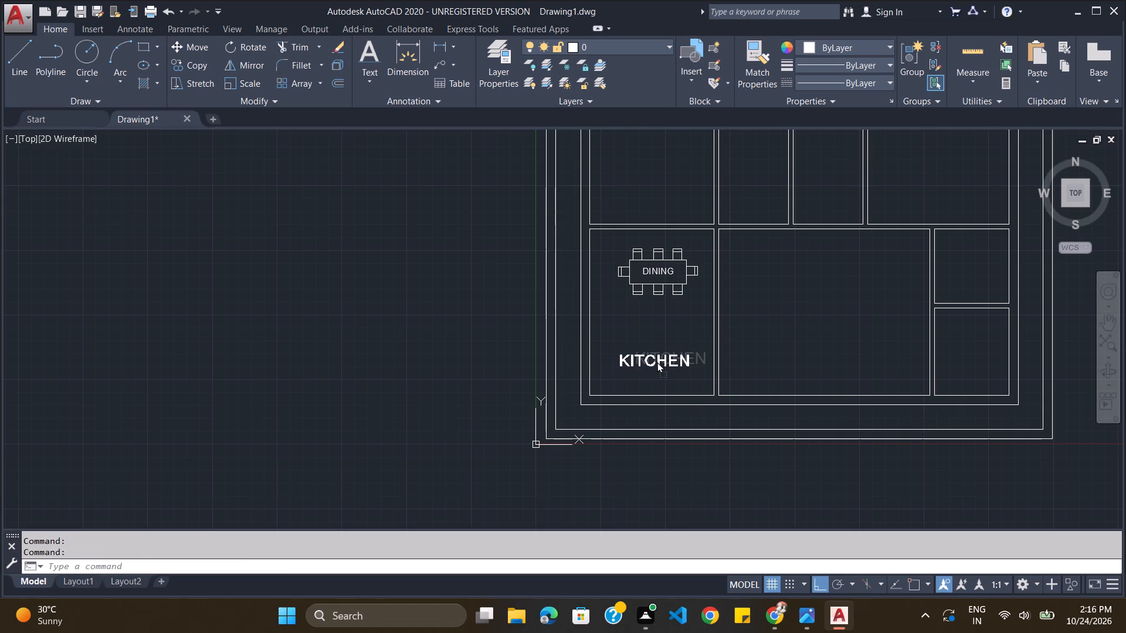
drag(657, 362, 658, 362)
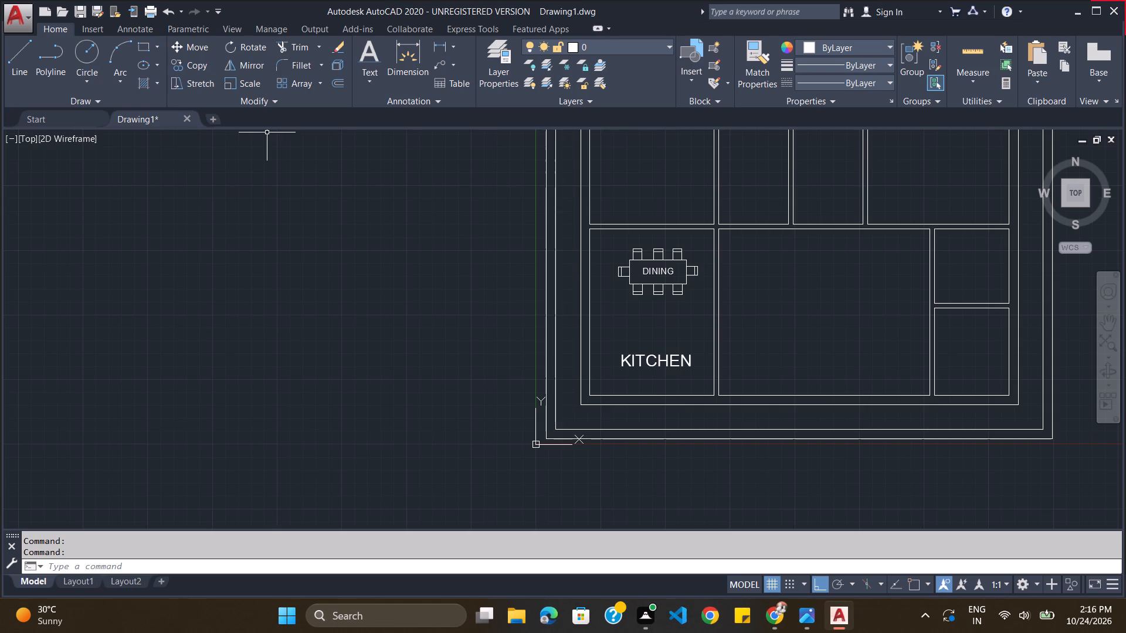
Following the reference image, copy the KITCHEN text into the small room at the plan's lower-right corner and change the copy to PUJA.
key(alt+Tab)
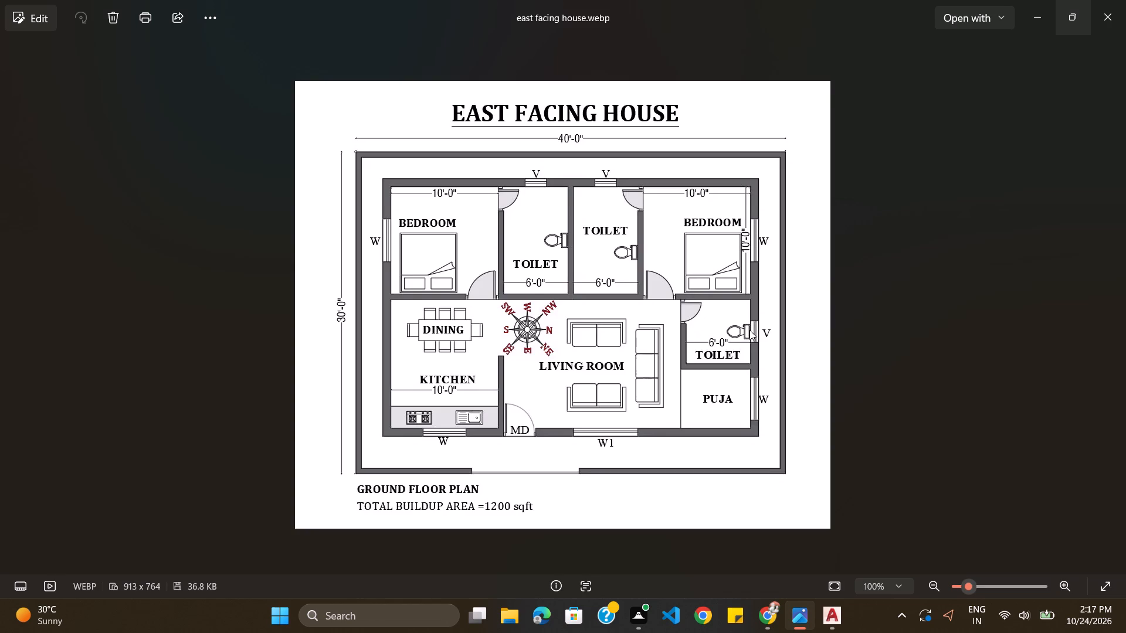
key(alt+Tab)
key(alt+Tab)
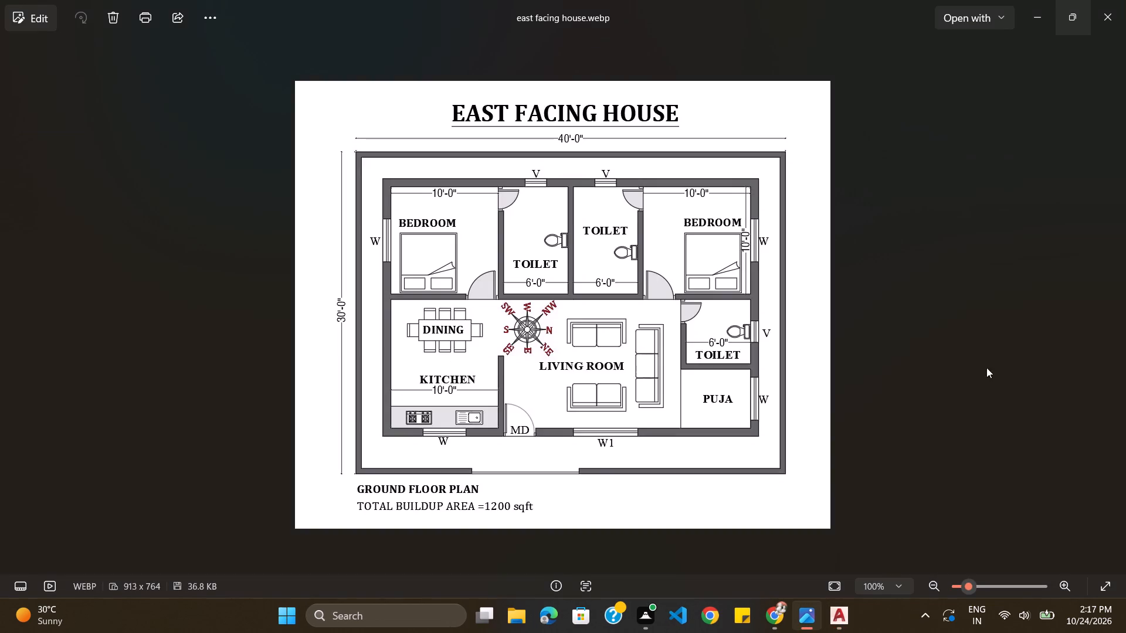
key(alt+Tab)
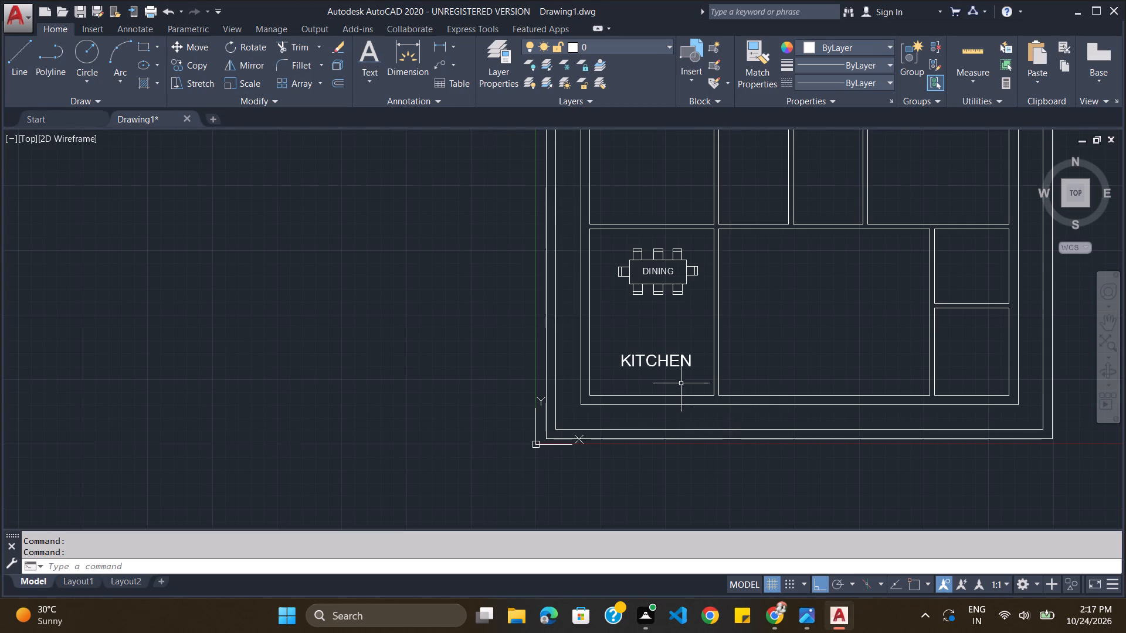
click(666, 369)
click(665, 363)
click(660, 358)
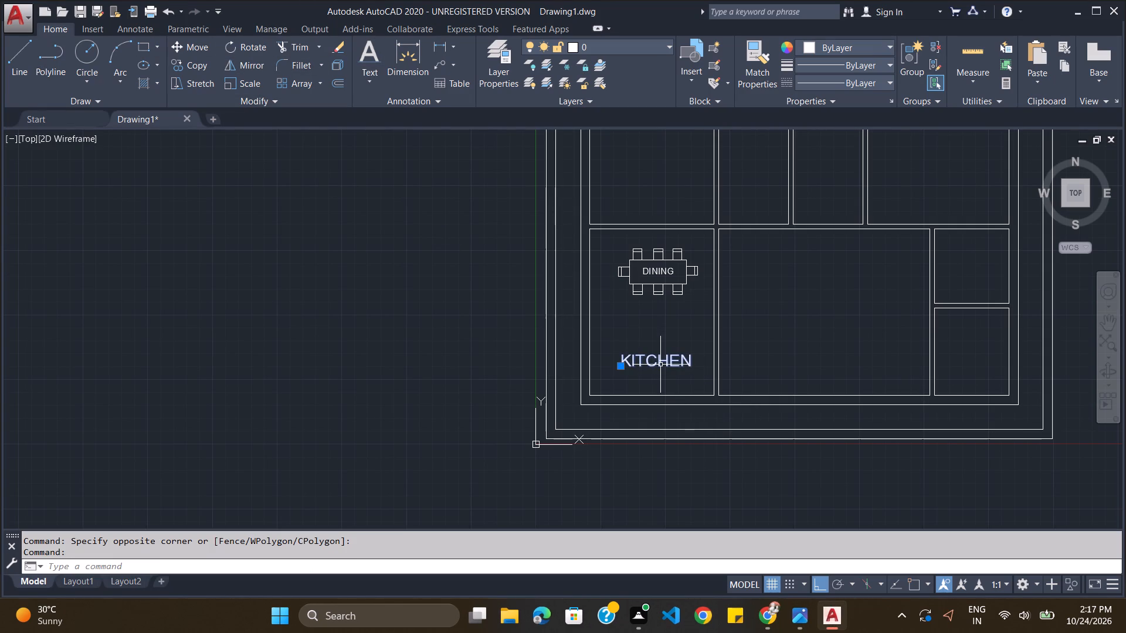
key(ctrl+c)
key(ctrl+v)
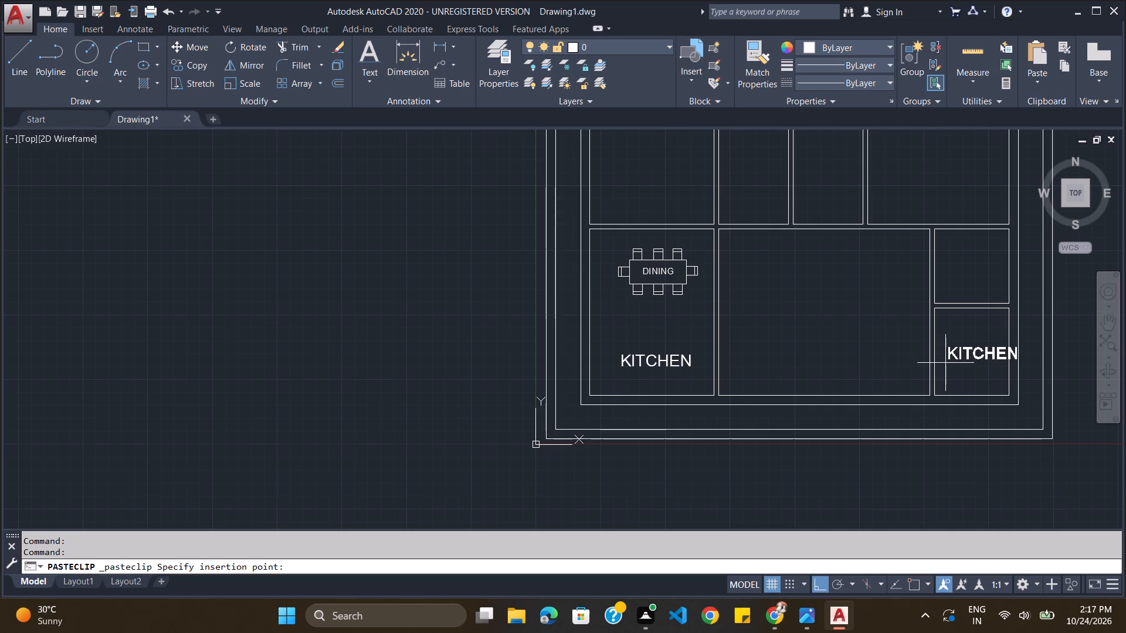
click(945, 363)
double_click(977, 355)
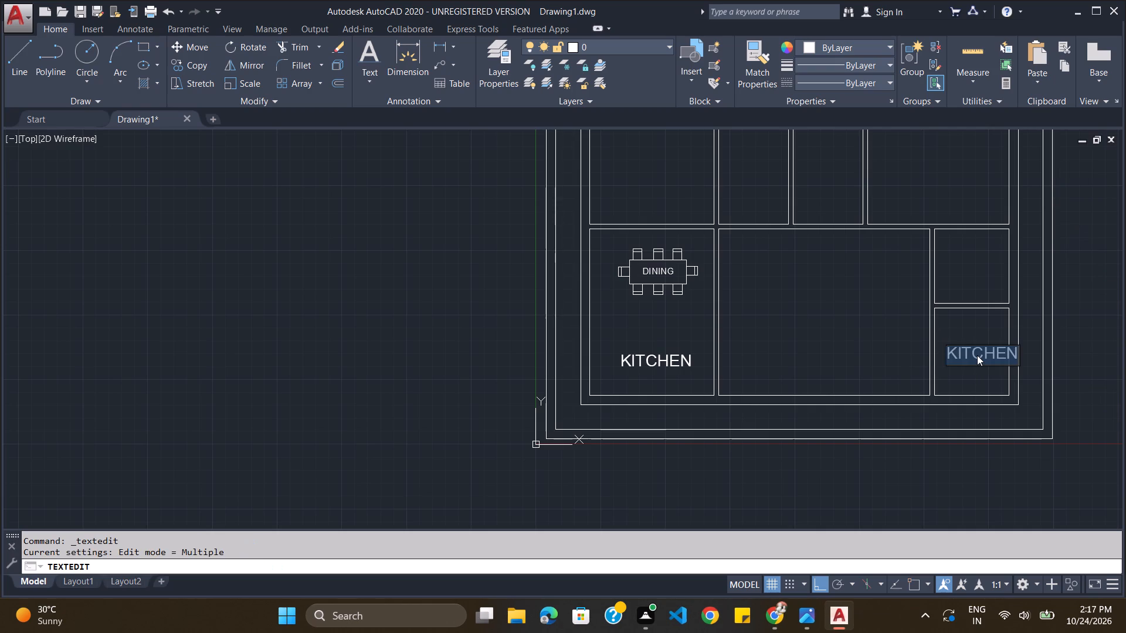
text(PUJA)
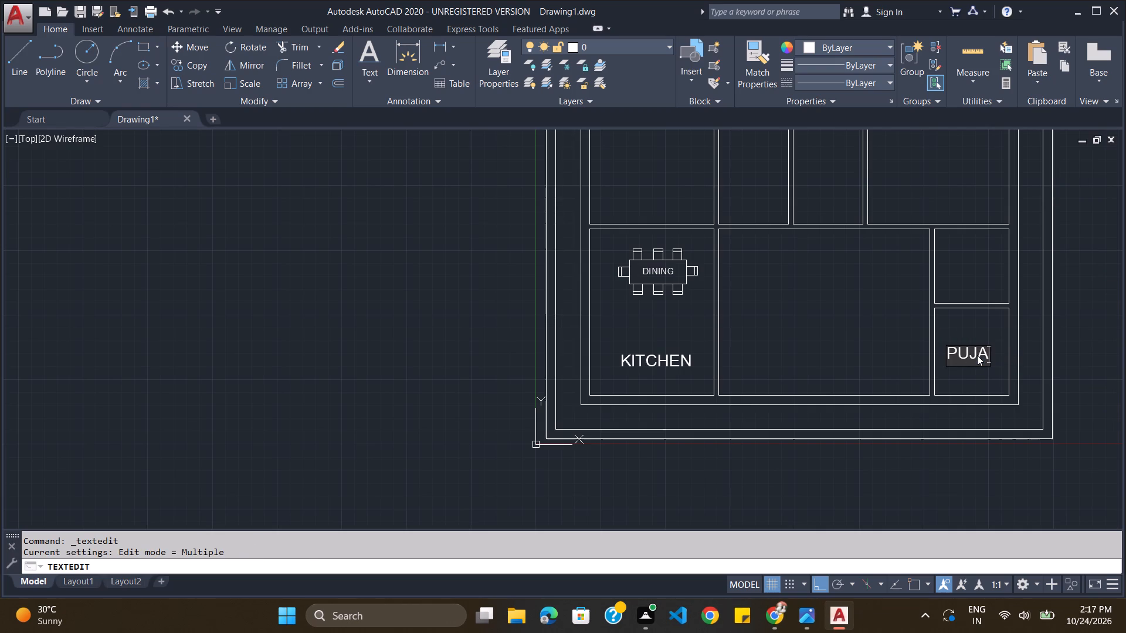
key(Return)
Paste another KITCHEN copy into the small room directly above PUJA and change it to TOILET.
key(alt+Tab)
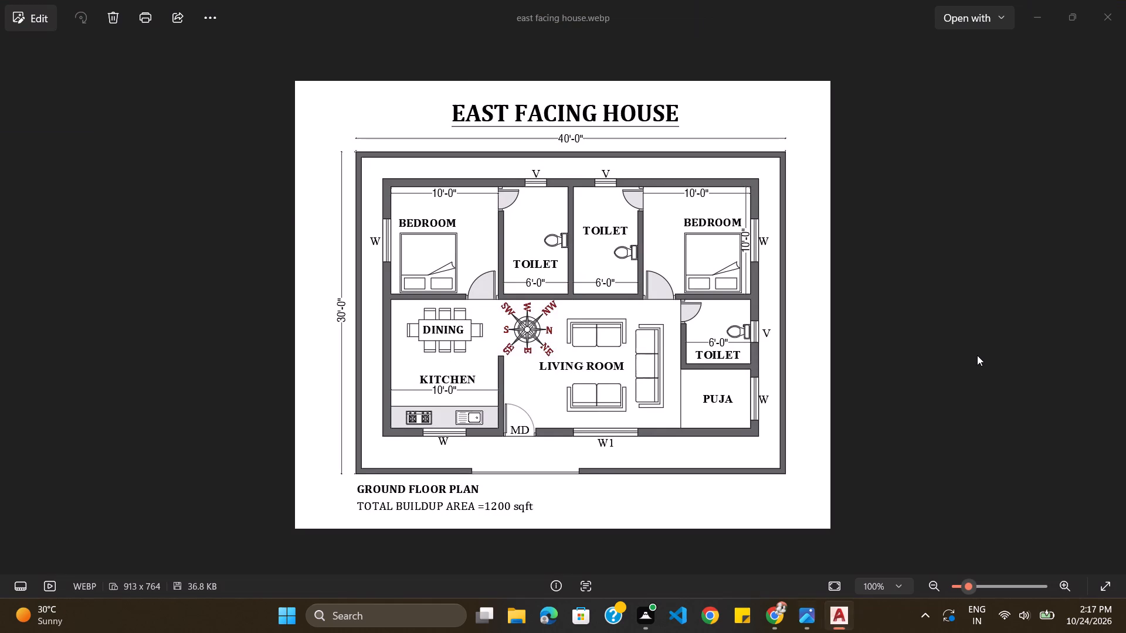
key(alt+Tab)
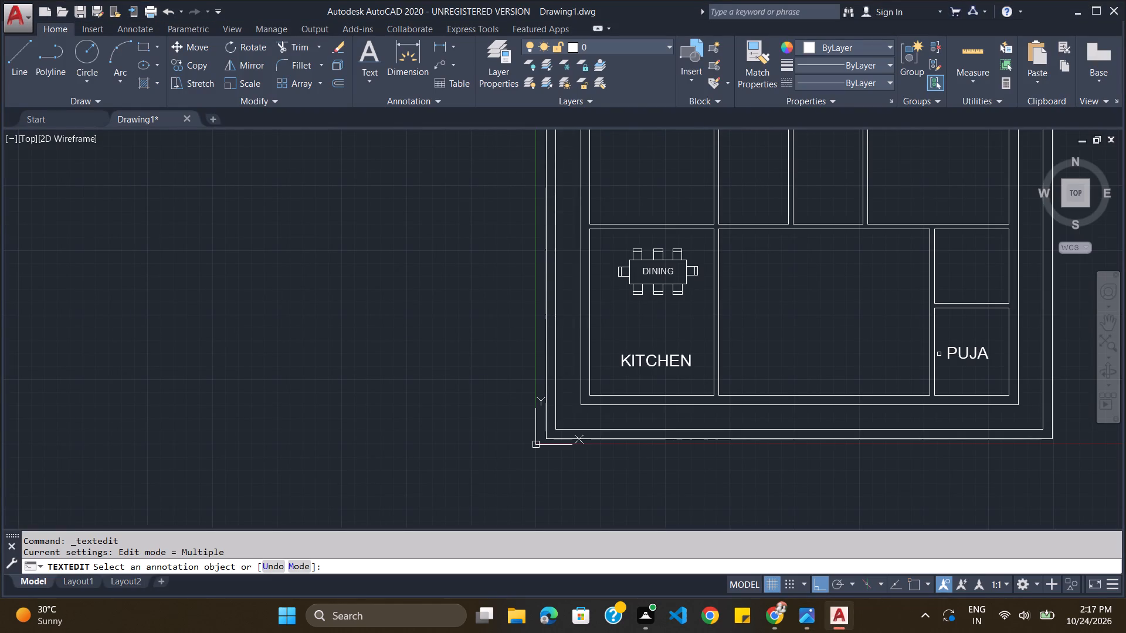
key(ctrl+v)
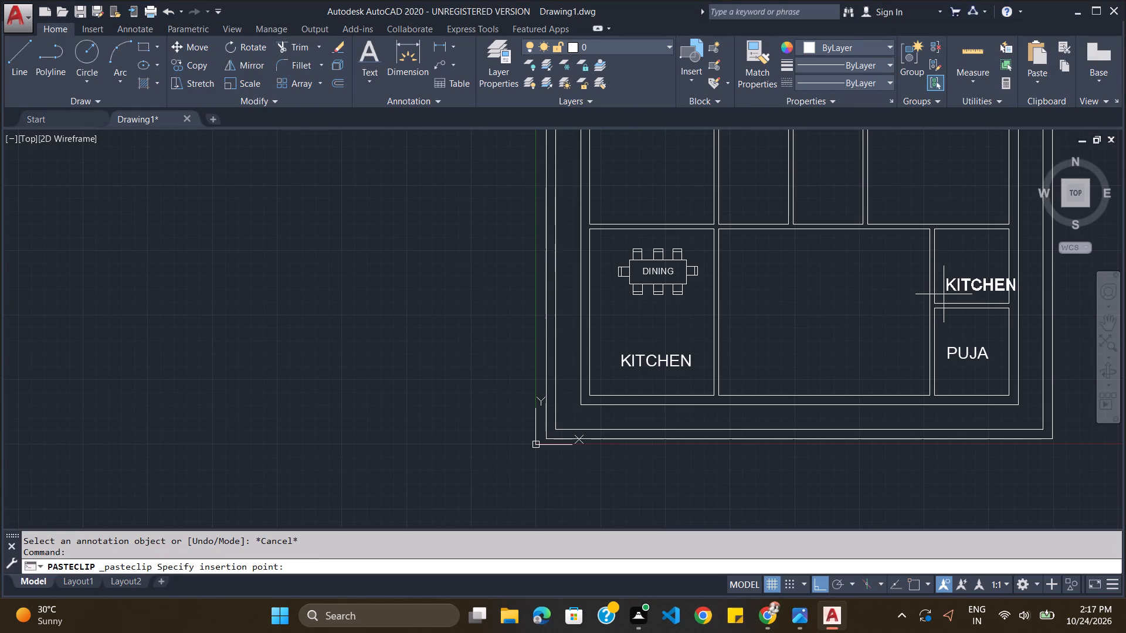
click(944, 294)
double_click(967, 285)
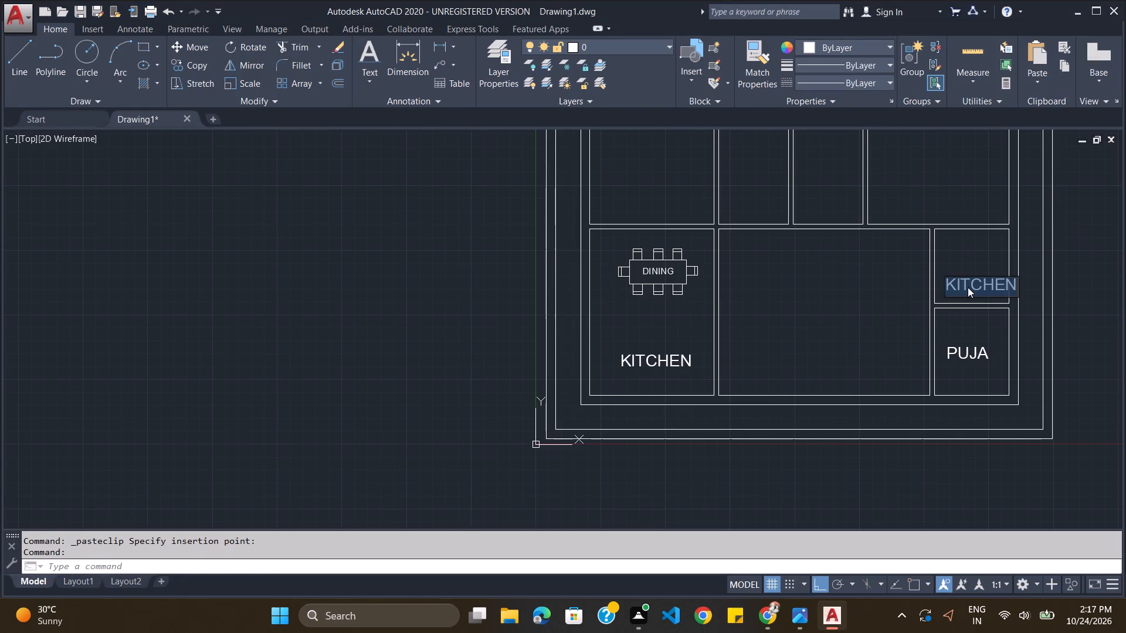
text(TOILET)
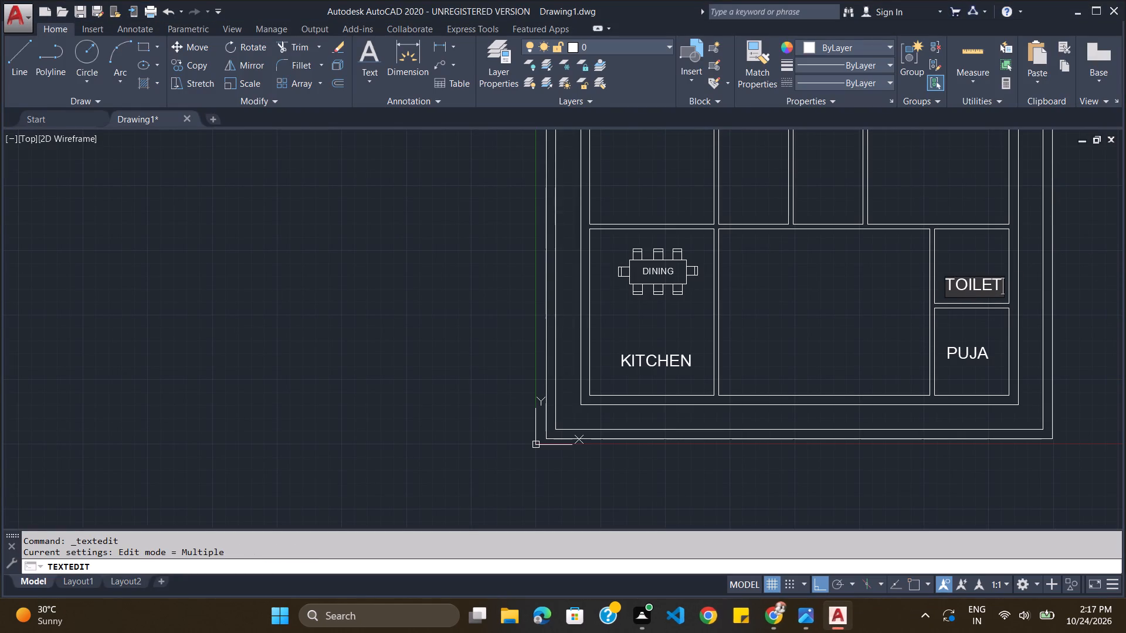
key(Return)
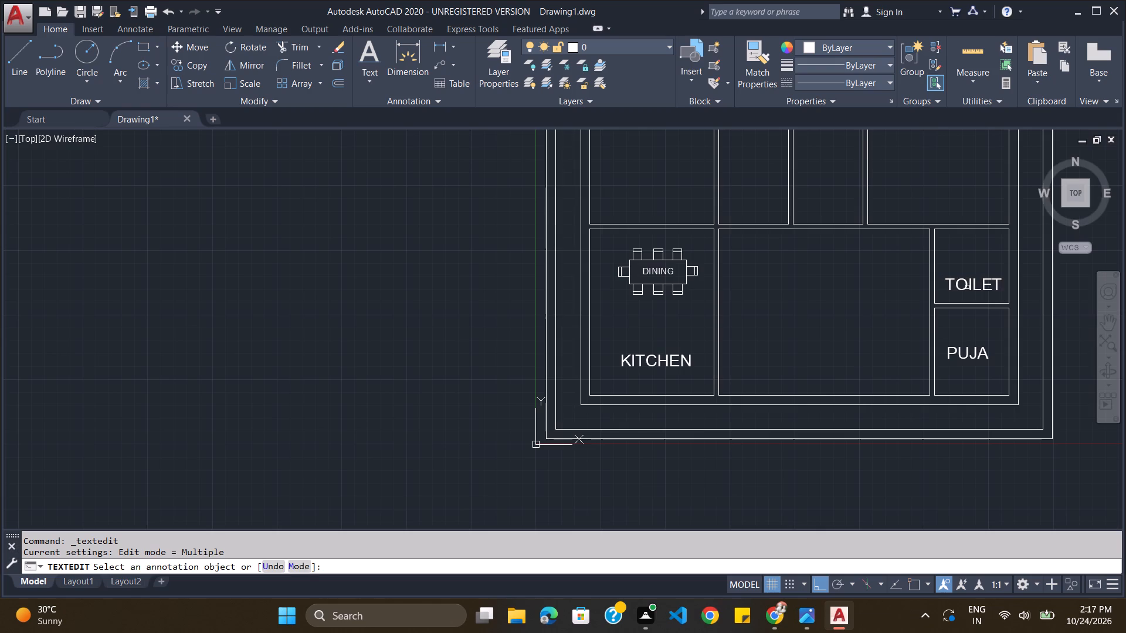
Paste another KITCHEN copy into the large room between the kitchen and the toilet, and change it to LIVING ROOM.
key(alt+Tab)
key(alt+Tab)
key(alt+Tab)
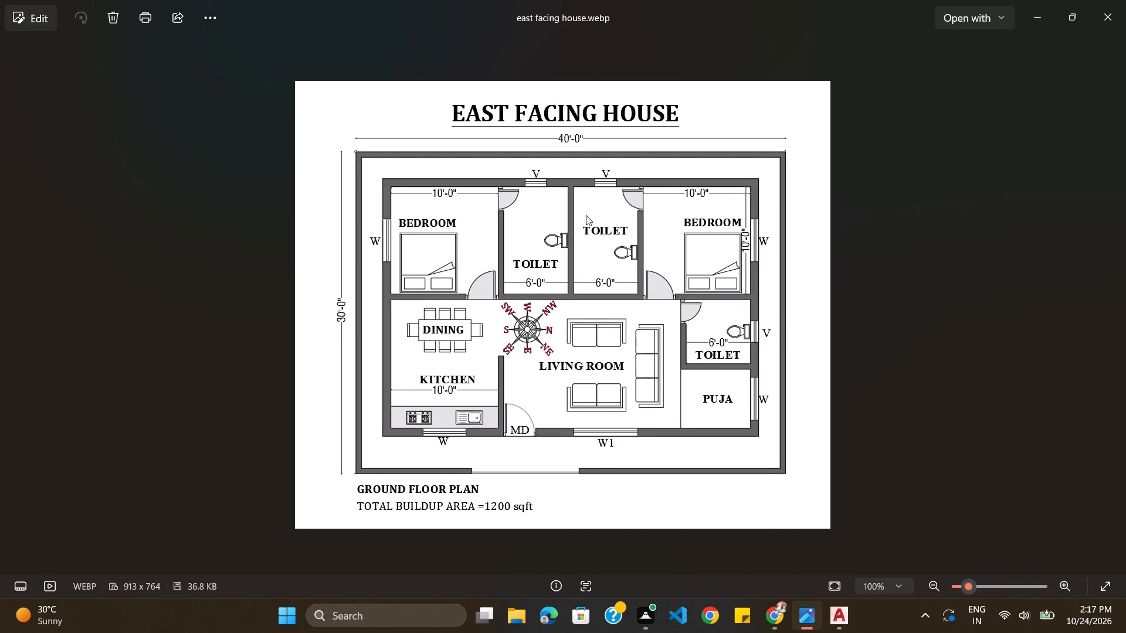
key(alt+Tab)
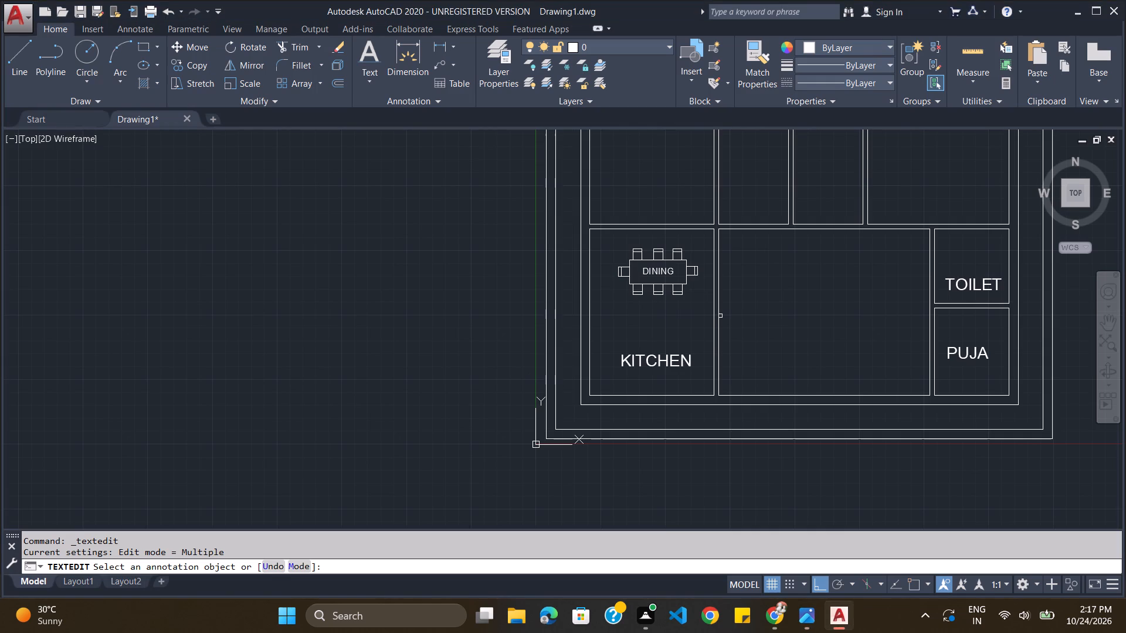
key(ctrl+v)
click(772, 321)
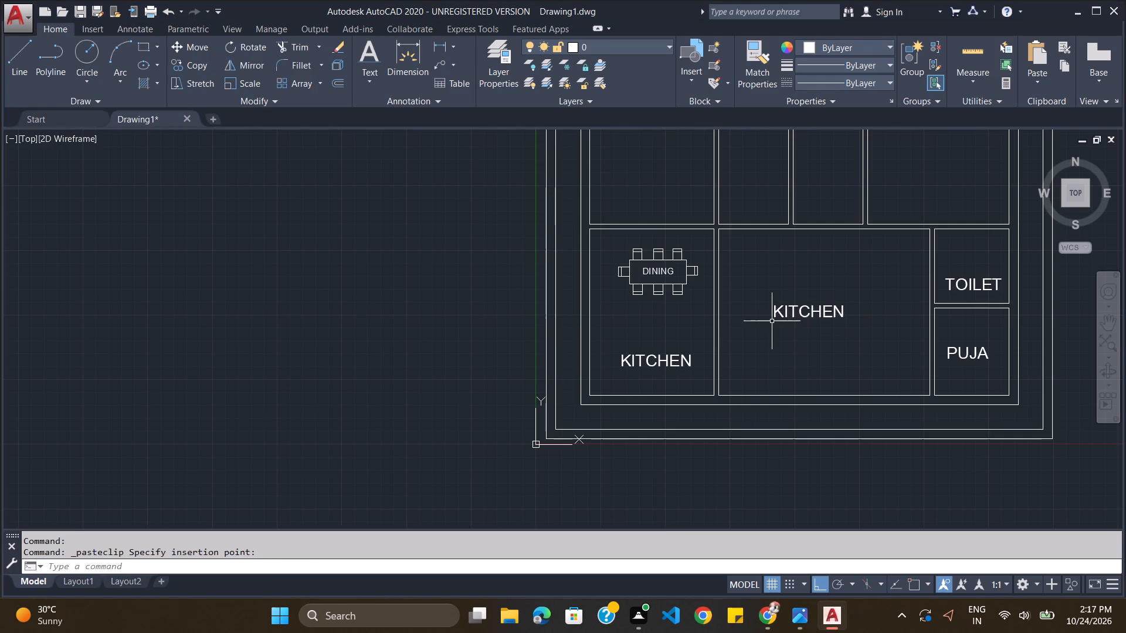
double_click(785, 314)
text(LIVING)
key(alt+Tab)
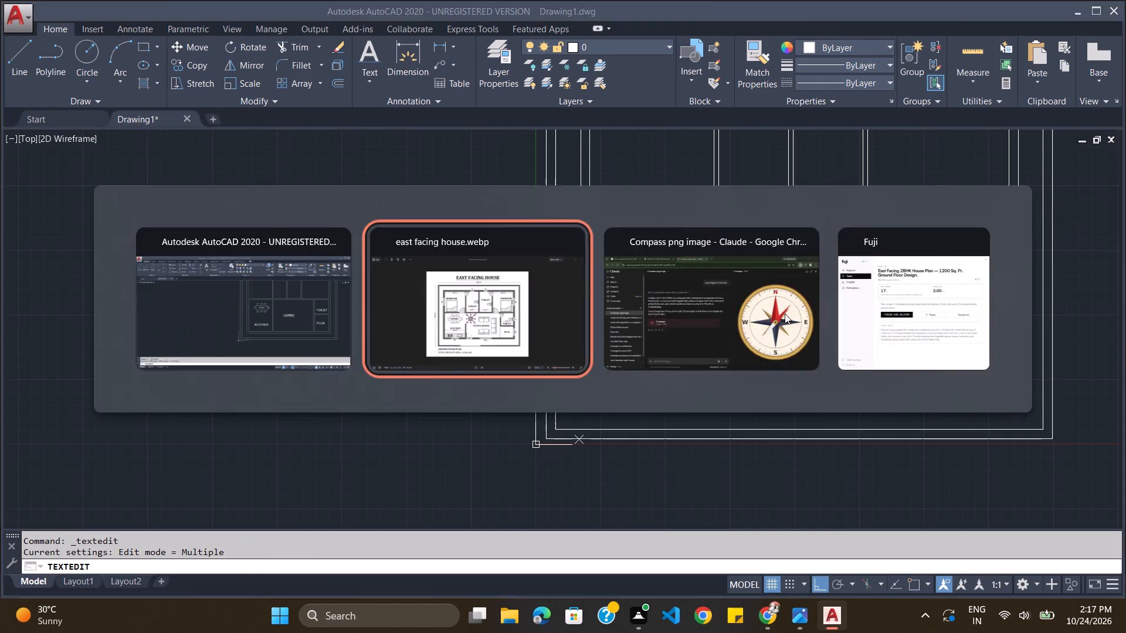
key(alt+Tab)
key(space)
text(ROOM)
key(Return)
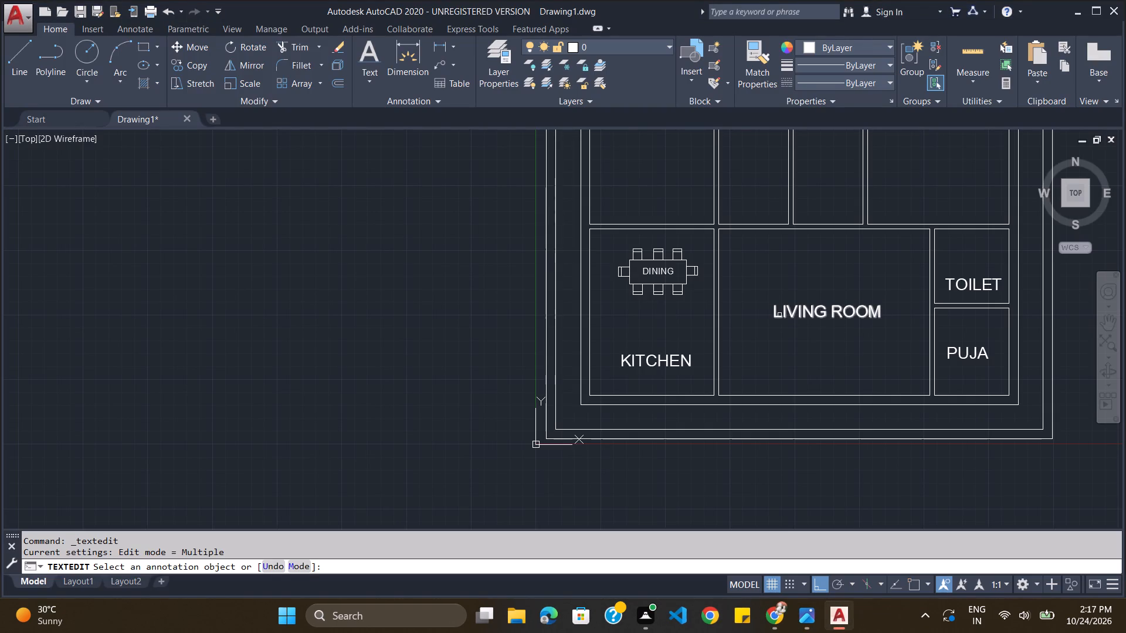
Move the LIVING ROOM text slightly left so it starts nearer the kitchen wall.
key(Escape)
click(819, 312)
drag(815, 312, 812, 312)
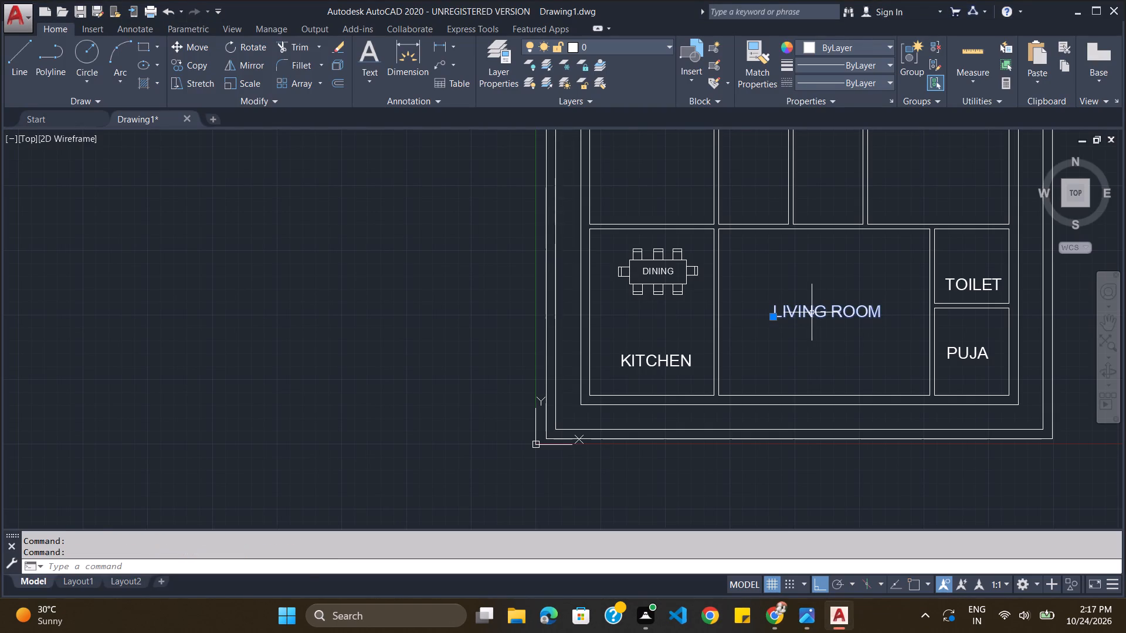
drag(812, 312, 792, 312)
Draw a horizontal sofa rectangle above the LIVING ROOM text, about a third of the room's width, following the reference image.
key(alt+Tab)
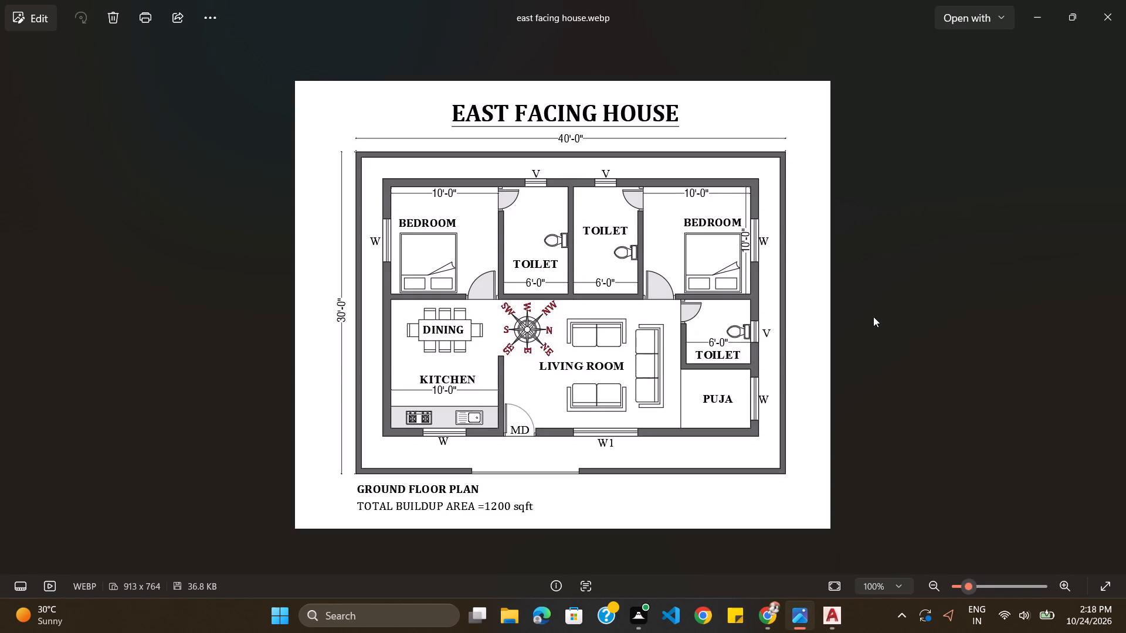
key(alt+Tab)
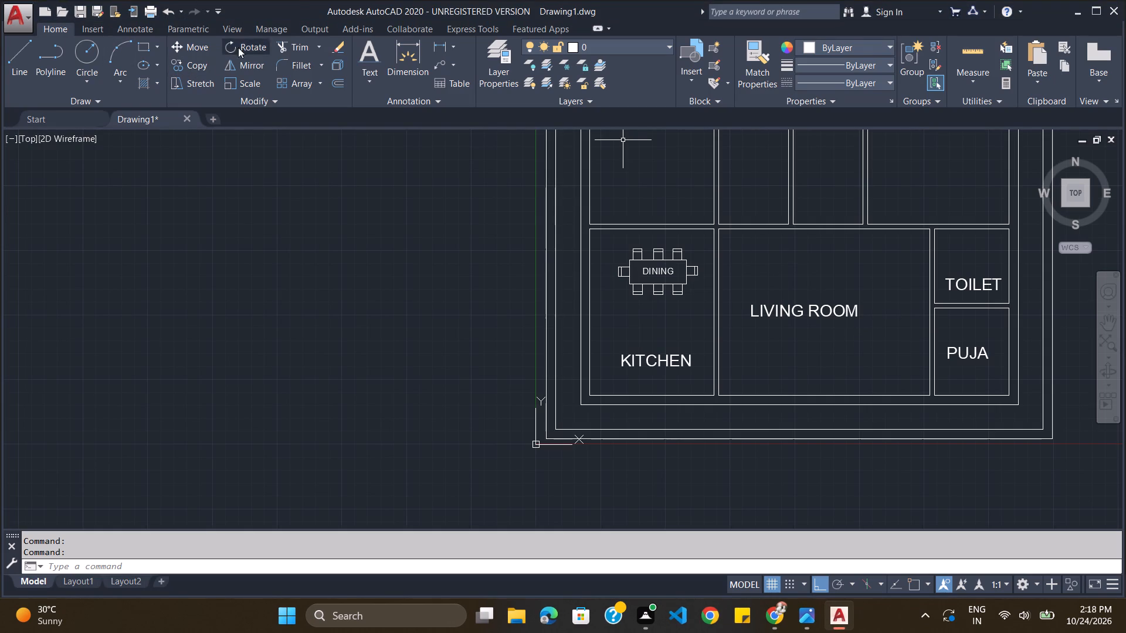
click(140, 48)
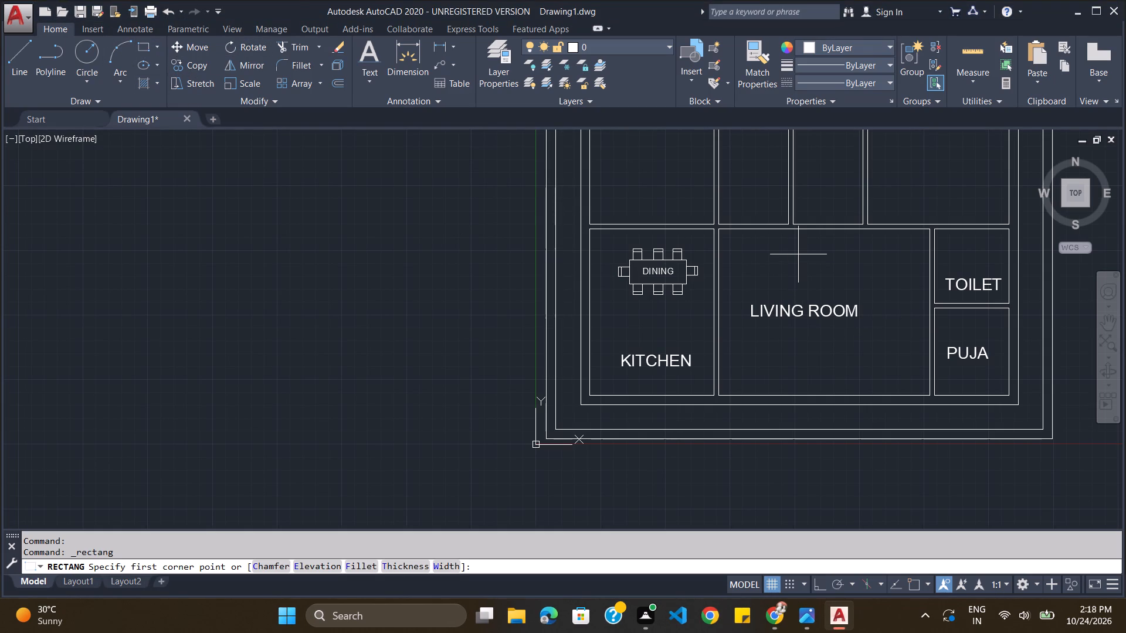
click(788, 291)
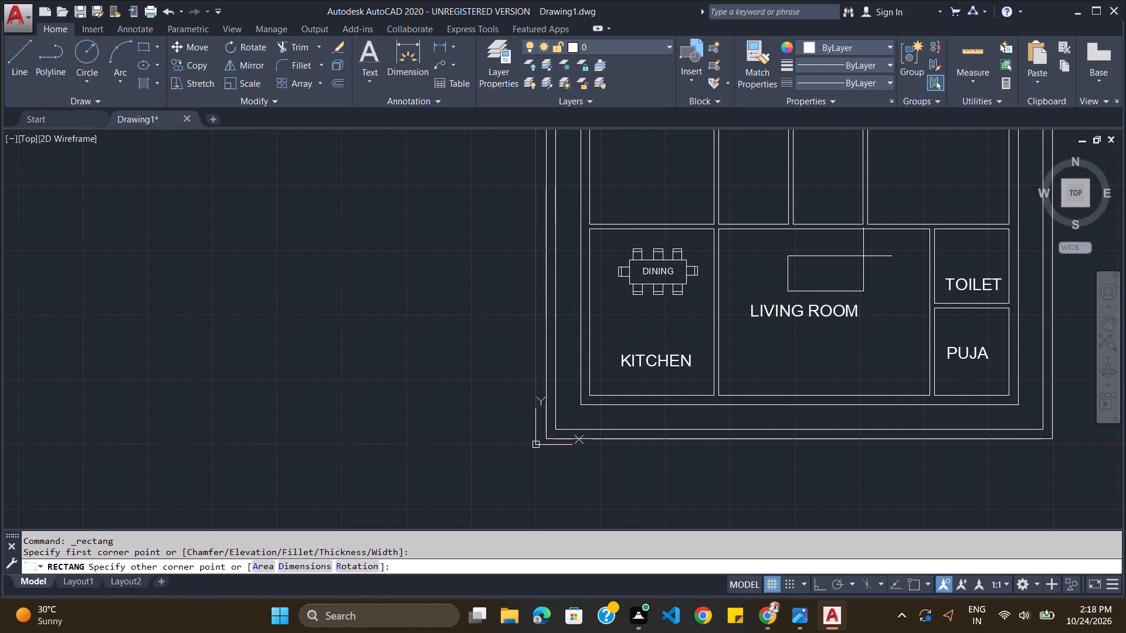
click(859, 256)
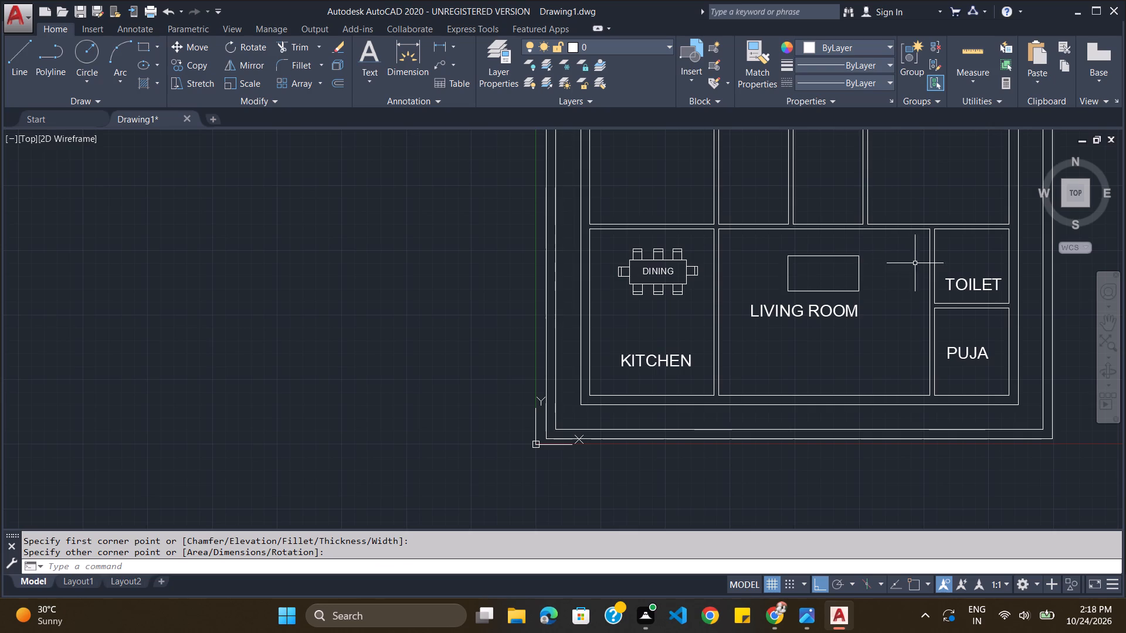
Draw an upright sofa rectangle right of the LIVING ROOM text, about half the room's height, starting just below the first sofa's lower-right corner.
key(alt+Tab)
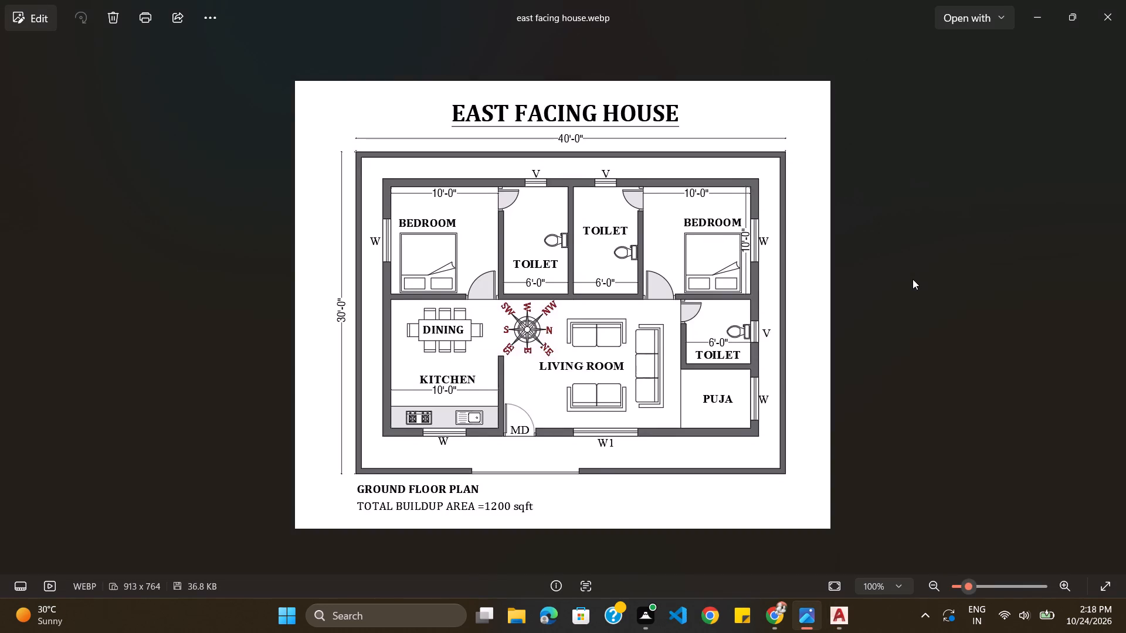
key(alt+Tab)
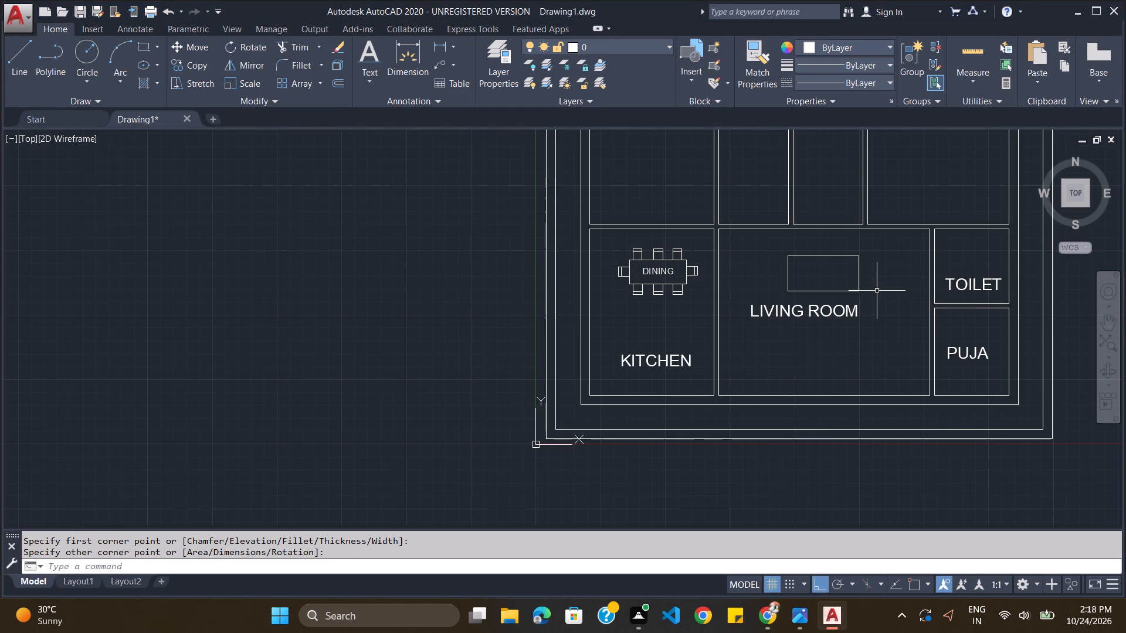
click(144, 46)
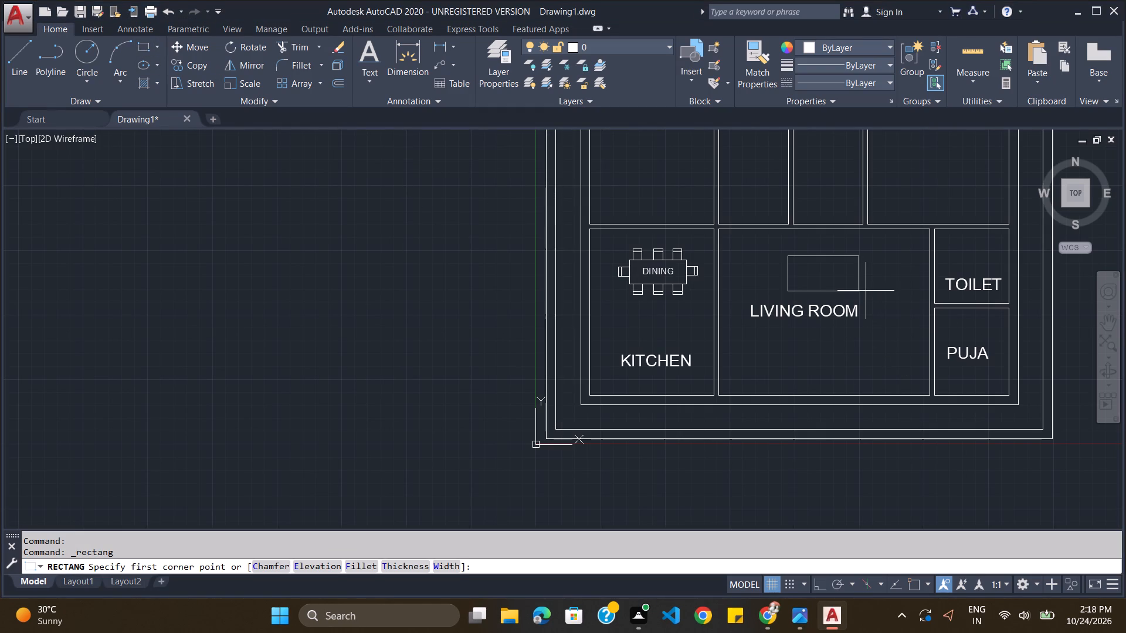
click(866, 291)
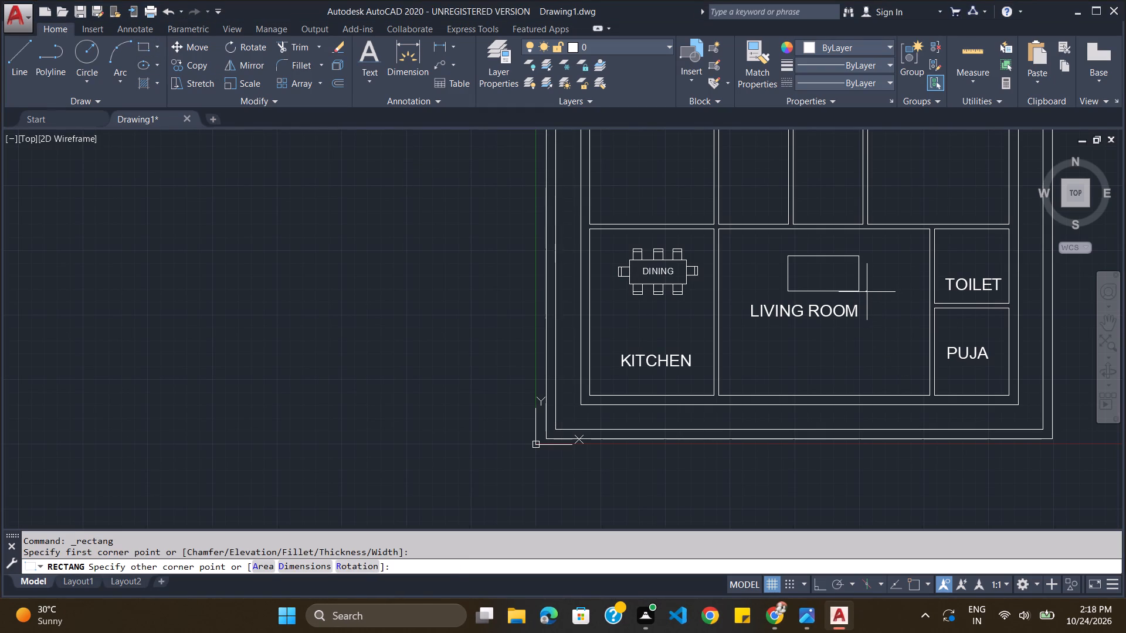
click(908, 370)
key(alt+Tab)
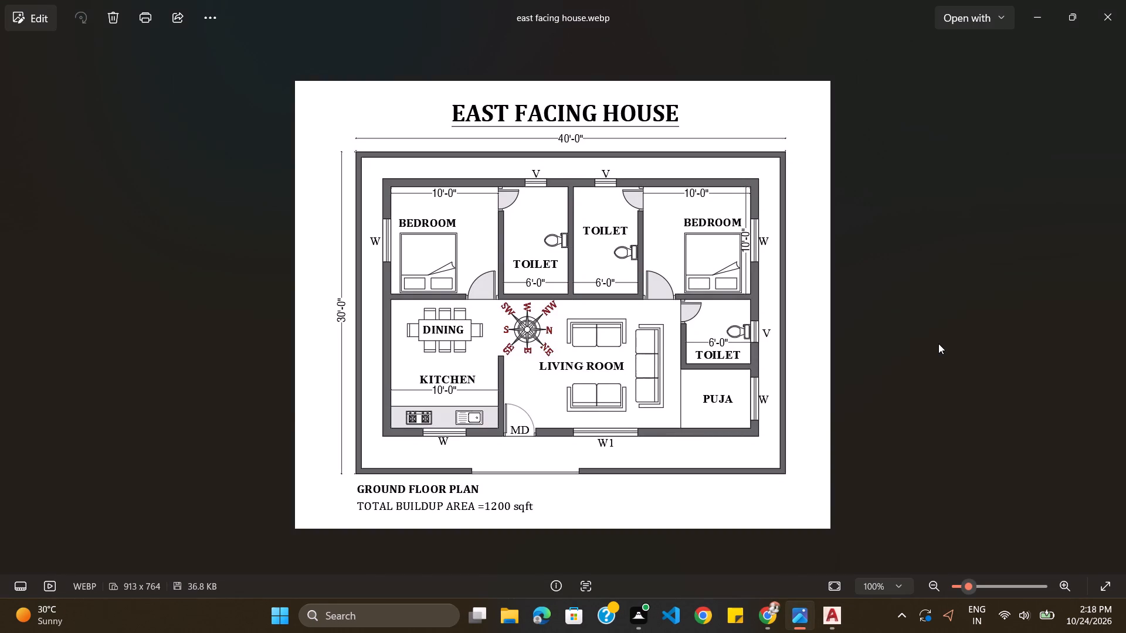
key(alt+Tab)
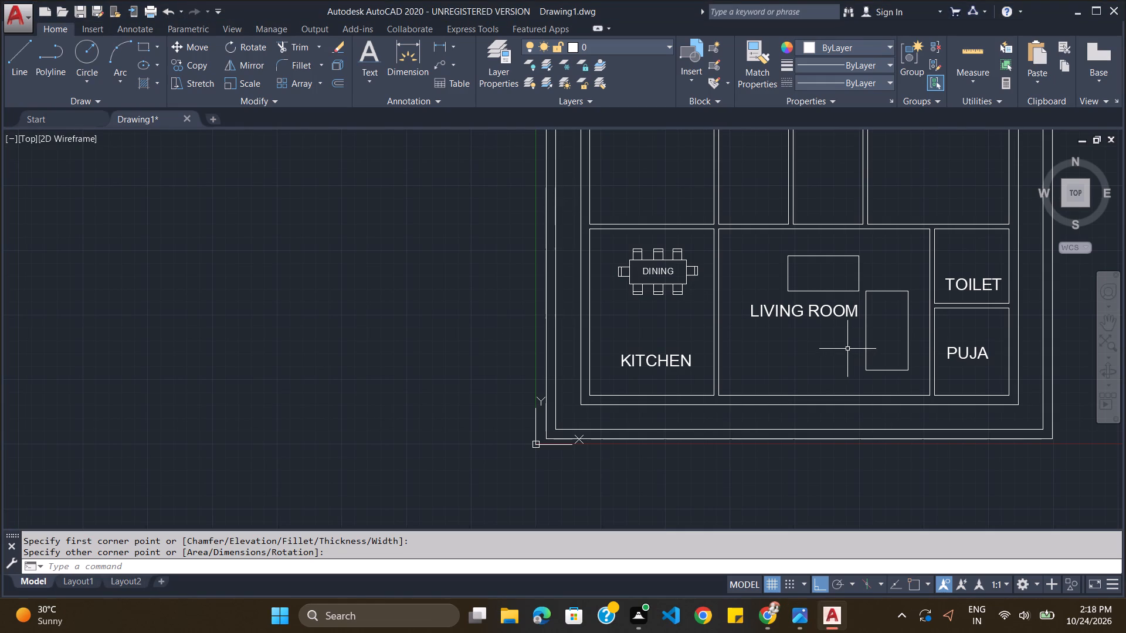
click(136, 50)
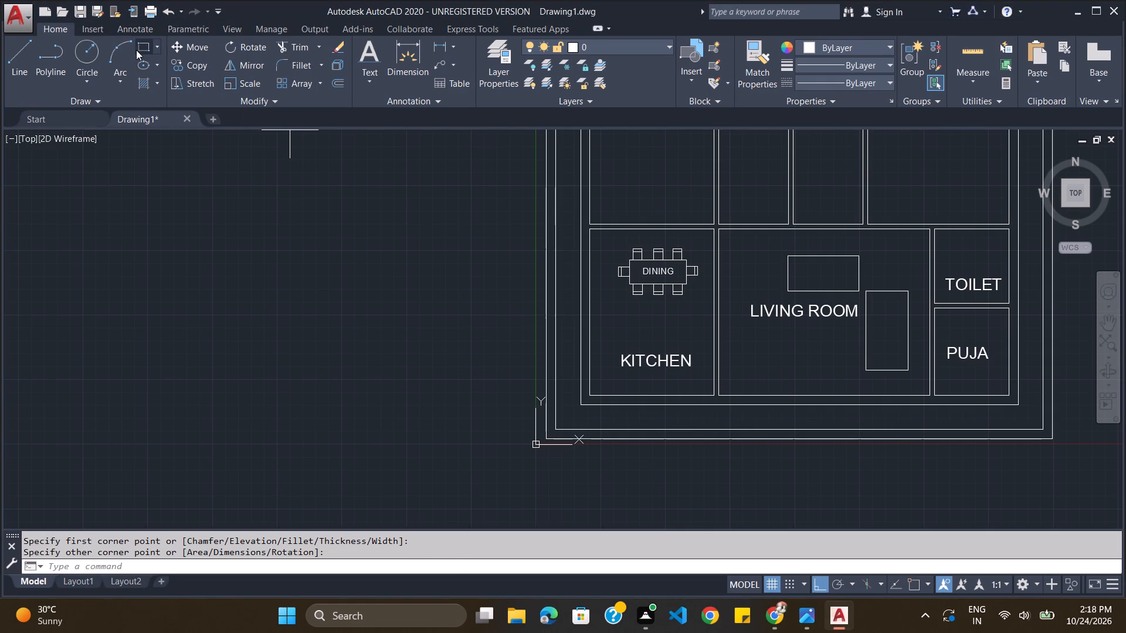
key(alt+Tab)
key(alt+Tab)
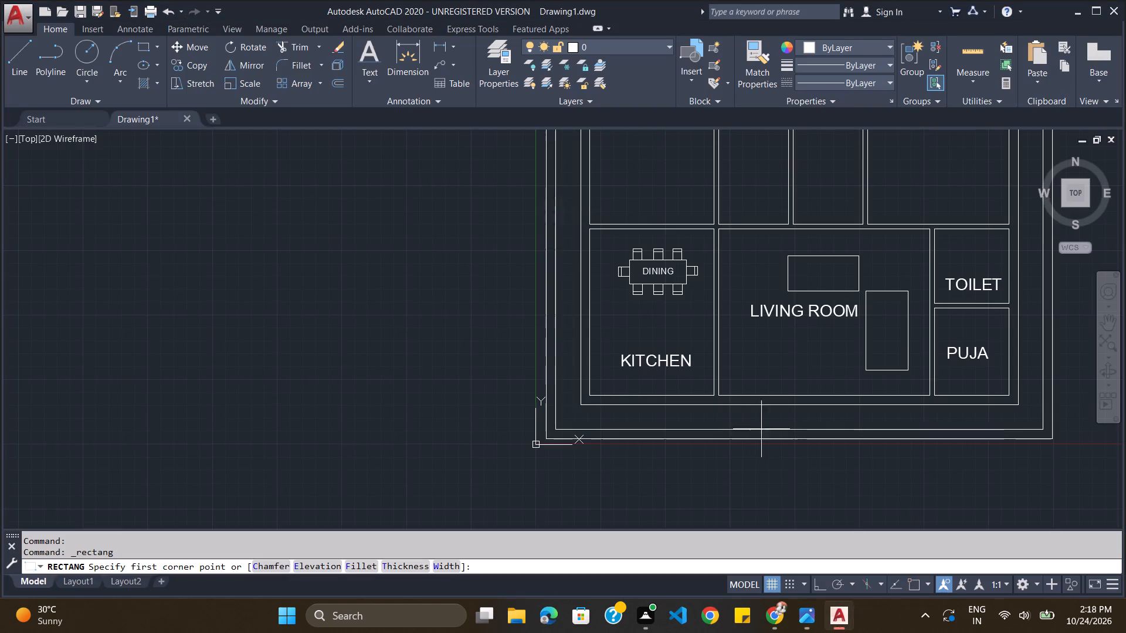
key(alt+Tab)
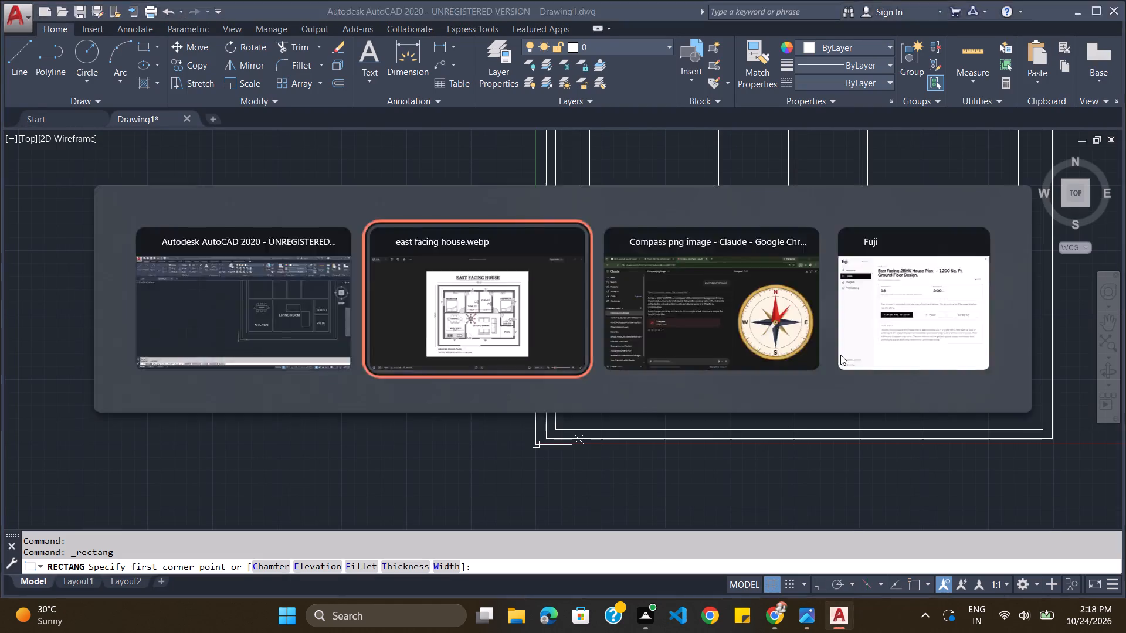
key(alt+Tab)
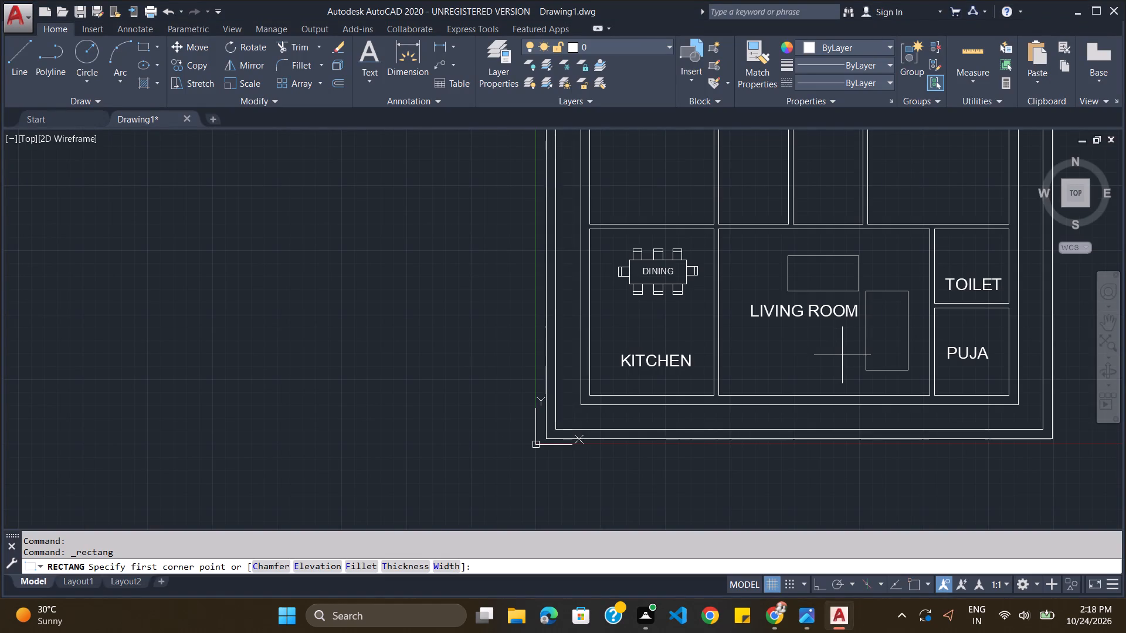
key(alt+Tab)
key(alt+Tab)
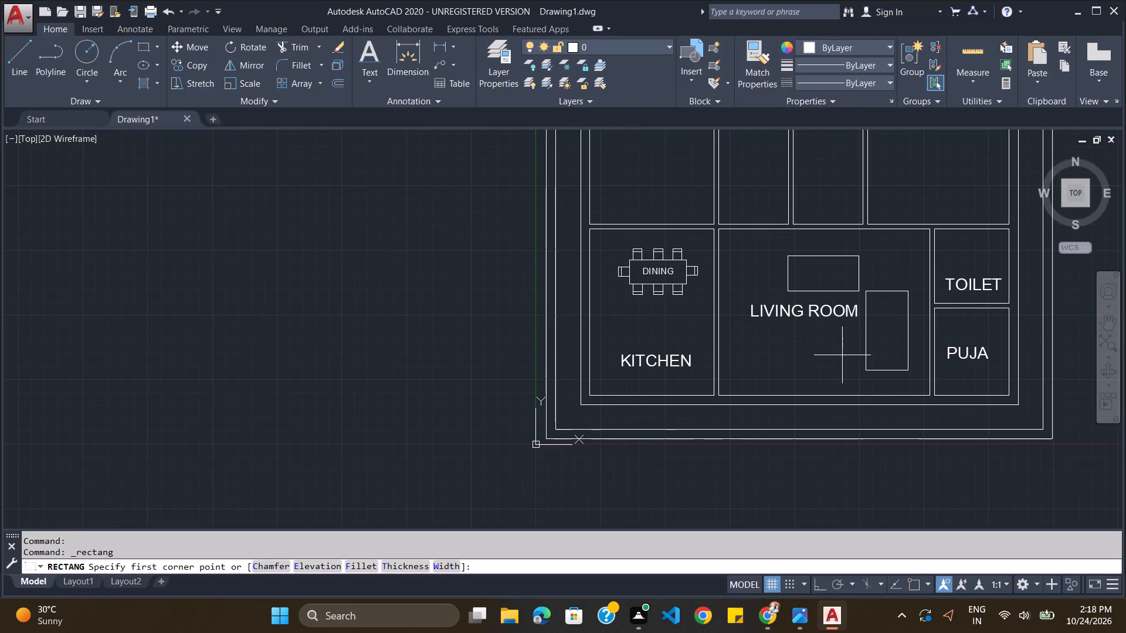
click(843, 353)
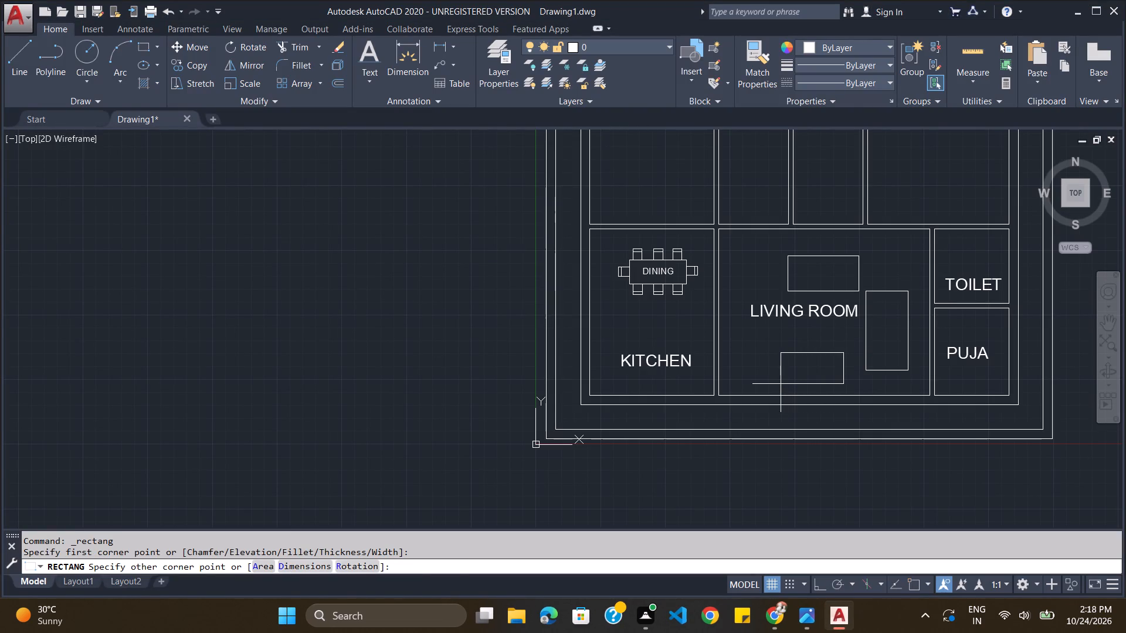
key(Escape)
Copy the horizontal sofa rectangle and paste it below the LIVING ROOM text, near the room's lower wall.
click(805, 257)
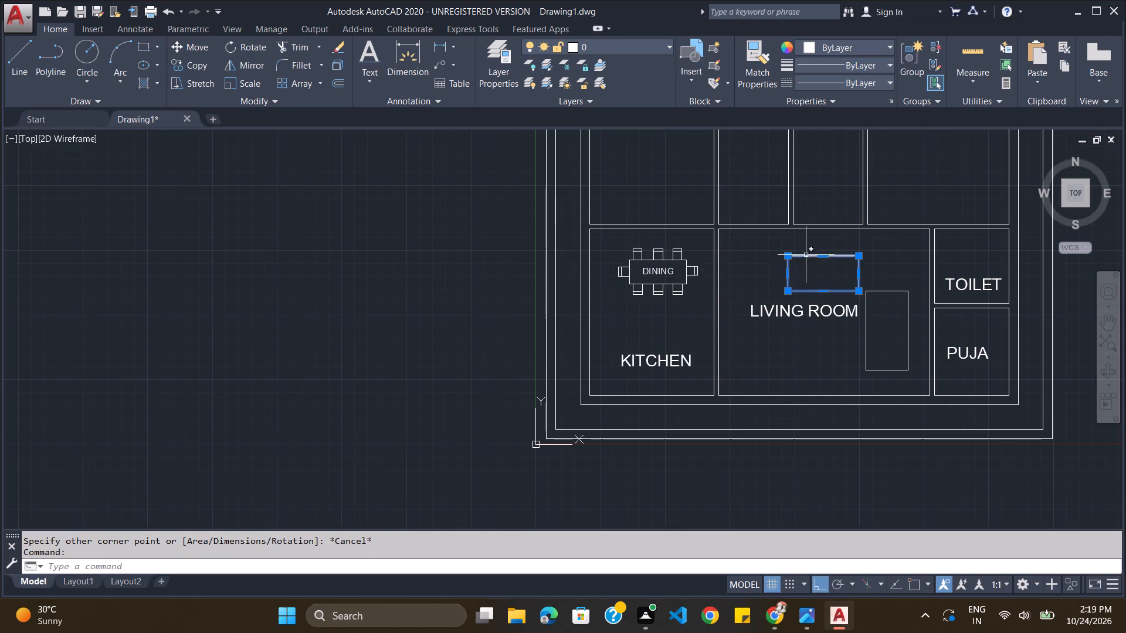
key(ctrl+c)
key(ctrl+v)
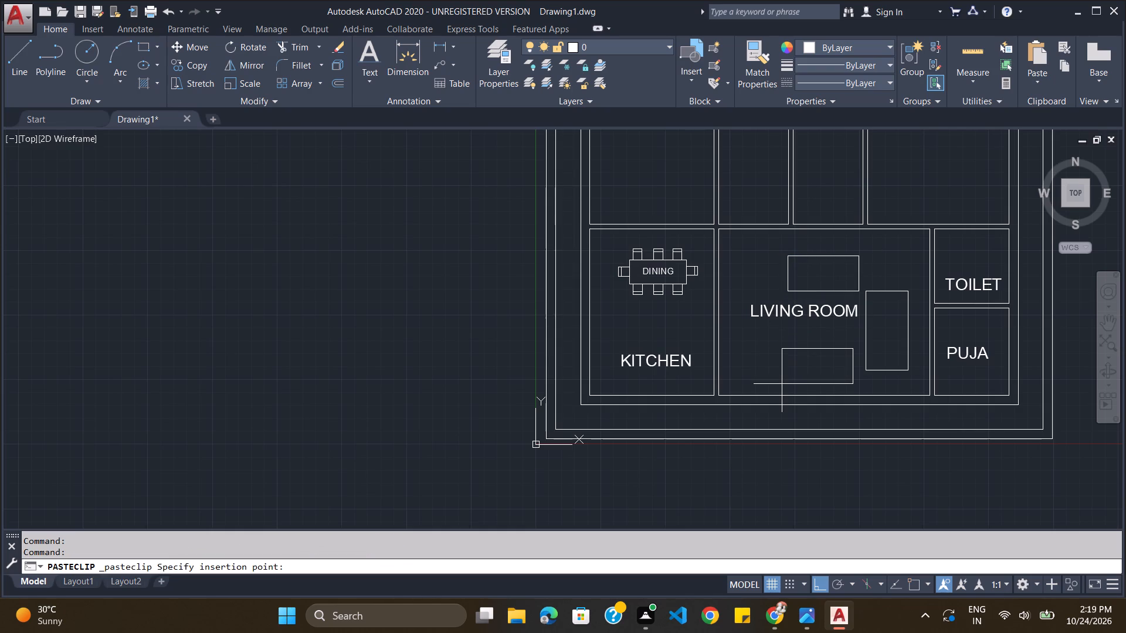
click(782, 384)
Paste another sofa copy slightly left of the upper sofa, in line with the lower one, and delete the original upper rectangle.
click(787, 290)
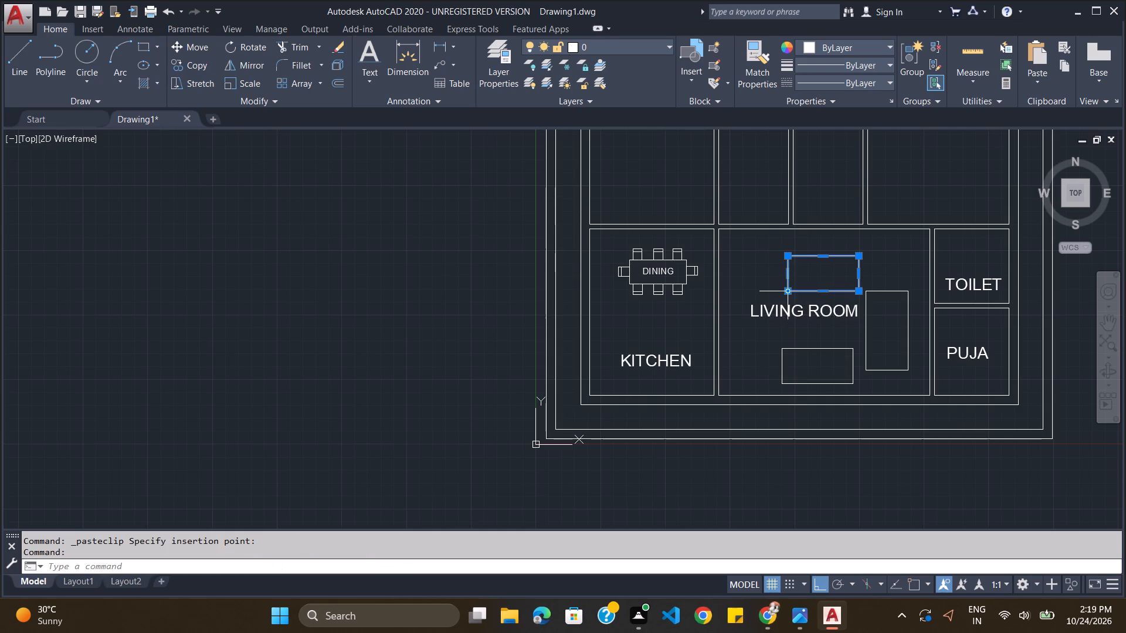
key(m)
key(Return)
key(Return)
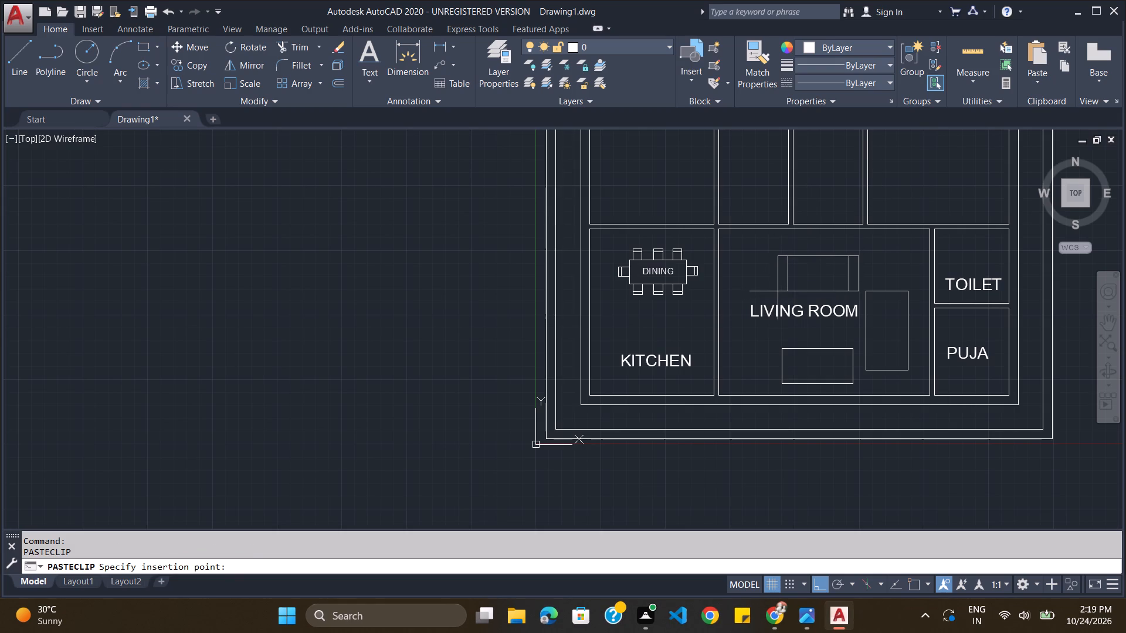
click(781, 291)
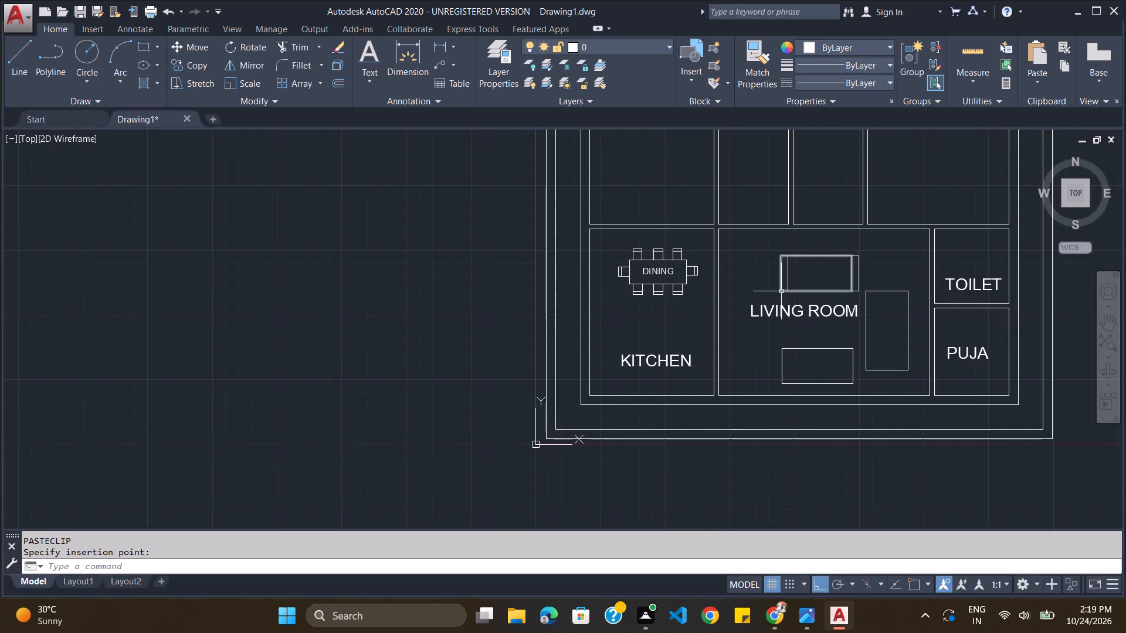
click(858, 276)
key(Delete)
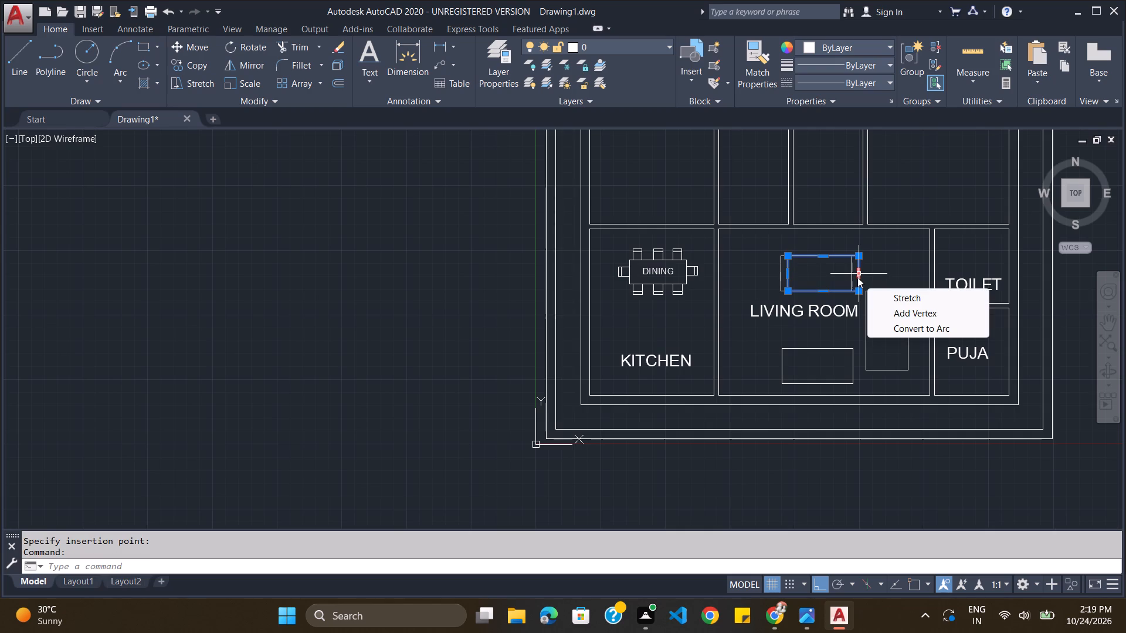
key(Delete)
key(Delete)
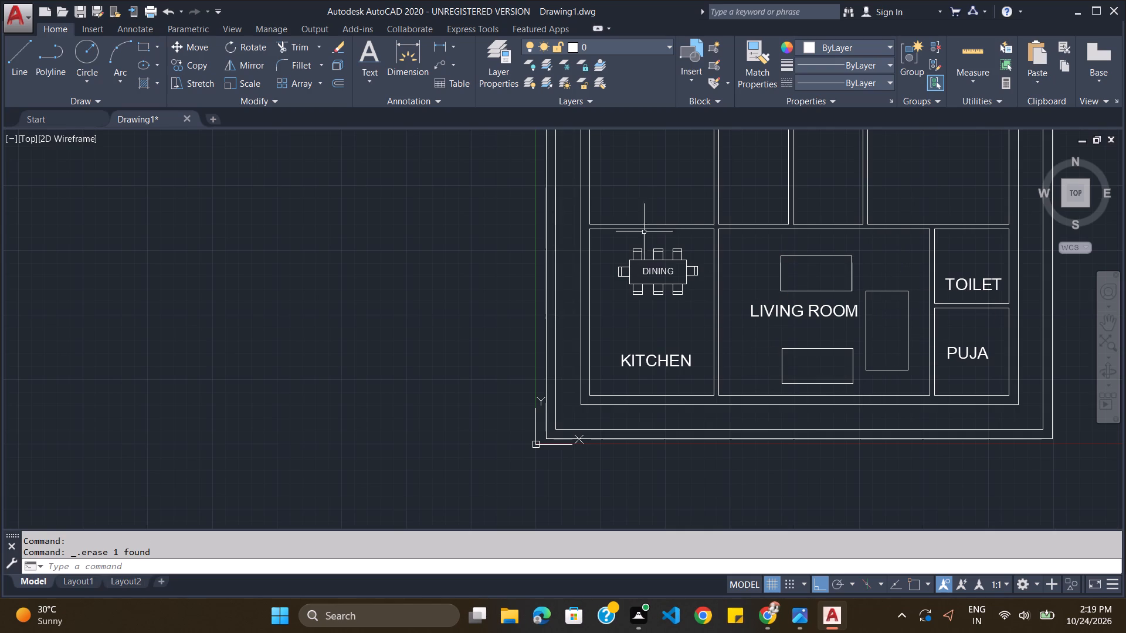
Following the reference image, replace the upright sofa rectangle with a taller one spanning from the upper sofa's mid-height to the lower sofa's mid-height.
key(alt+Tab)
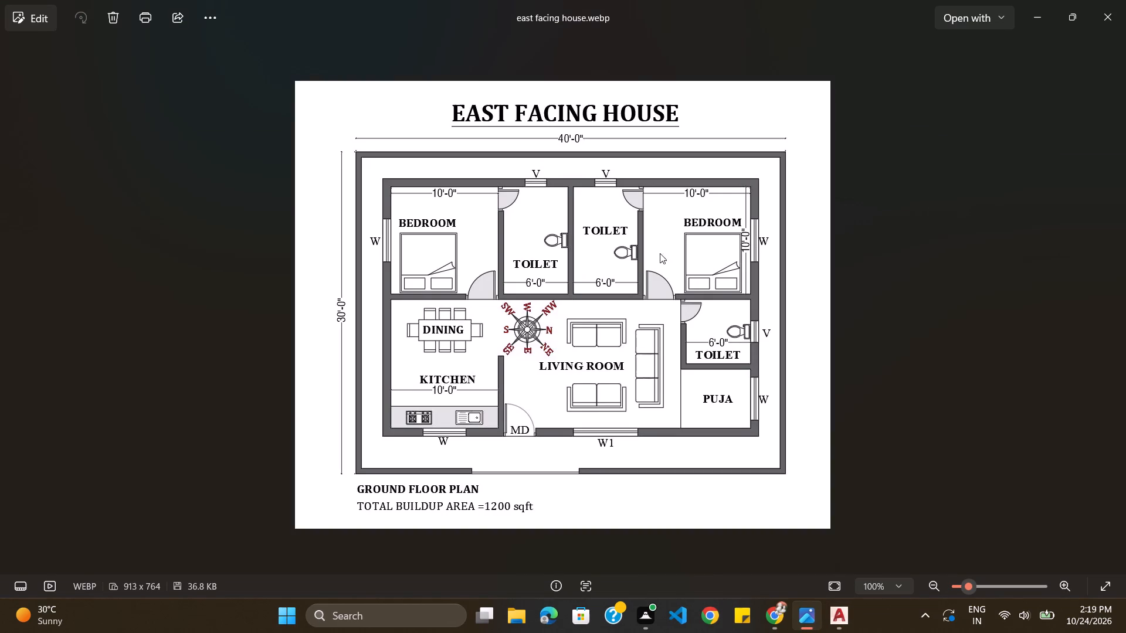
key(alt+Tab)
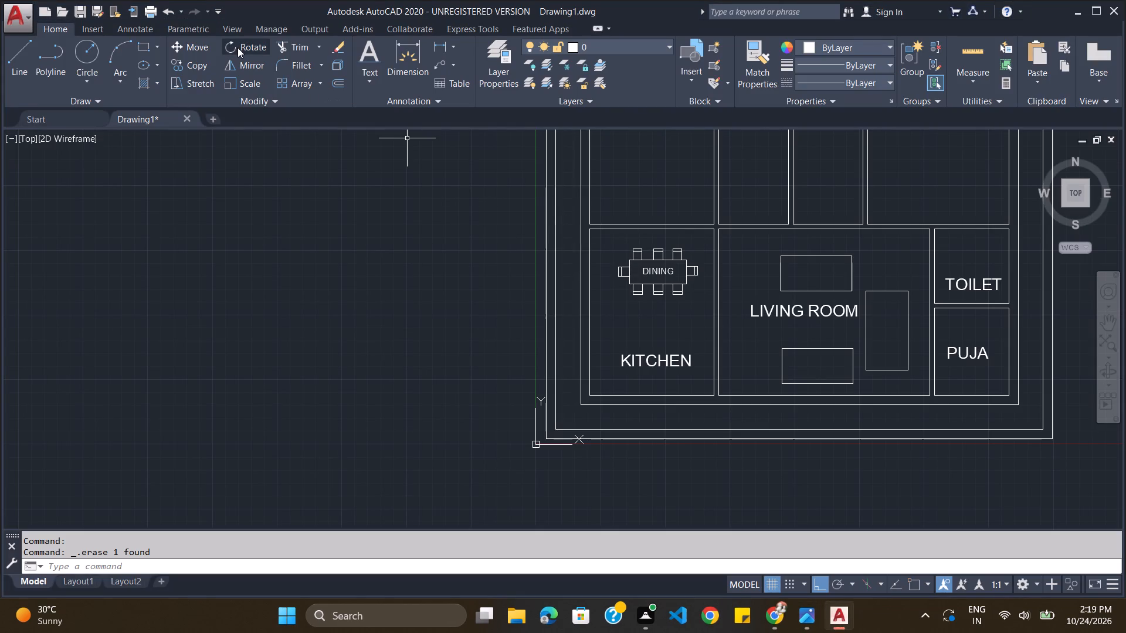
click(876, 290)
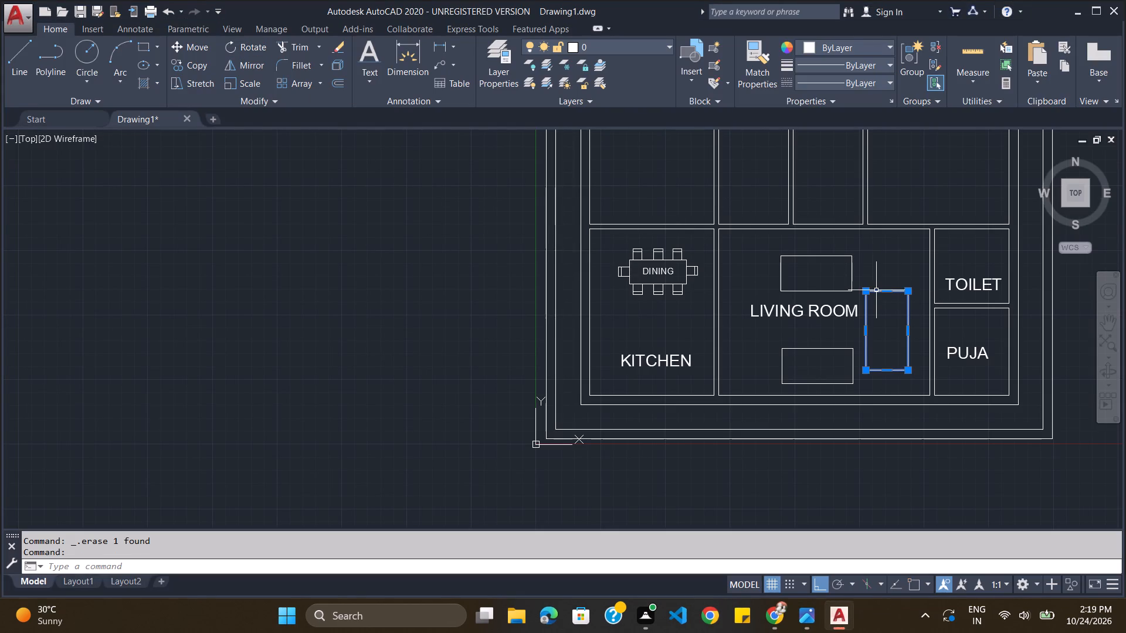
key(Delete)
click(141, 47)
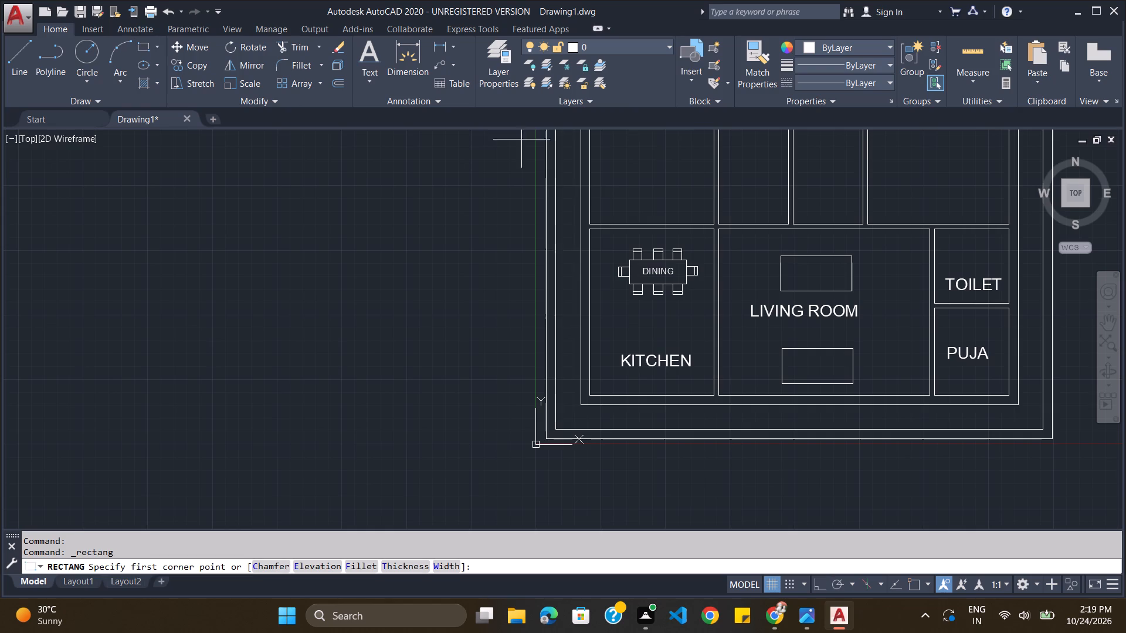
click(861, 272)
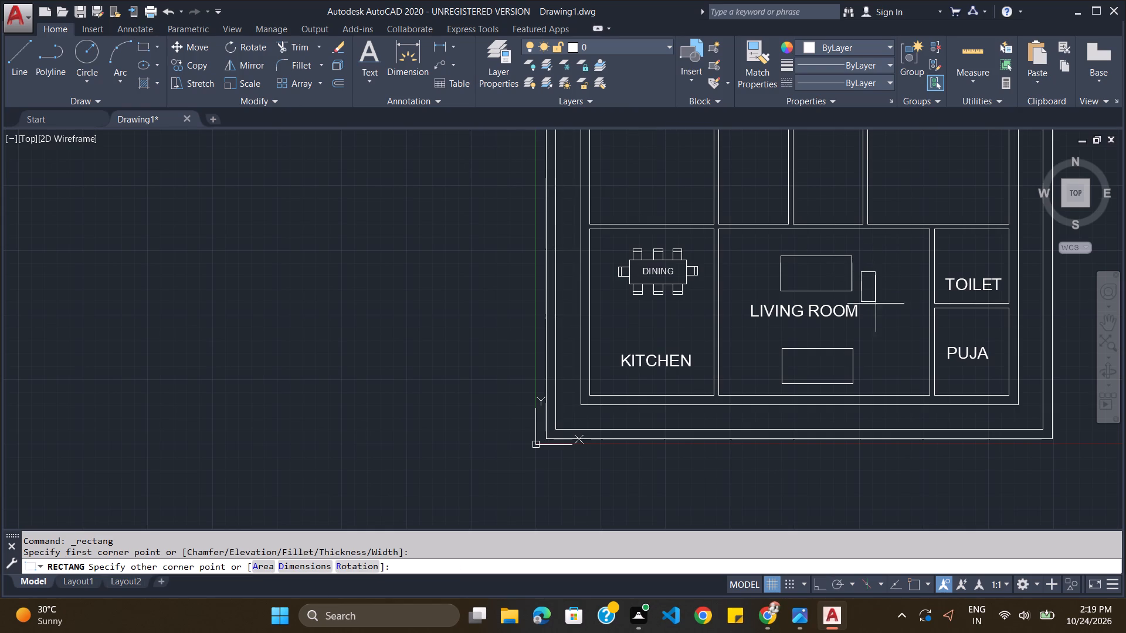
click(907, 364)
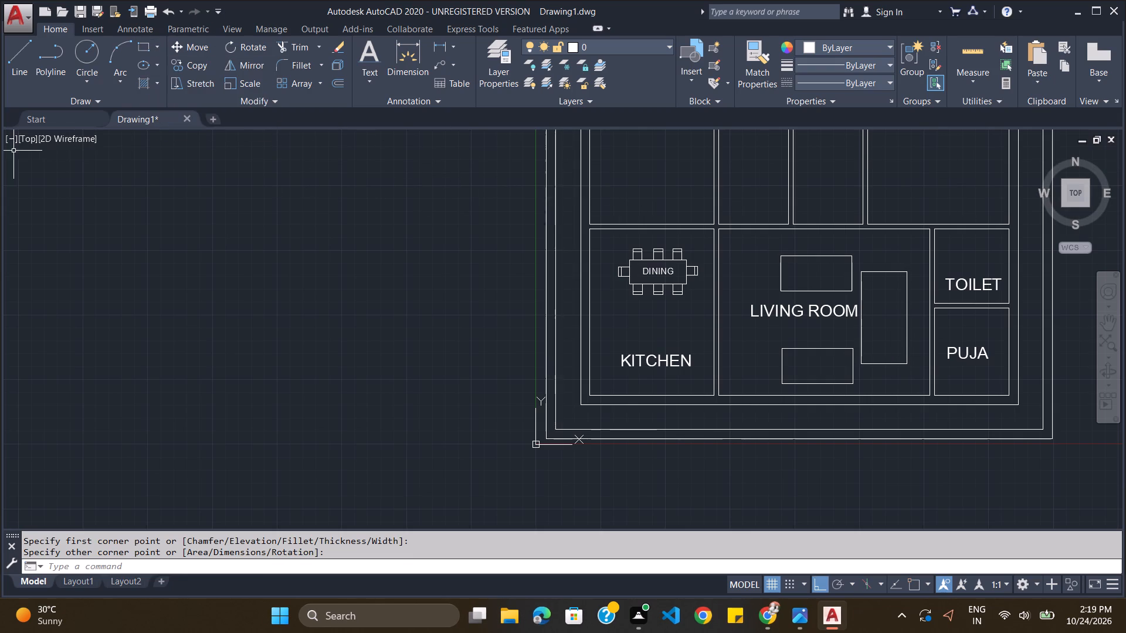
Draw a slightly wider back-and-arms rectangle over the upper sofa's upper half, extending a little above it and past both ends.
click(142, 46)
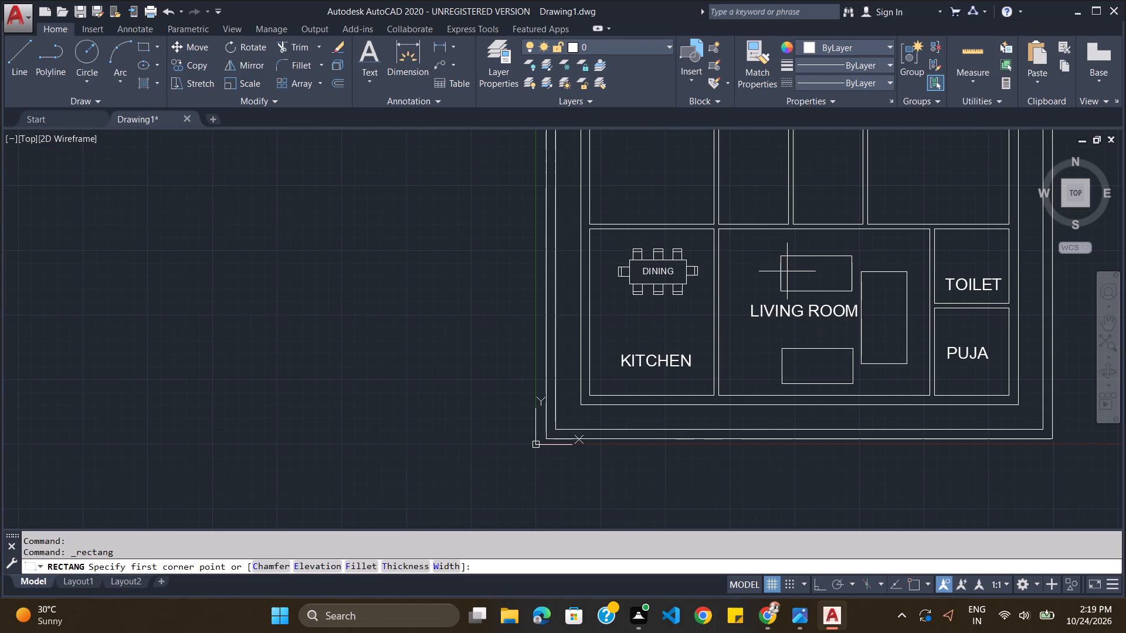
click(774, 276)
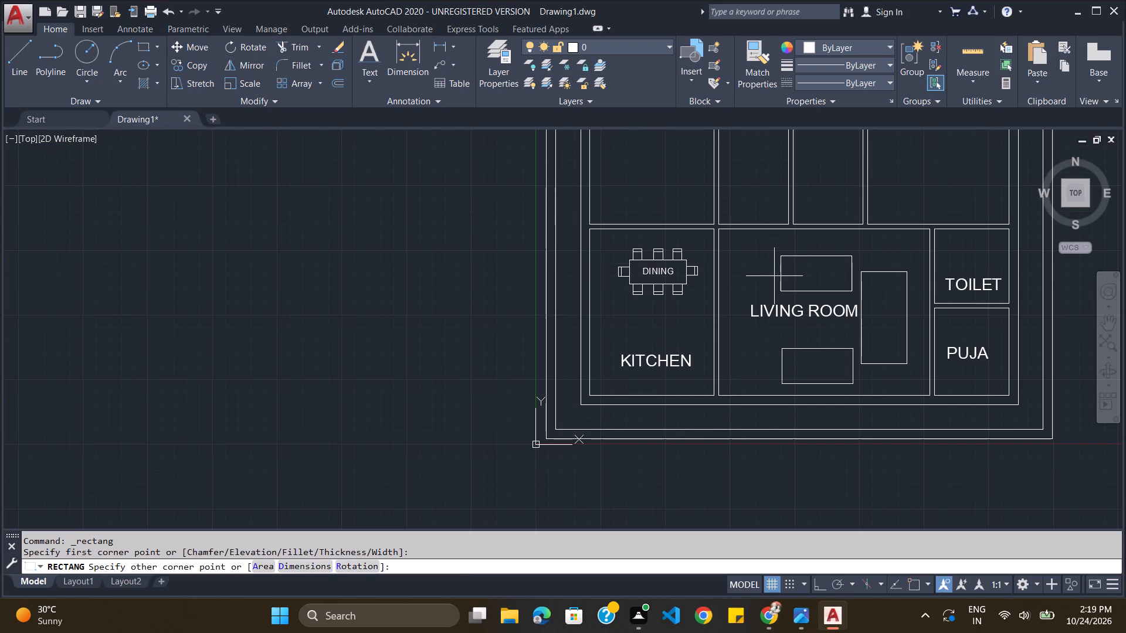
click(857, 249)
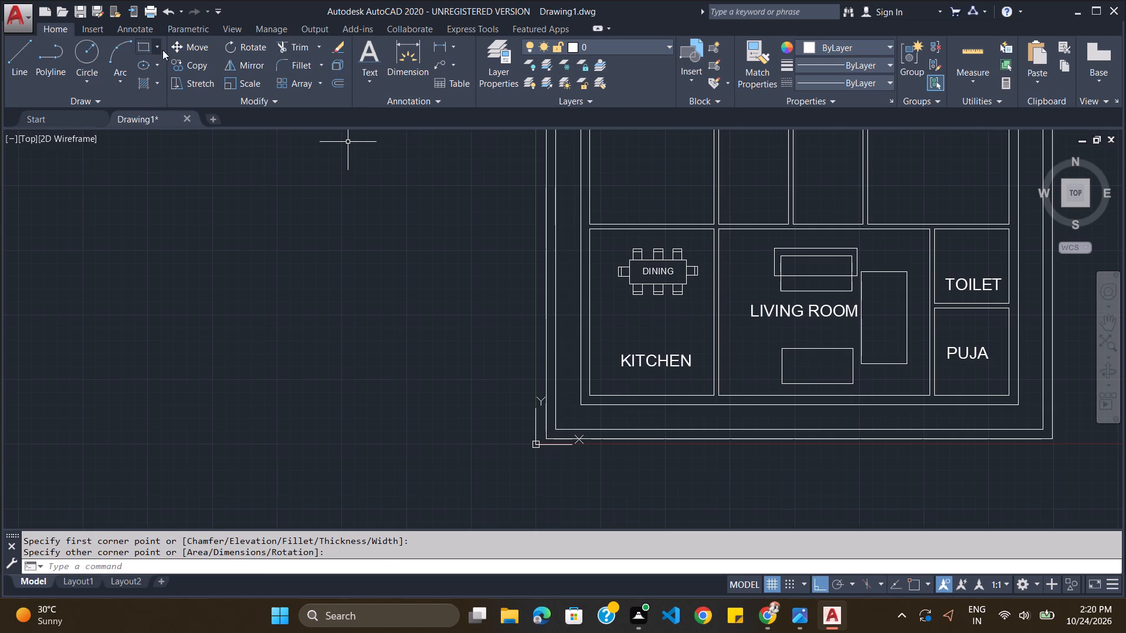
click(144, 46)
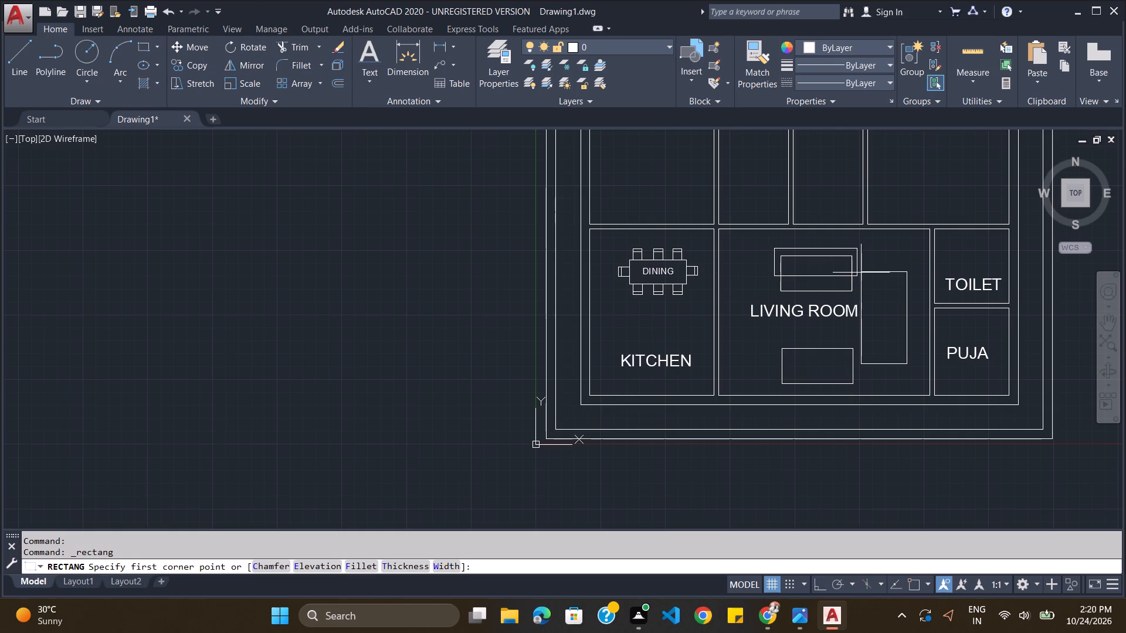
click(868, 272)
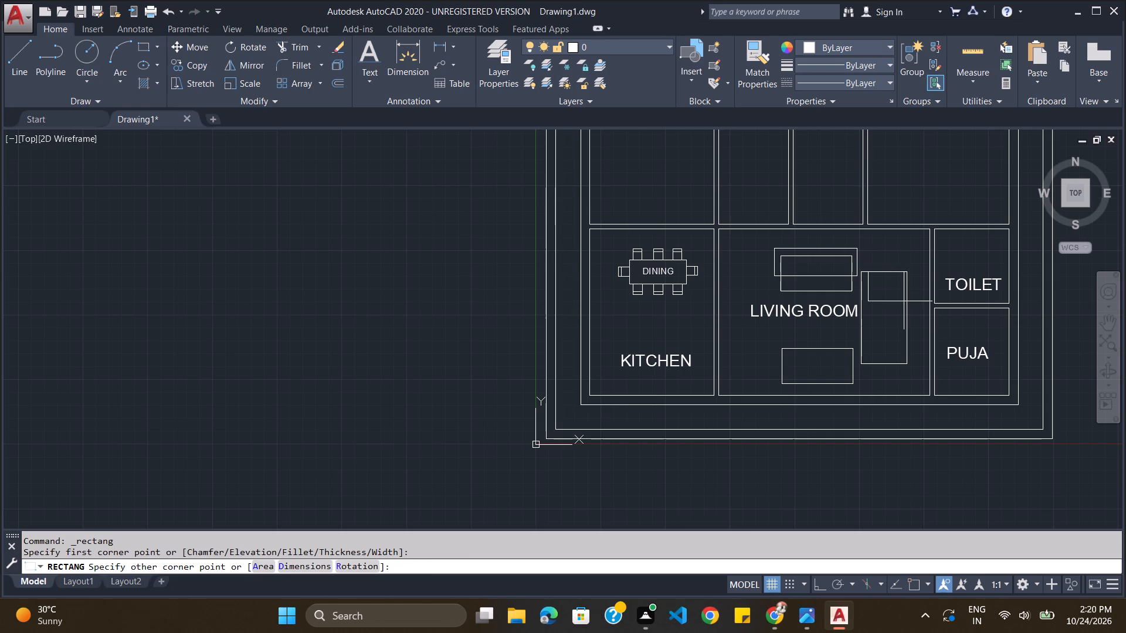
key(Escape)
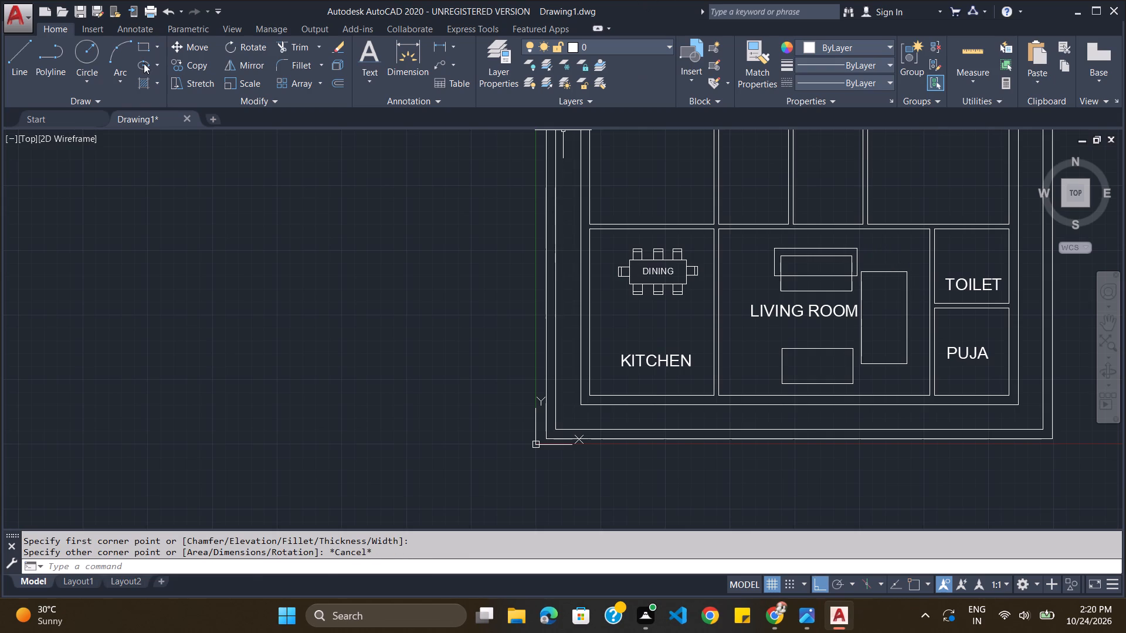
Draw a back-and-arms rectangle over the upright sofa, starting just inside its left edge and extending slightly past its top, right and bottom edges.
click(144, 46)
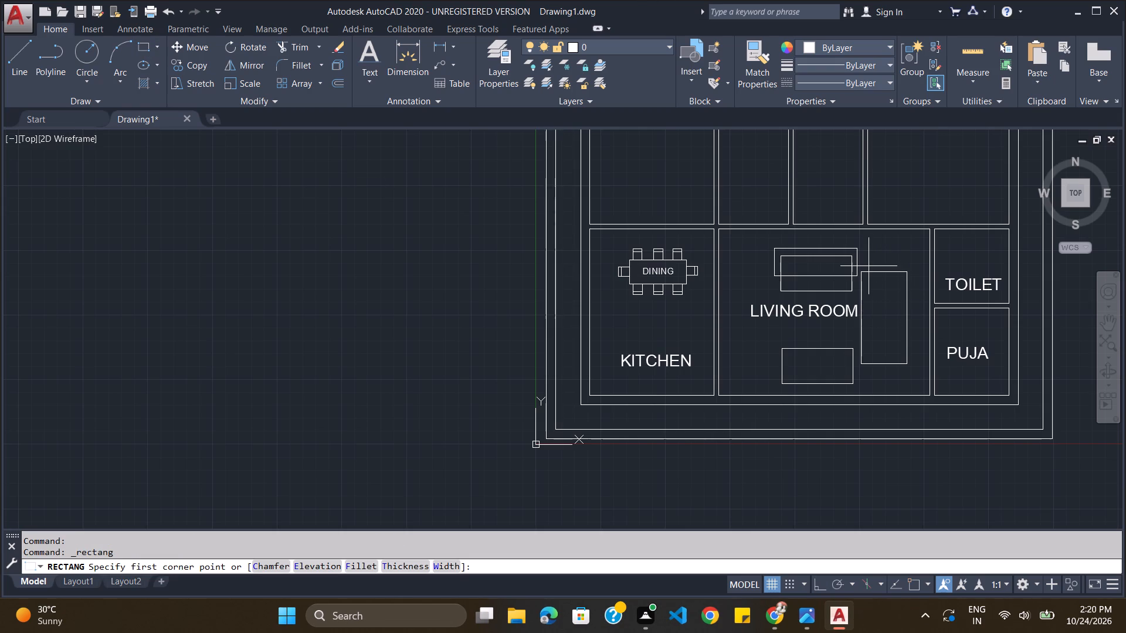
click(869, 266)
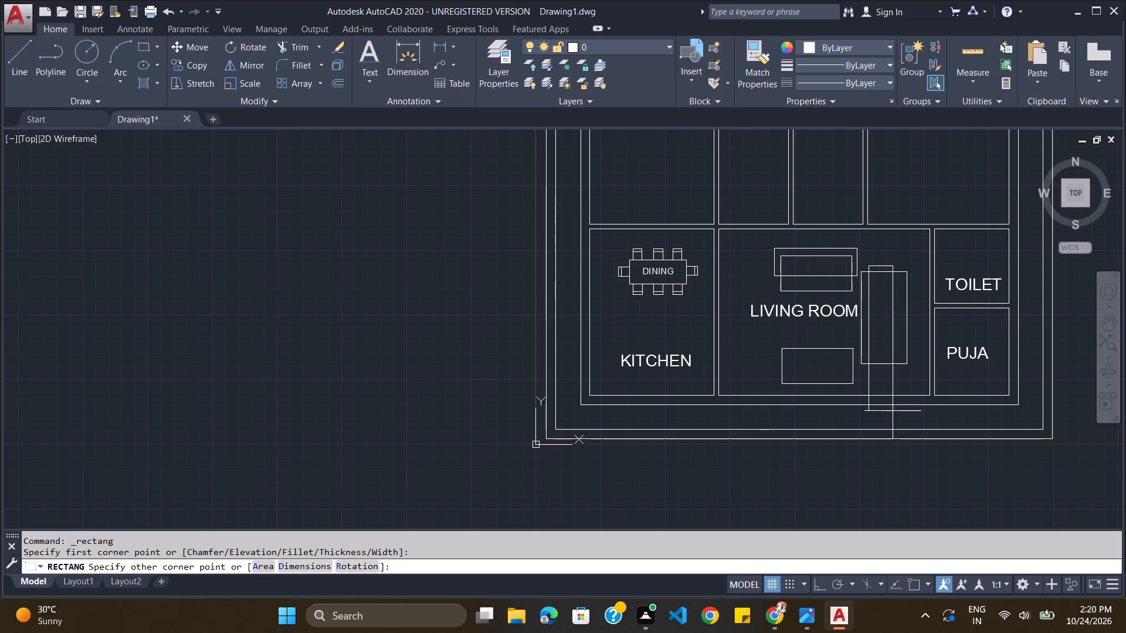
click(914, 369)
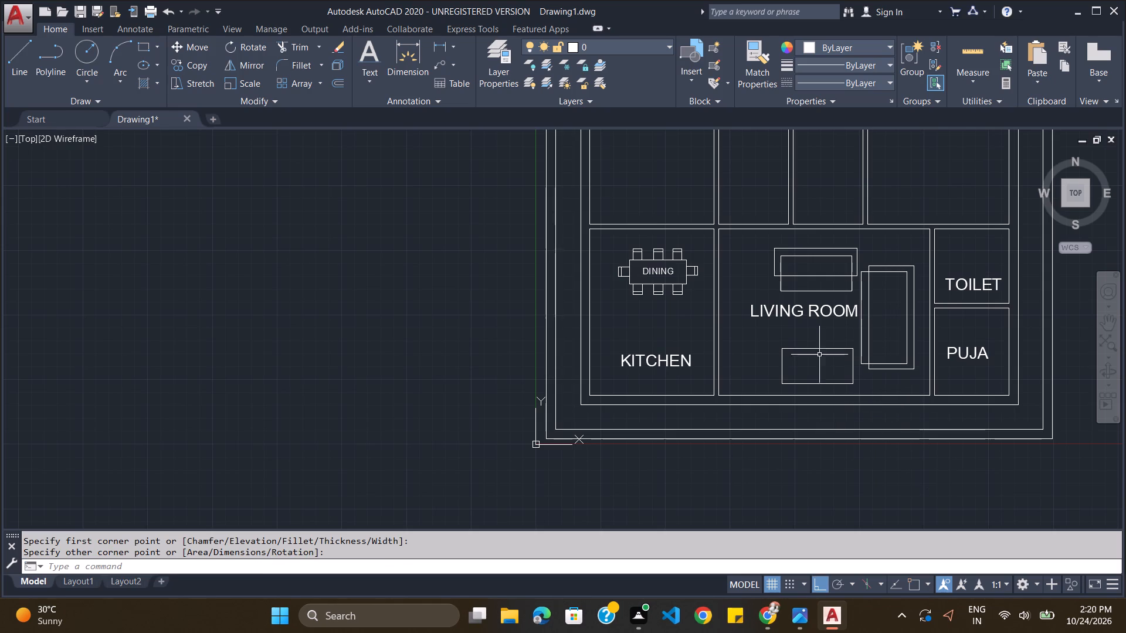
Draw a back-and-arms rectangle over the lower sofa, starting just below its top edge and extending slightly past both ends and its bottom edge.
click(143, 47)
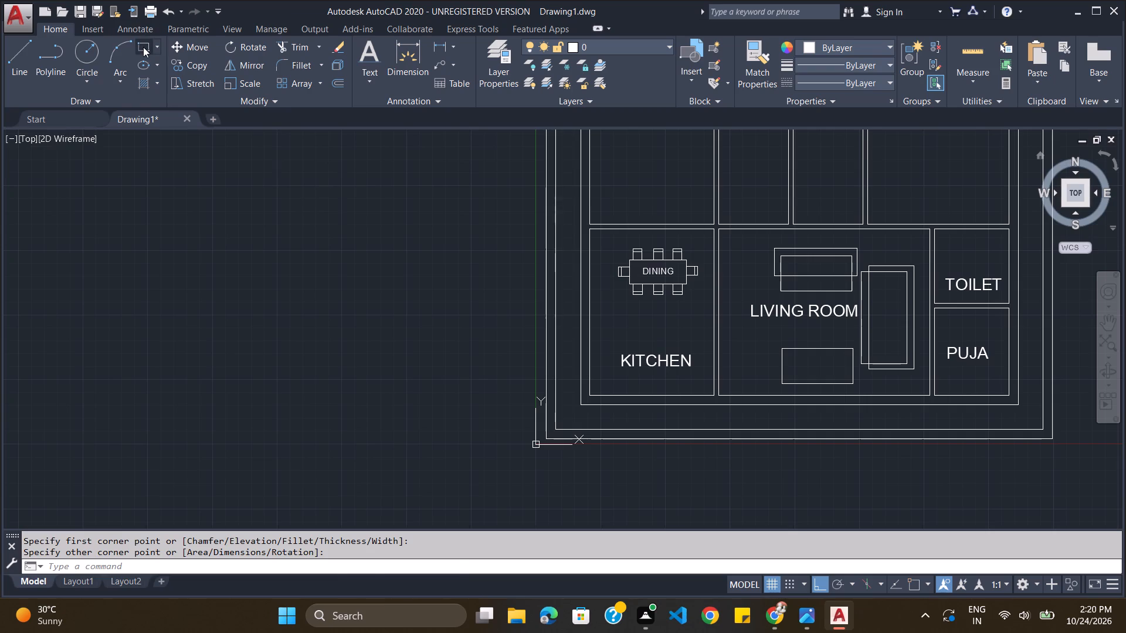
click(776, 356)
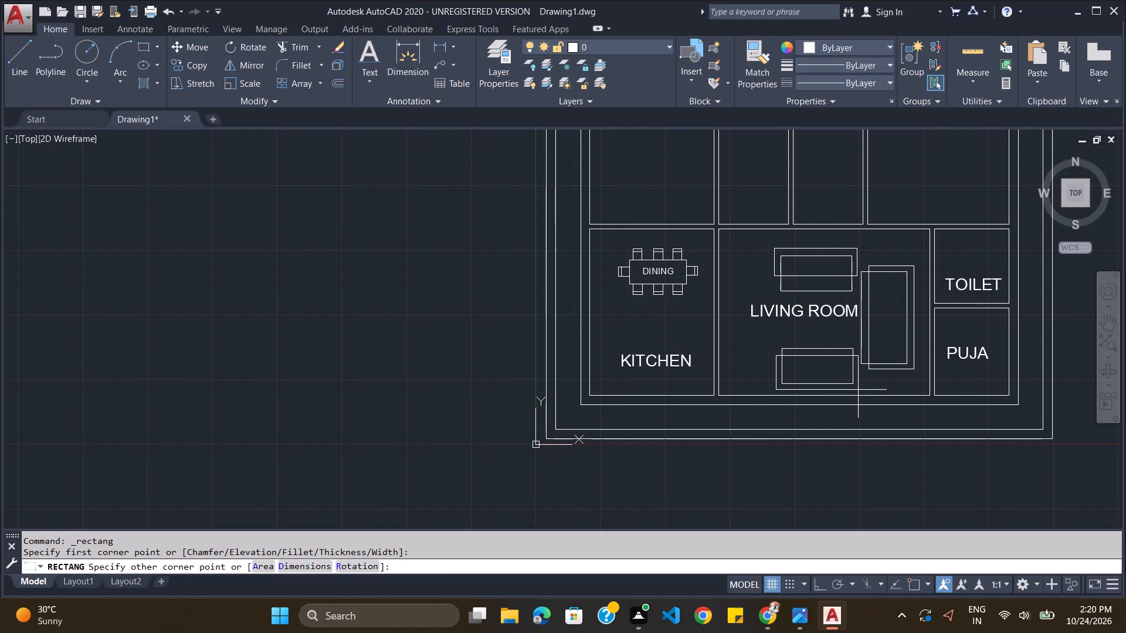
click(858, 390)
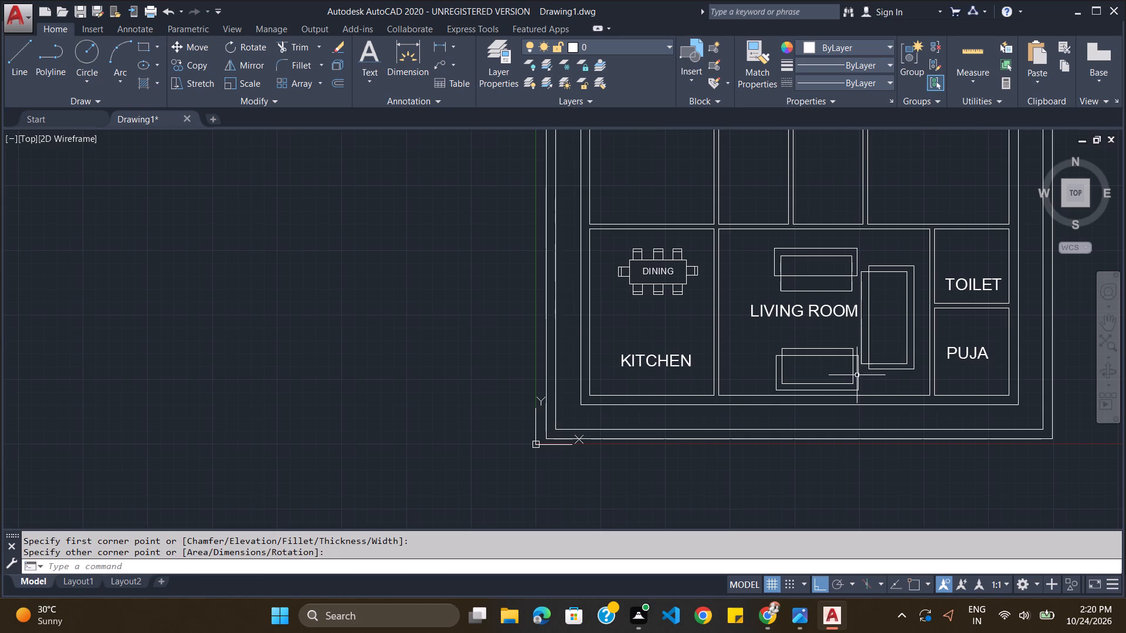
Replace the upper sofa's back-and-arms rectangle with a deeper one, from just above the seat's bottom edge to slightly past its top and both ends.
click(827, 275)
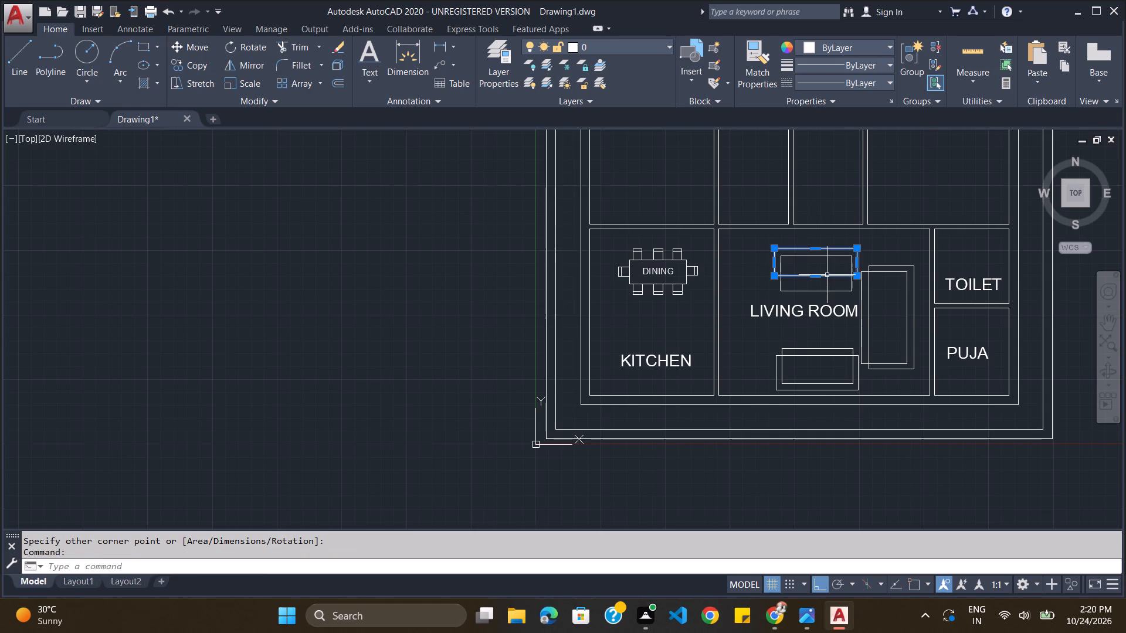
key(Delete)
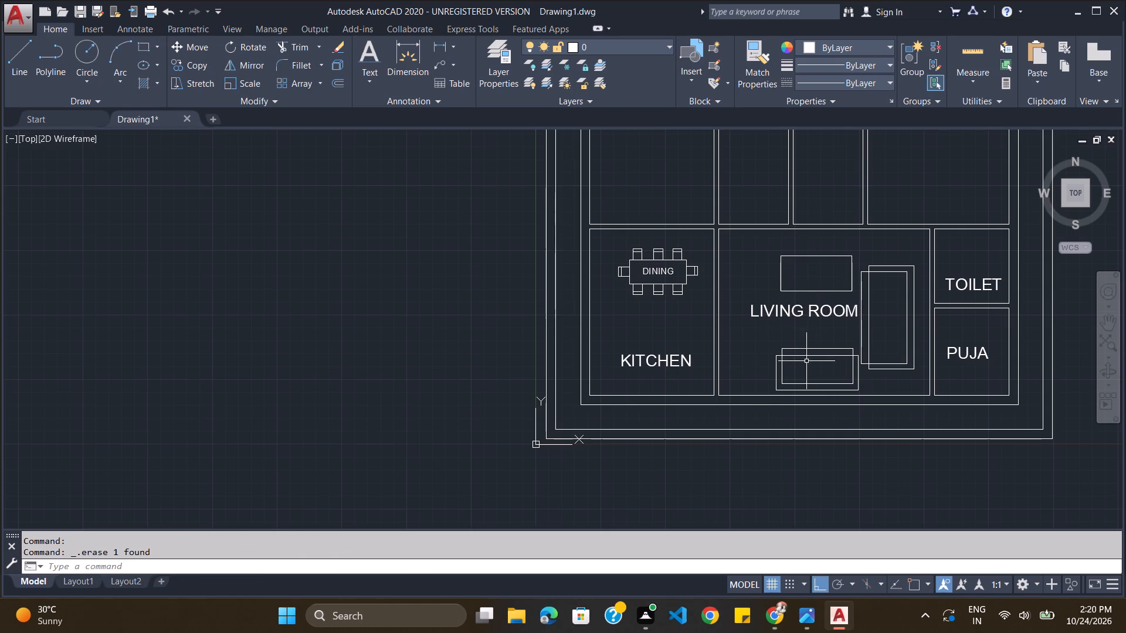
click(146, 49)
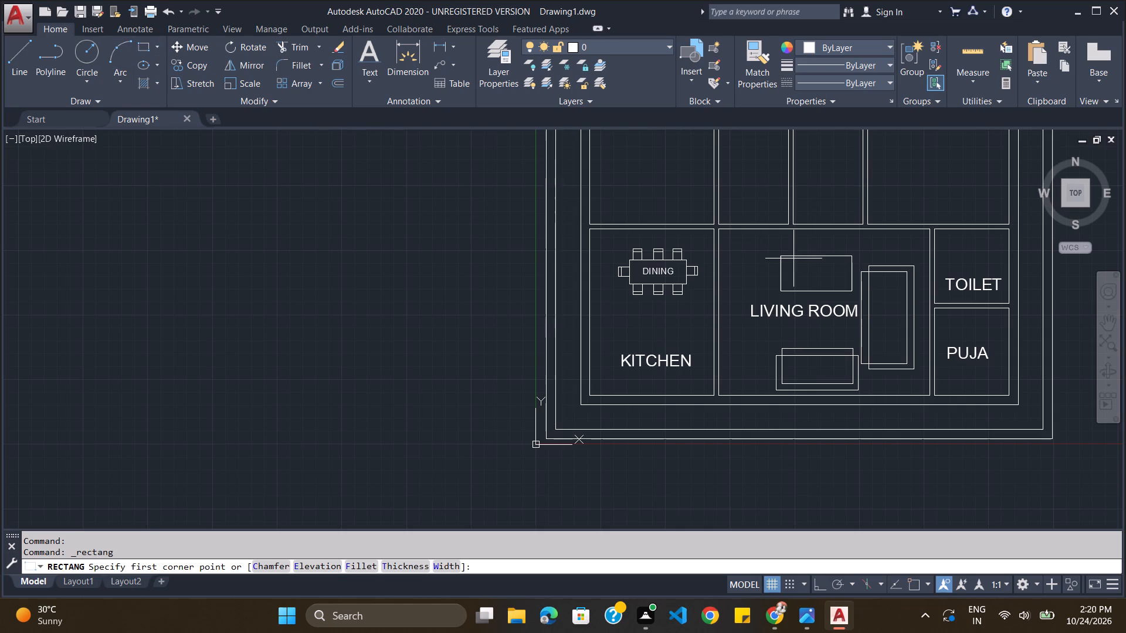
click(775, 285)
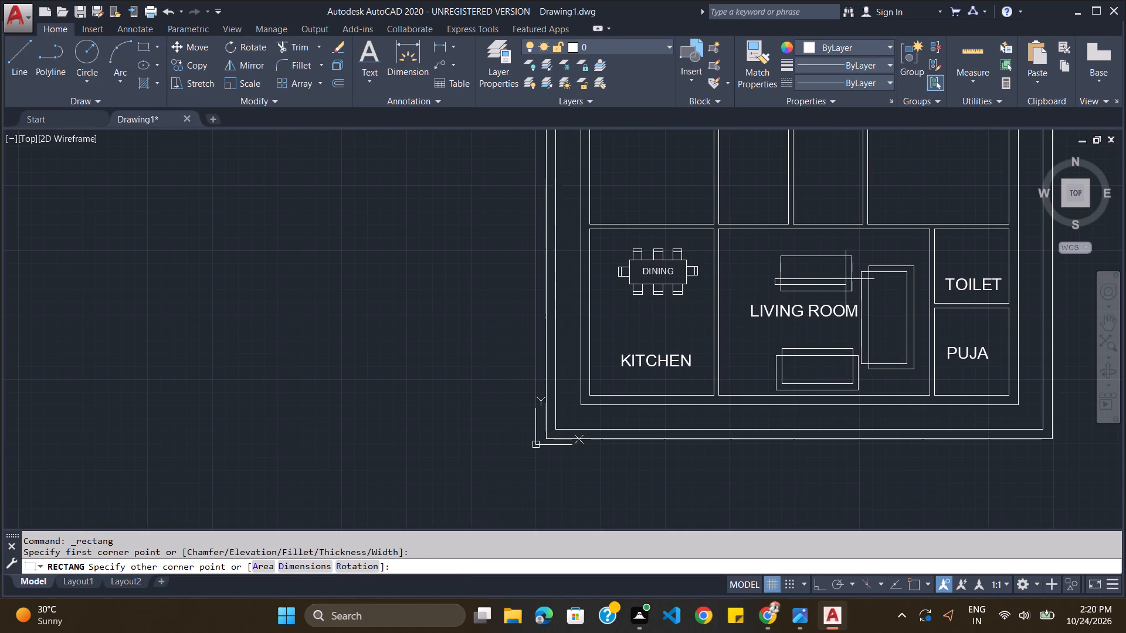
click(854, 249)
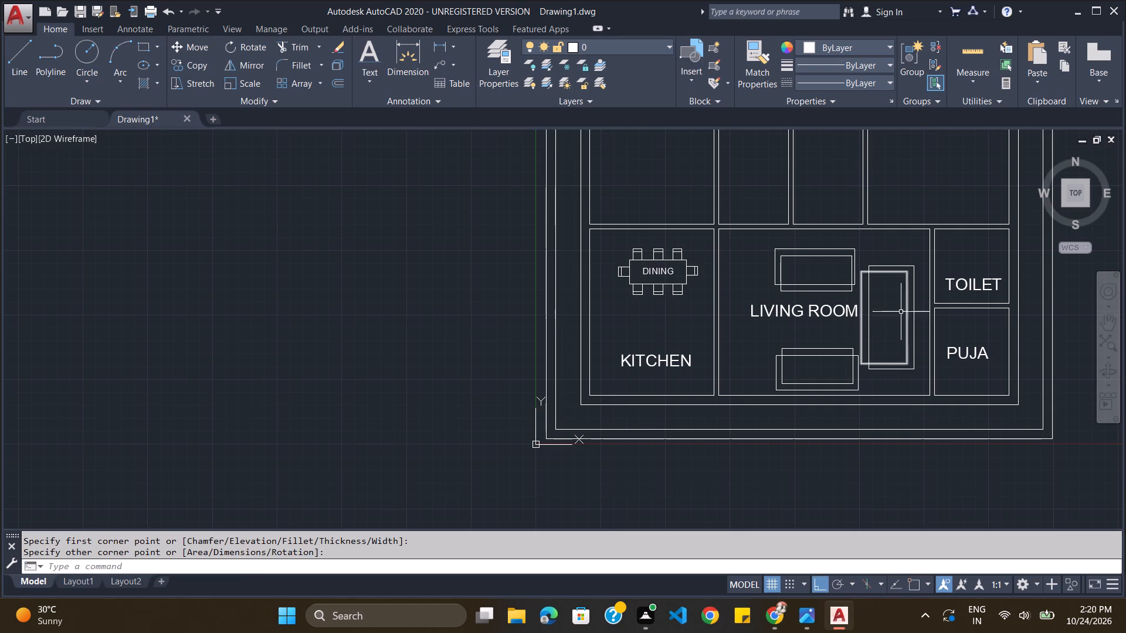
Trim away the back-and-arms rectangle edges that cross the seats of the upper, lower and upright sofas.
text(TR)
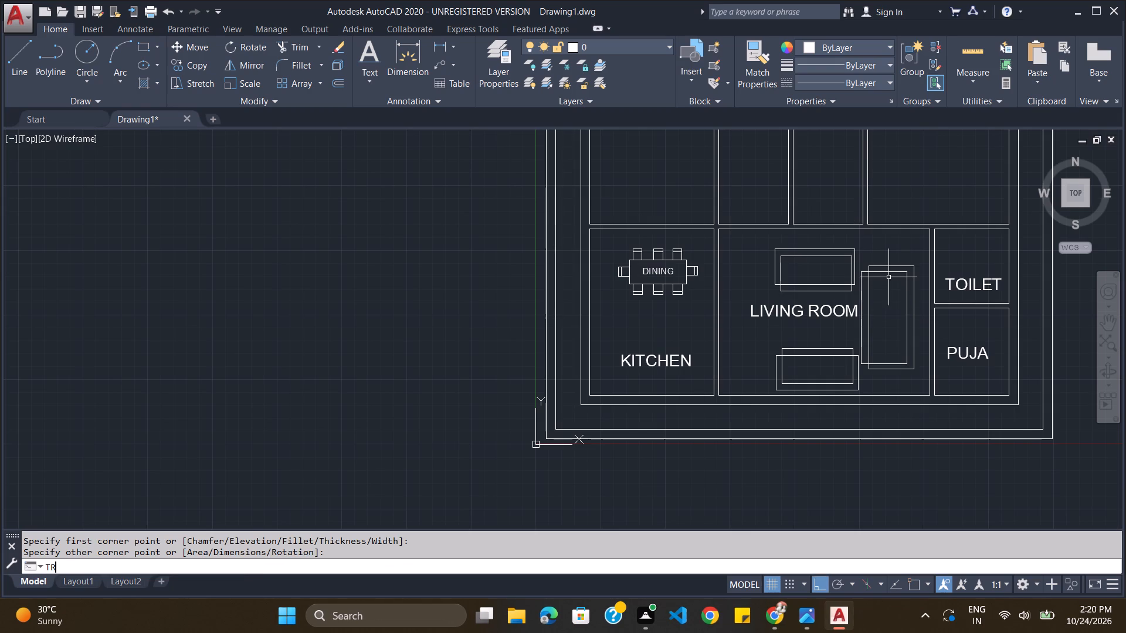
key(Return)
key(Return)
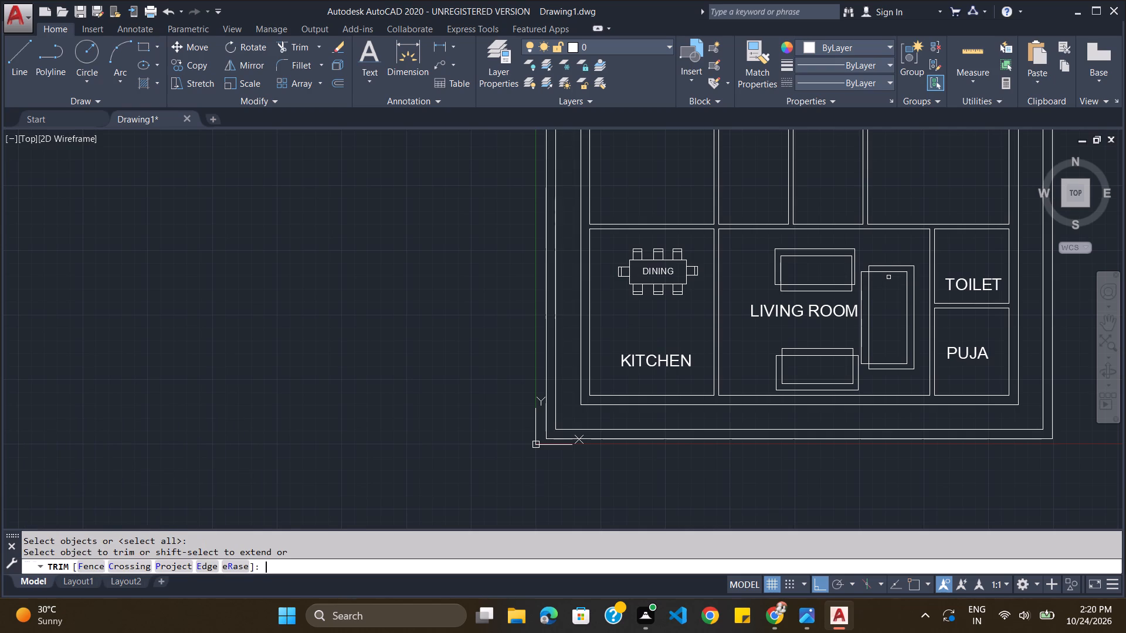
click(814, 355)
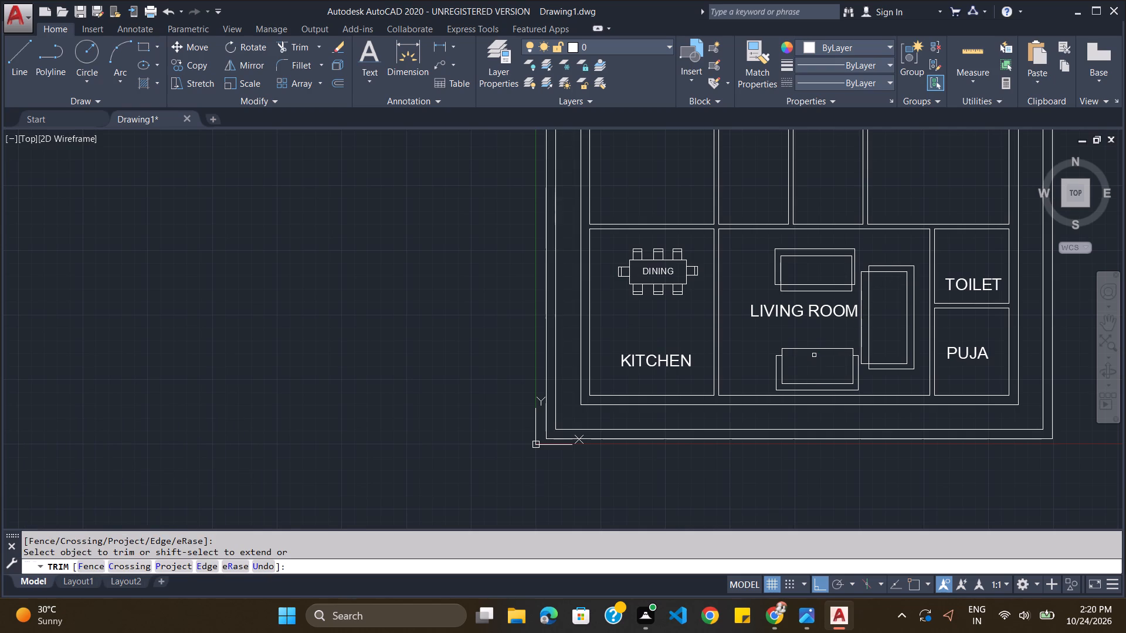
click(829, 283)
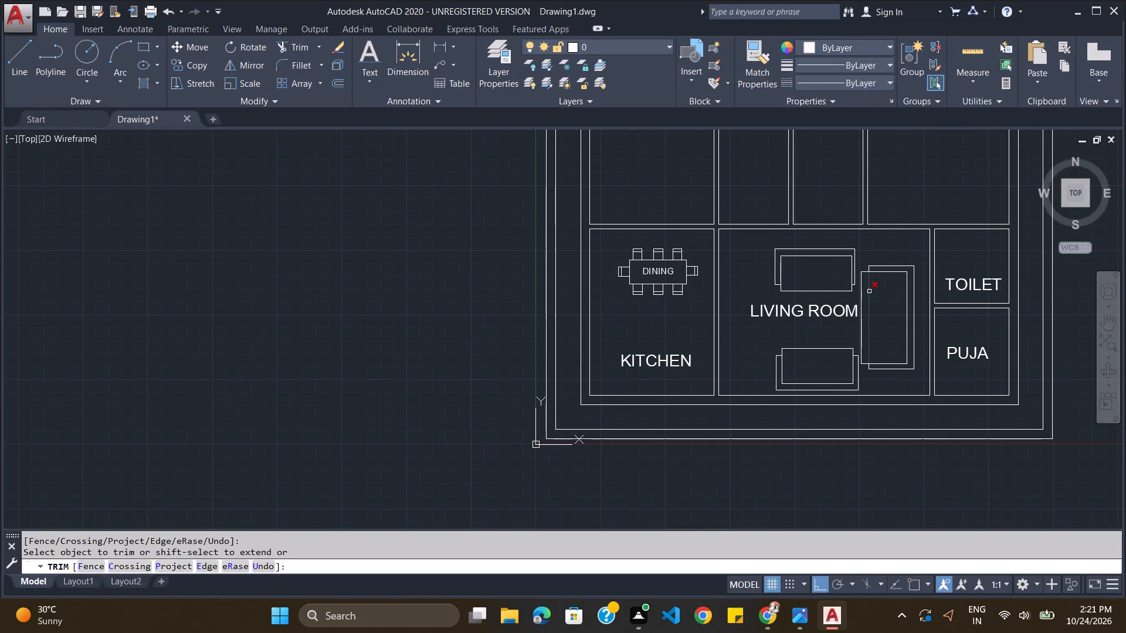
click(869, 291)
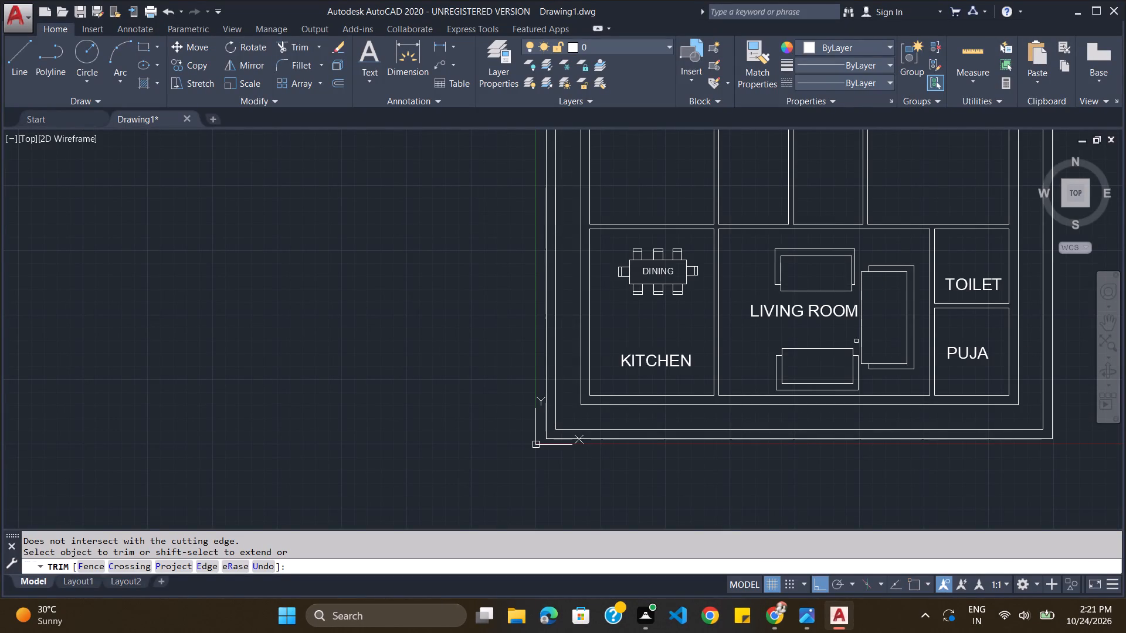
Draw a vertical line about 2'-10" long across the middle of the upper sofa's seat, dividing it into two cushions.
click(26, 52)
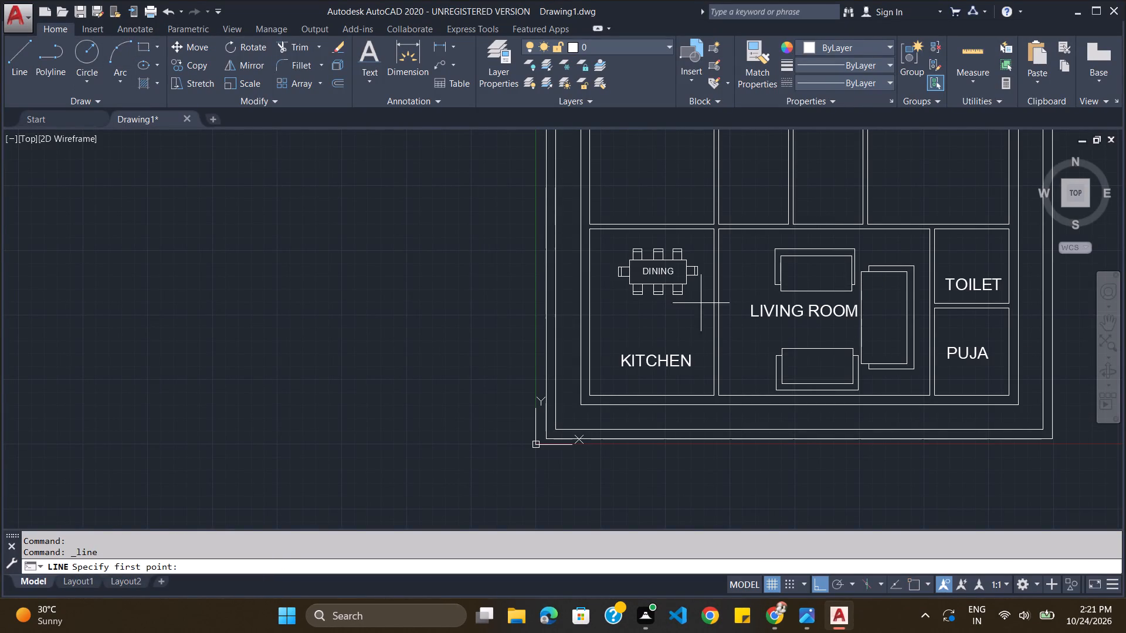
click(815, 256)
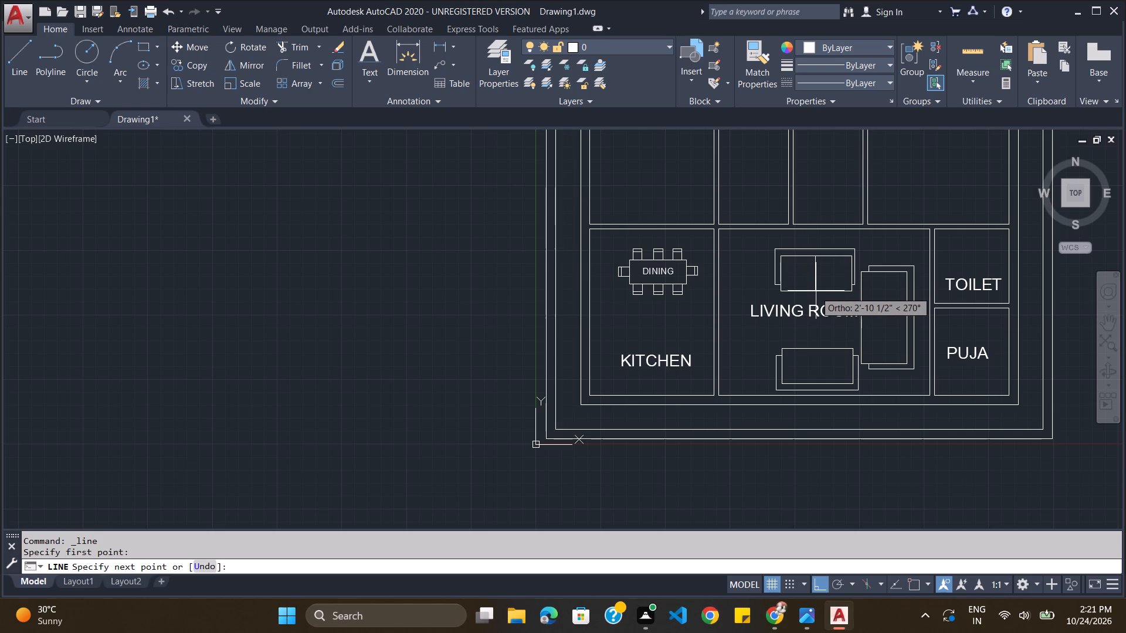
scroll(816, 292, up, 3)
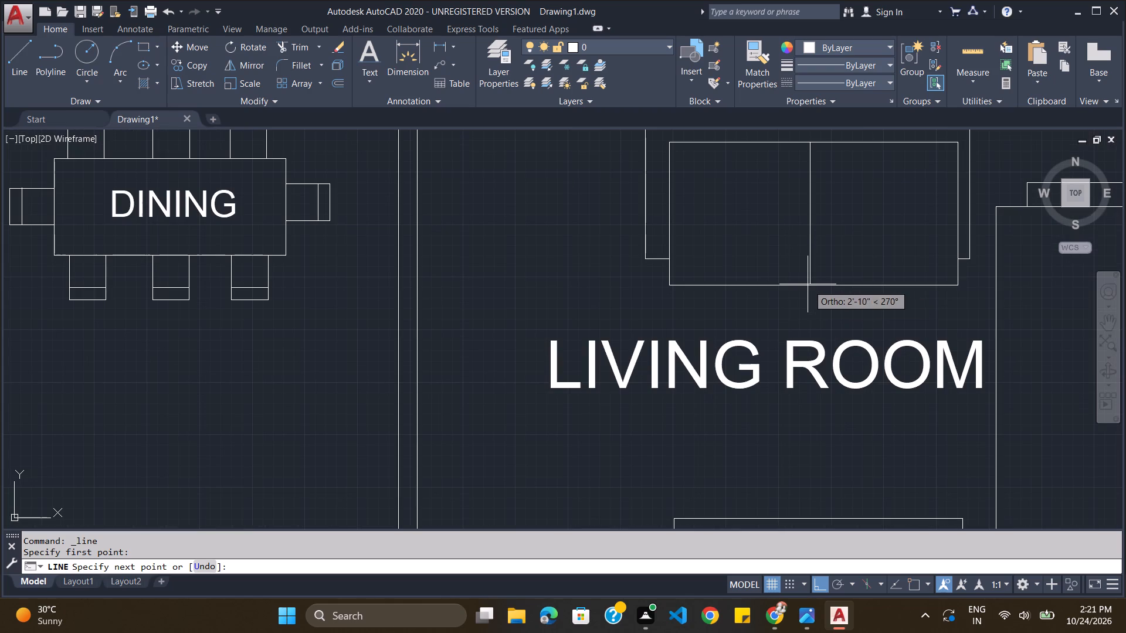
click(812, 285)
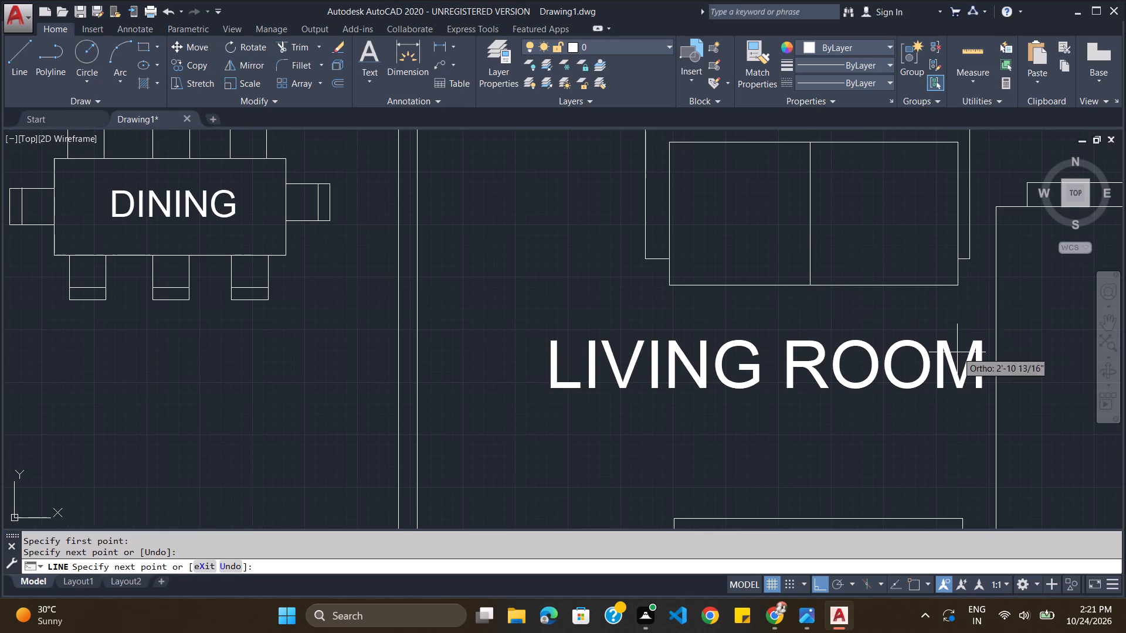
scroll(951, 352, down, 4)
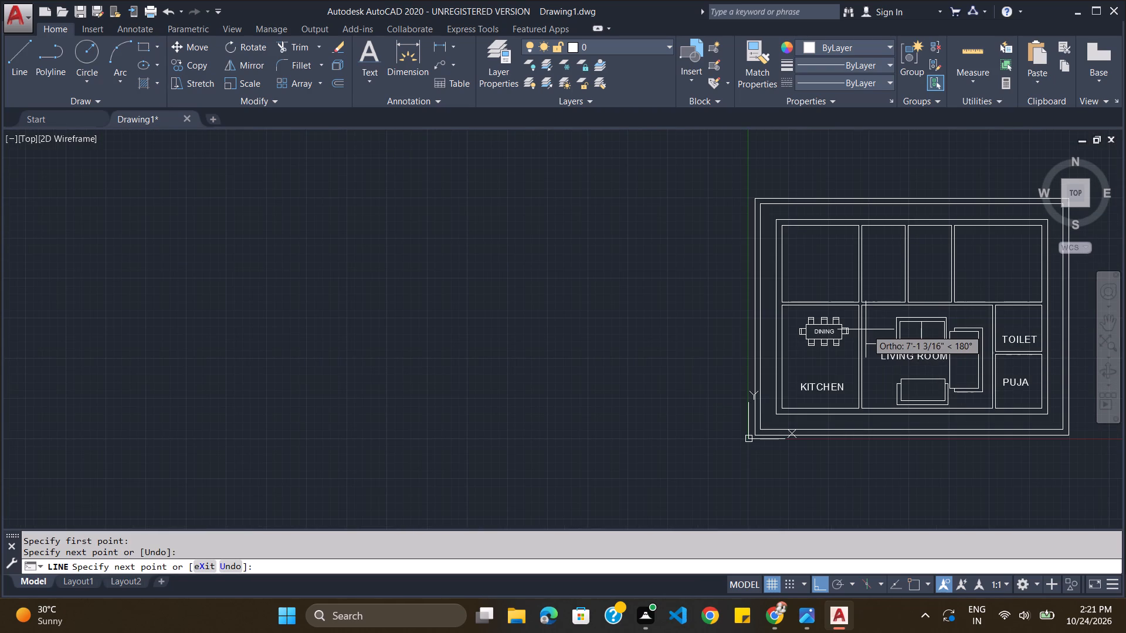
key(Escape)
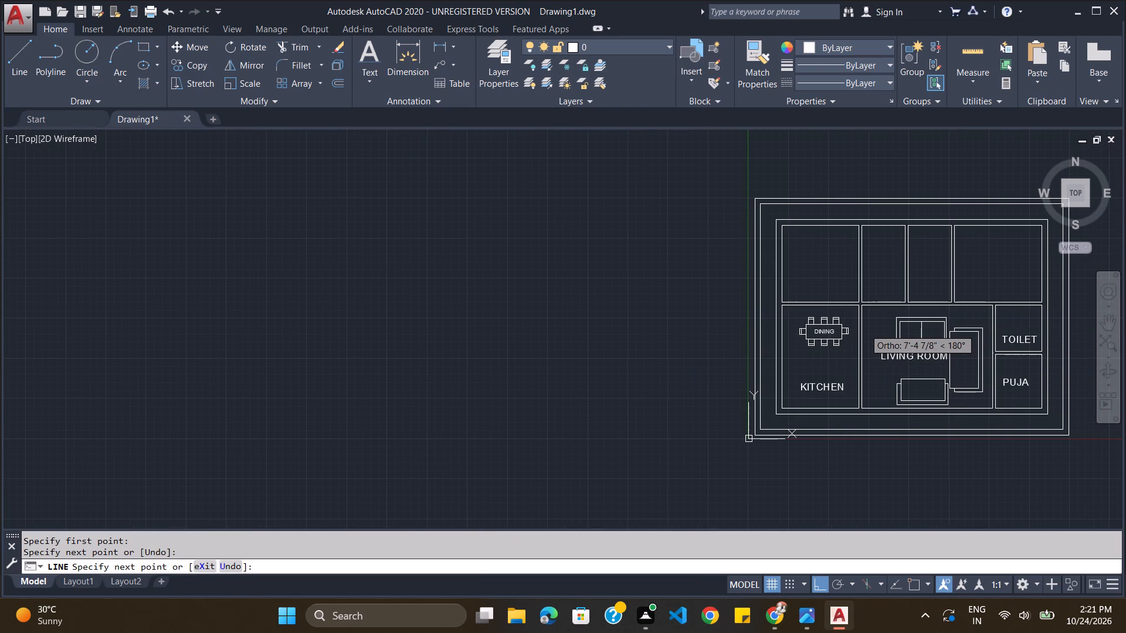
Draw a vertical line about 2'-10" long near the middle of the lower sofa's seat, dividing it into two cushions.
click(16, 53)
scroll(960, 405, up, 3)
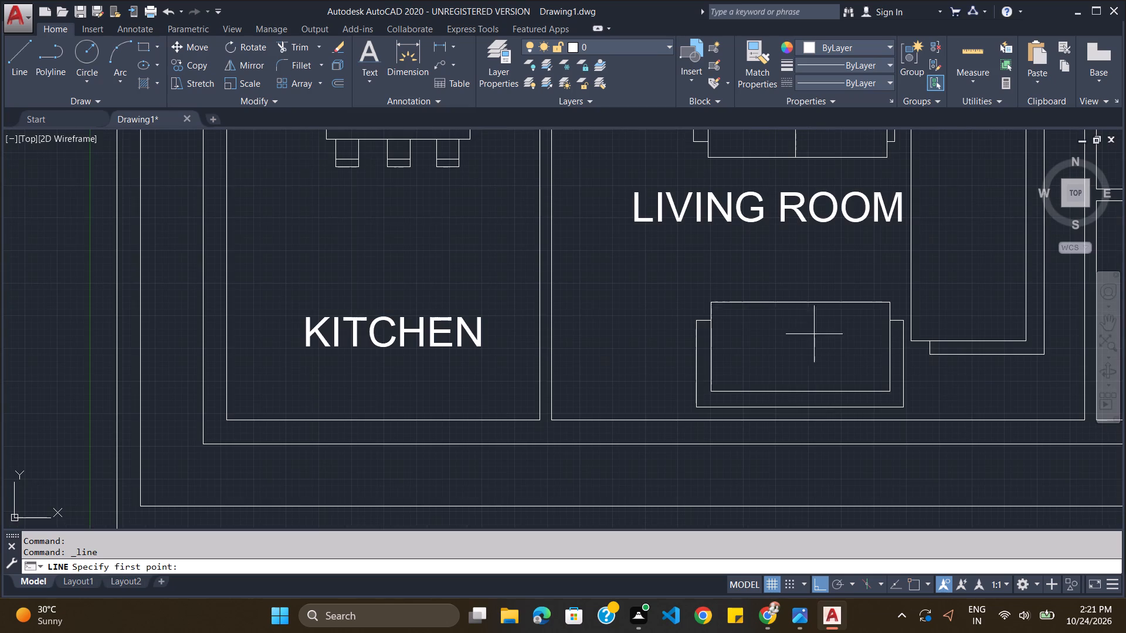
click(795, 302)
click(799, 392)
key(Escape)
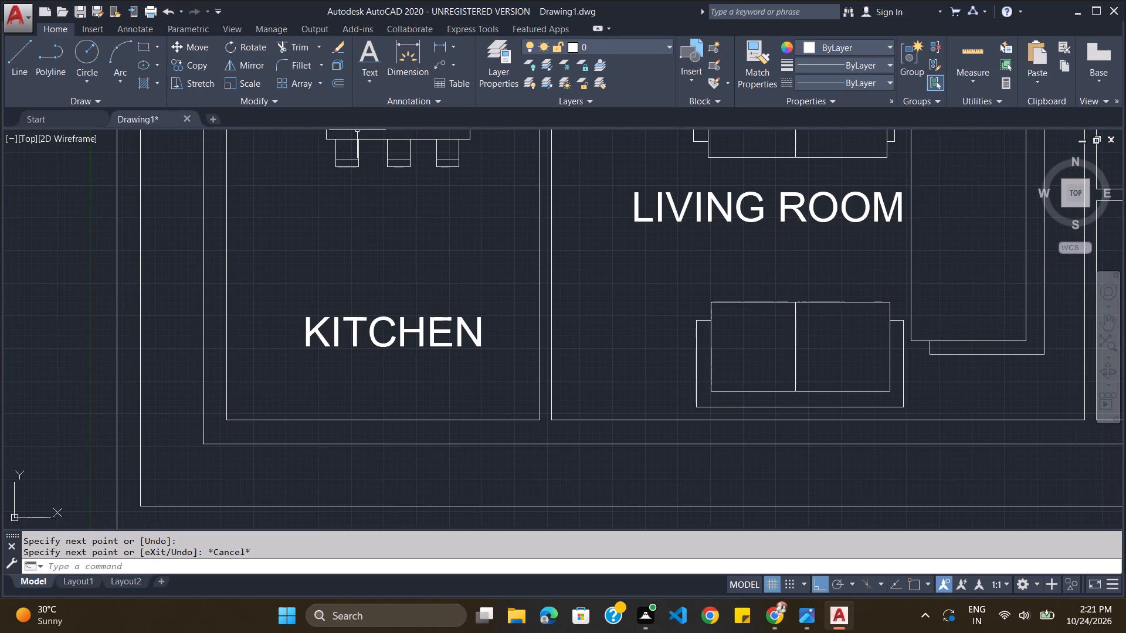
Draw two horizontal lines about 3'-8" long across the upright sofa's seat at roughly its third points, dividing it into three cushions.
click(29, 60)
scroll(1098, 247, down, 3)
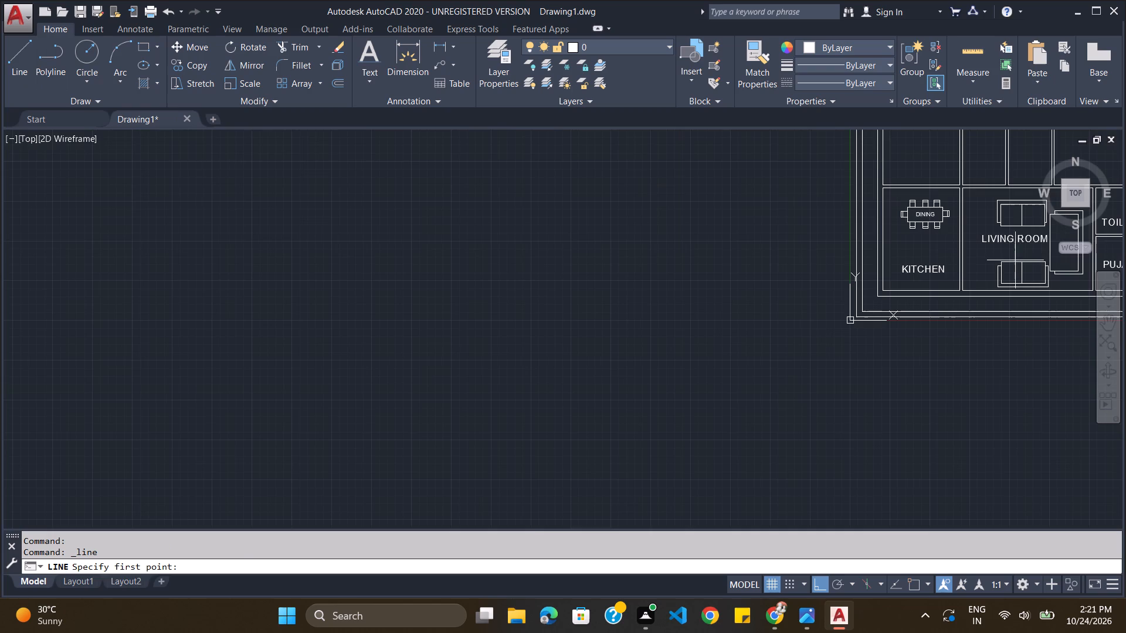
scroll(873, 260, down, 1)
scroll(1047, 227, up, 4)
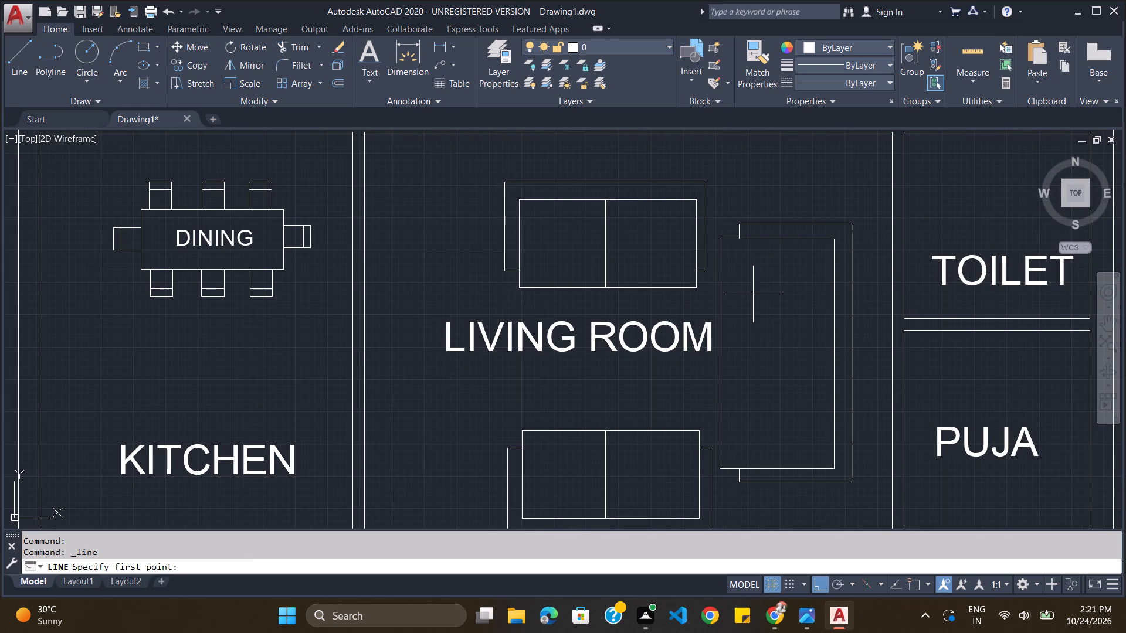
click(720, 315)
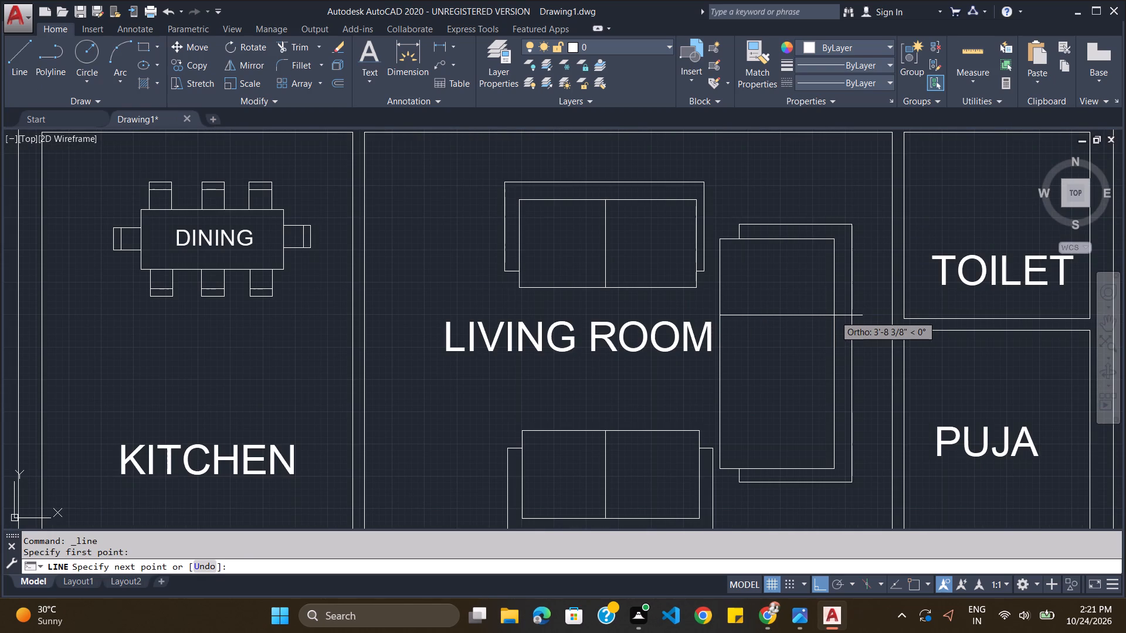
click(834, 315)
key(Escape)
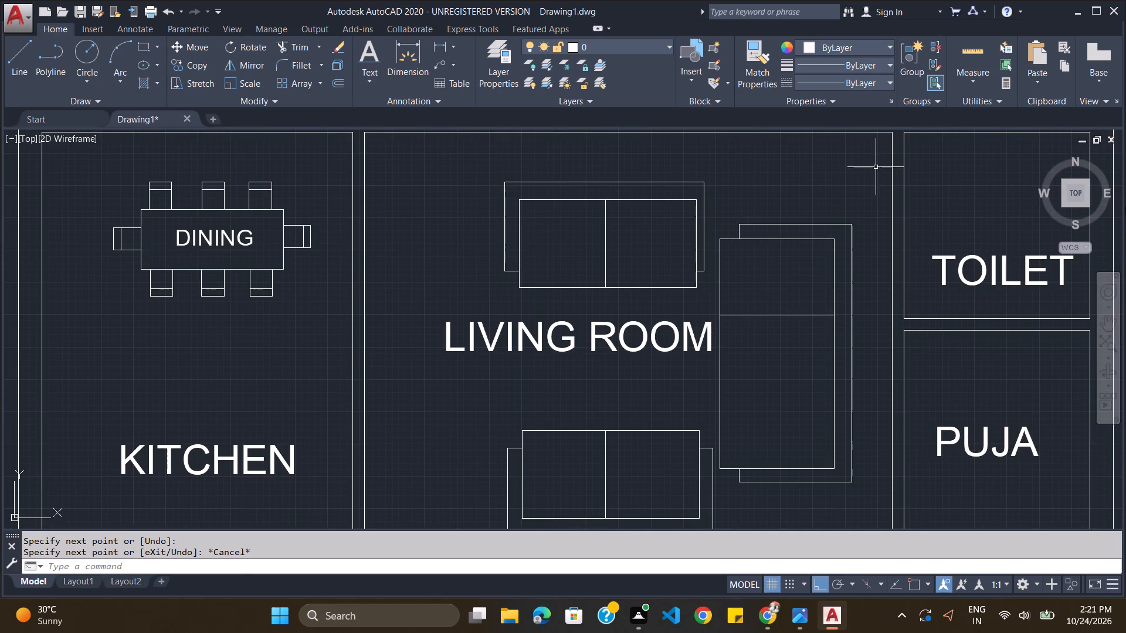
click(8, 60)
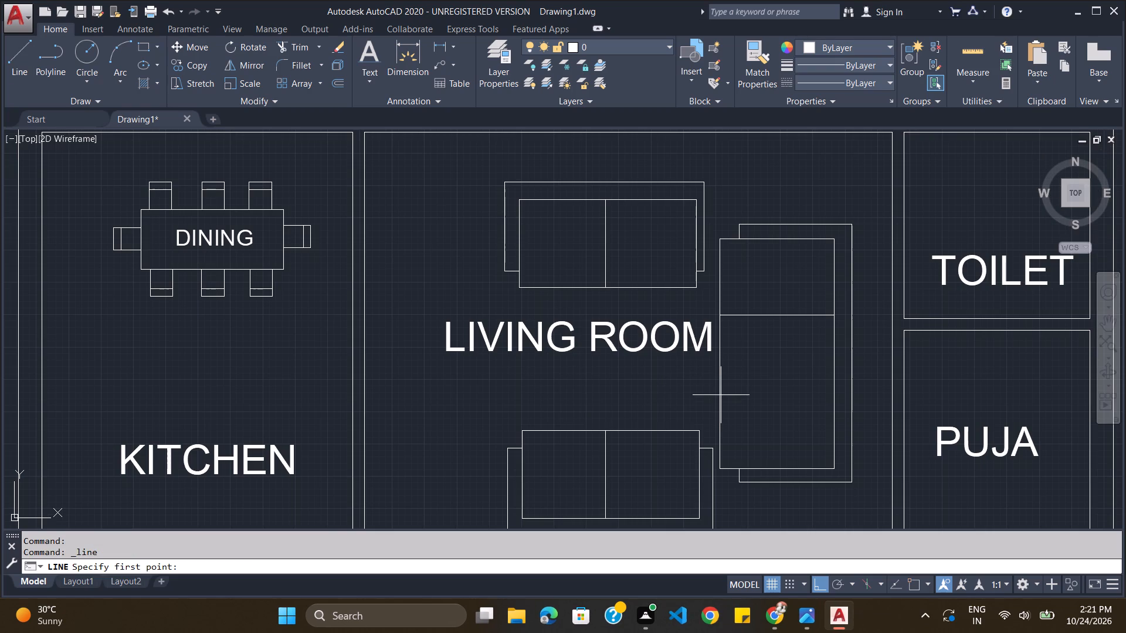
click(719, 396)
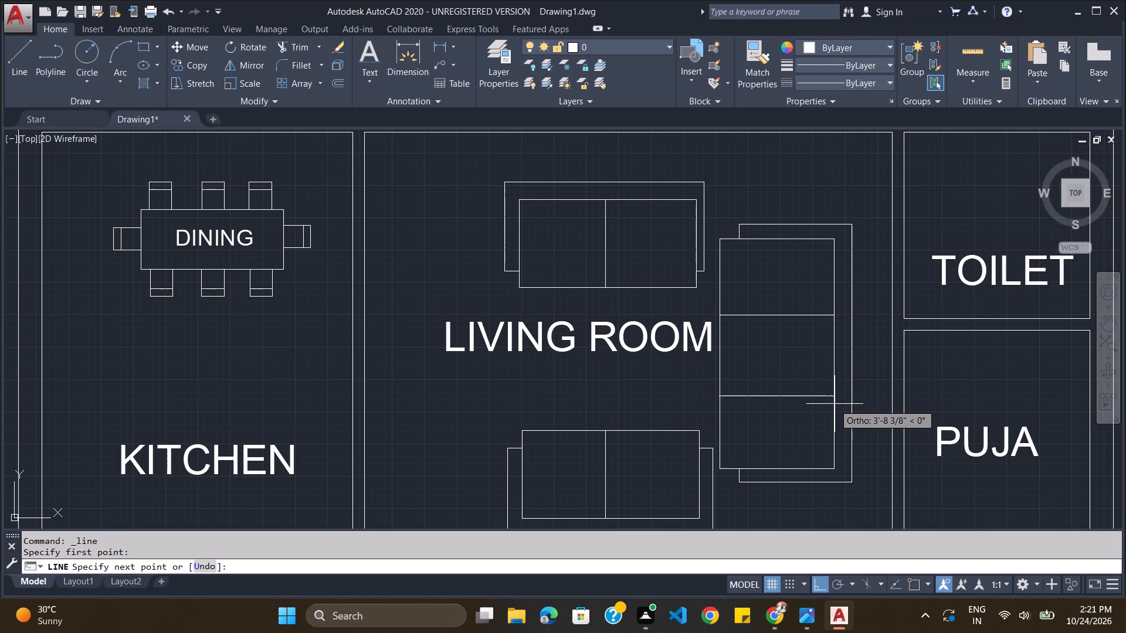
click(834, 404)
key(Escape)
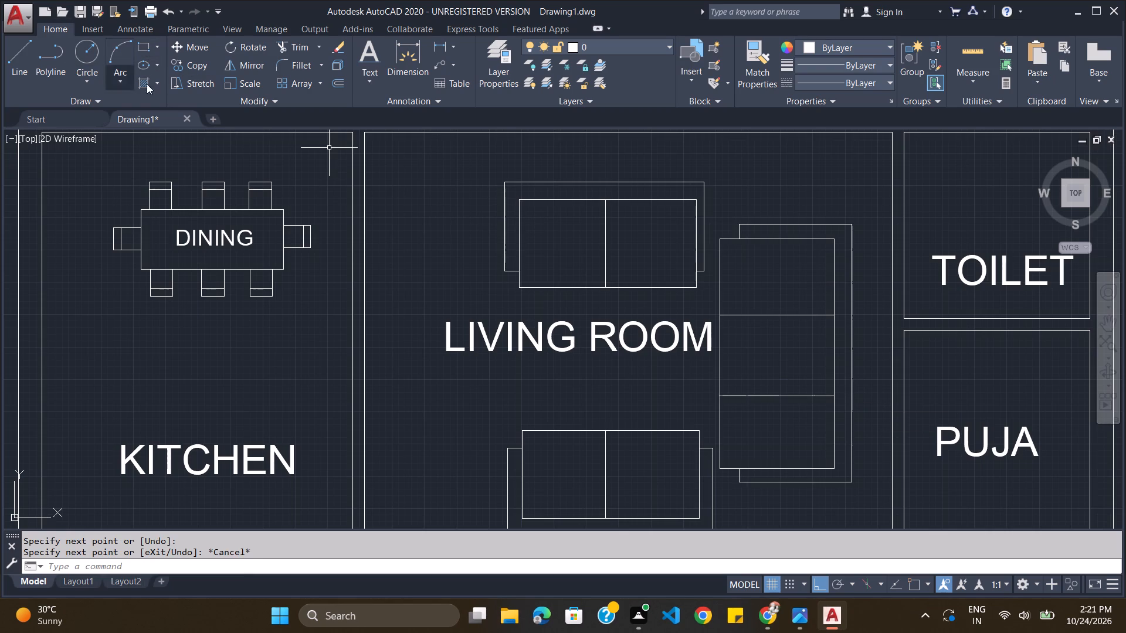
Fillet the lower-left corner of the upper sofa's seat with a 2" radius.
click(296, 67)
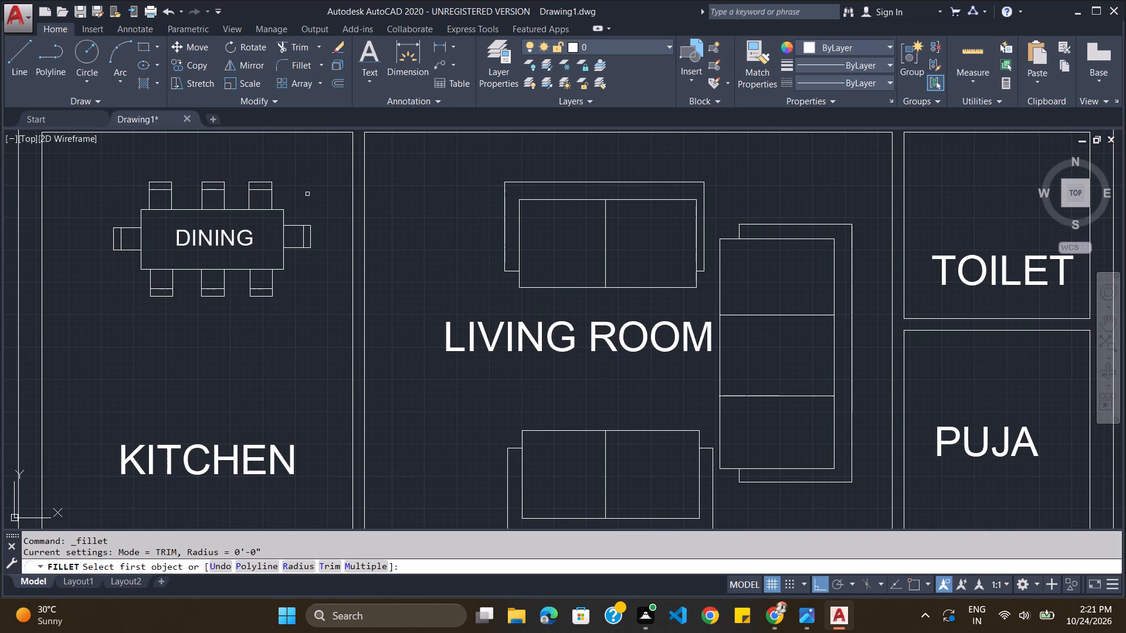
key(r)
key(Return)
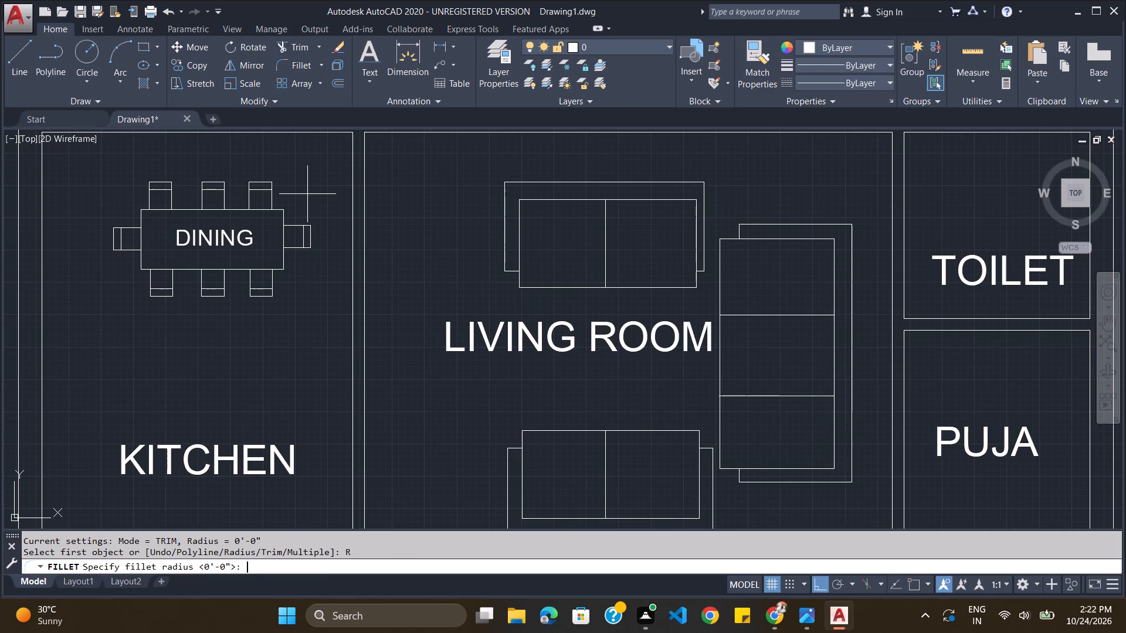
key(2)
key(Return)
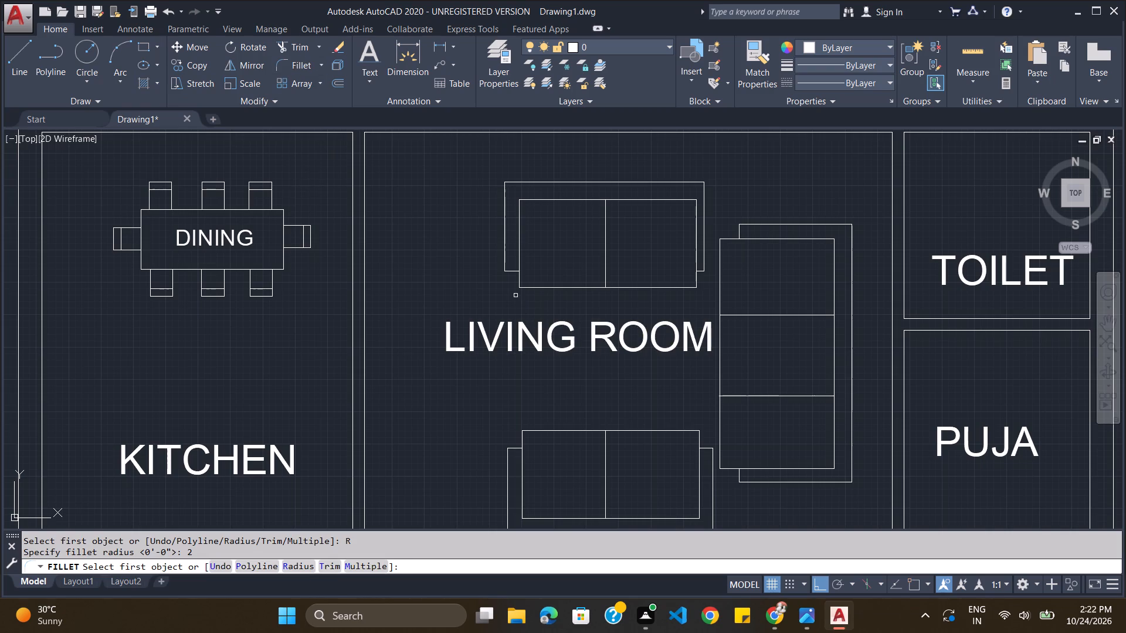
click(518, 281)
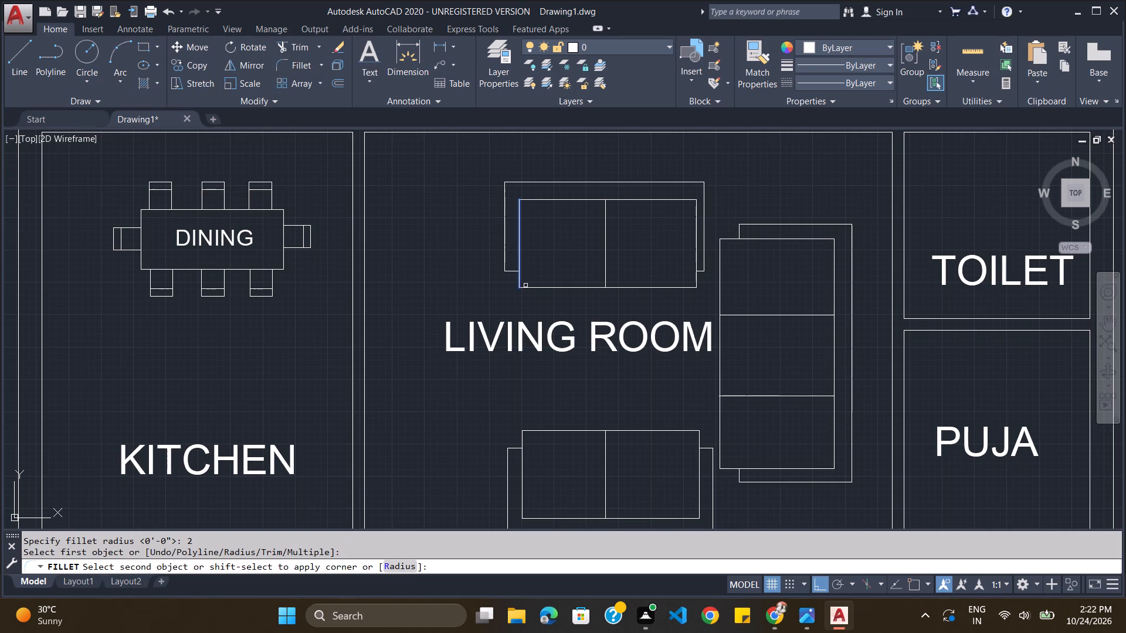
click(527, 287)
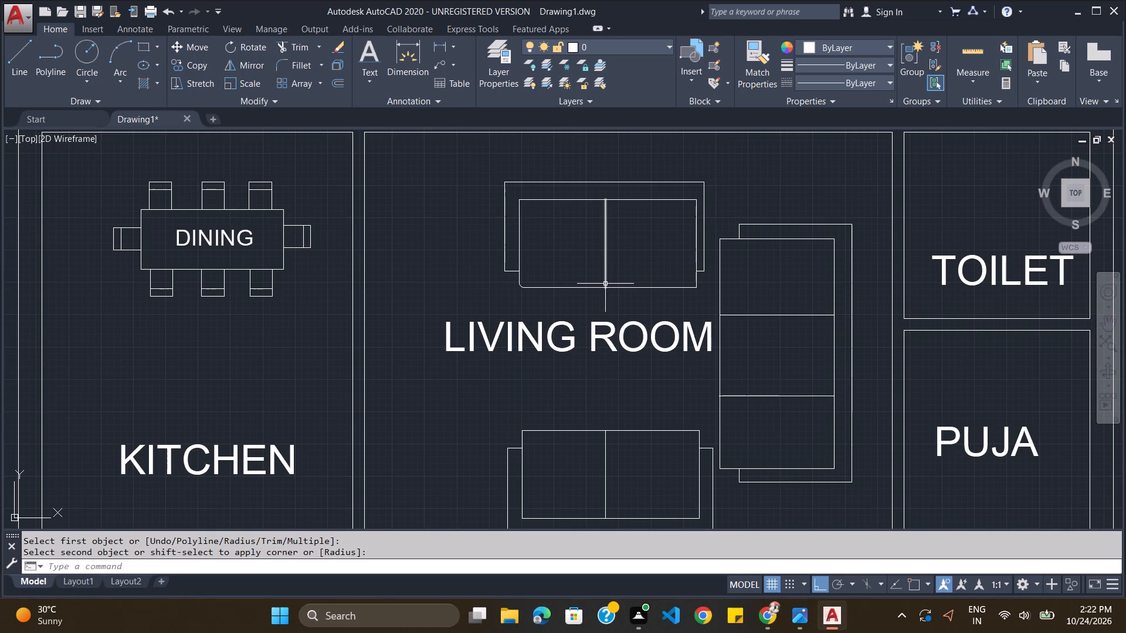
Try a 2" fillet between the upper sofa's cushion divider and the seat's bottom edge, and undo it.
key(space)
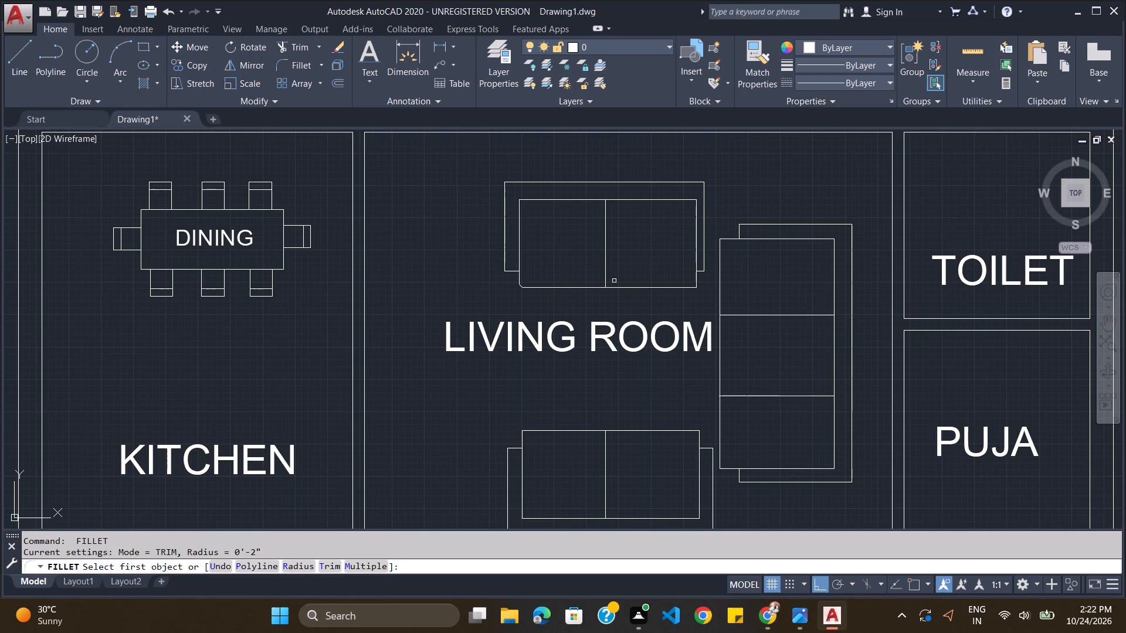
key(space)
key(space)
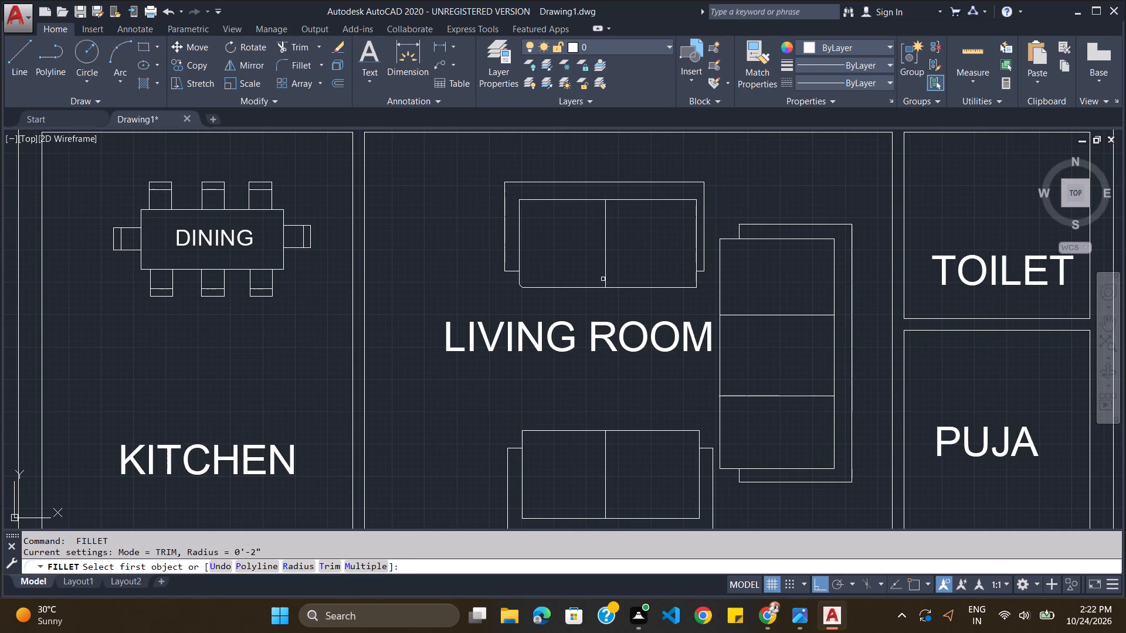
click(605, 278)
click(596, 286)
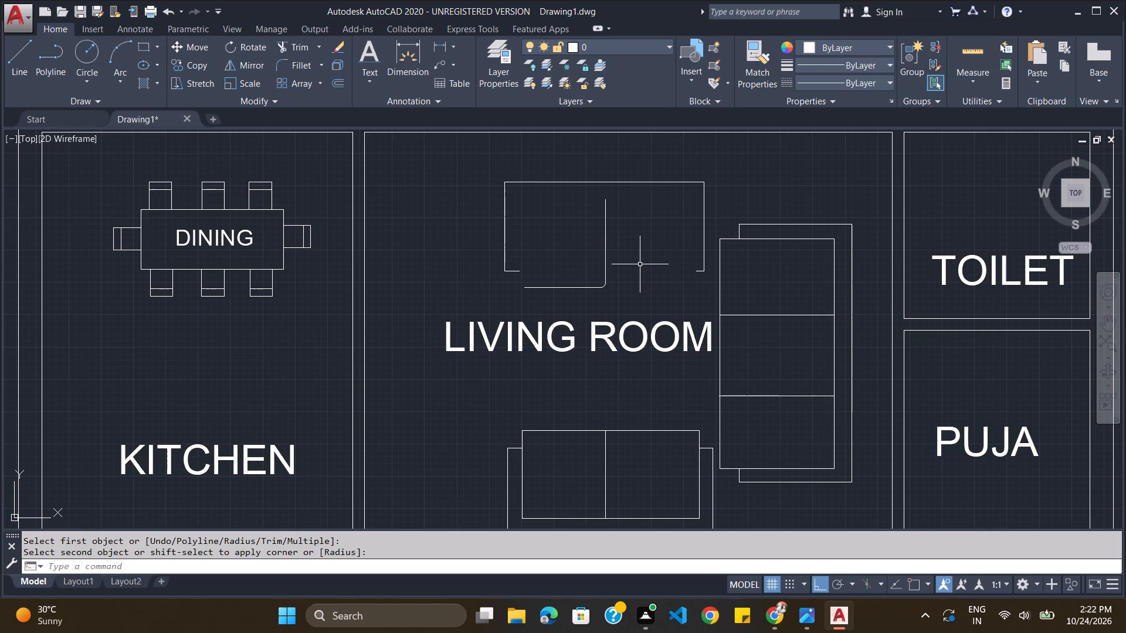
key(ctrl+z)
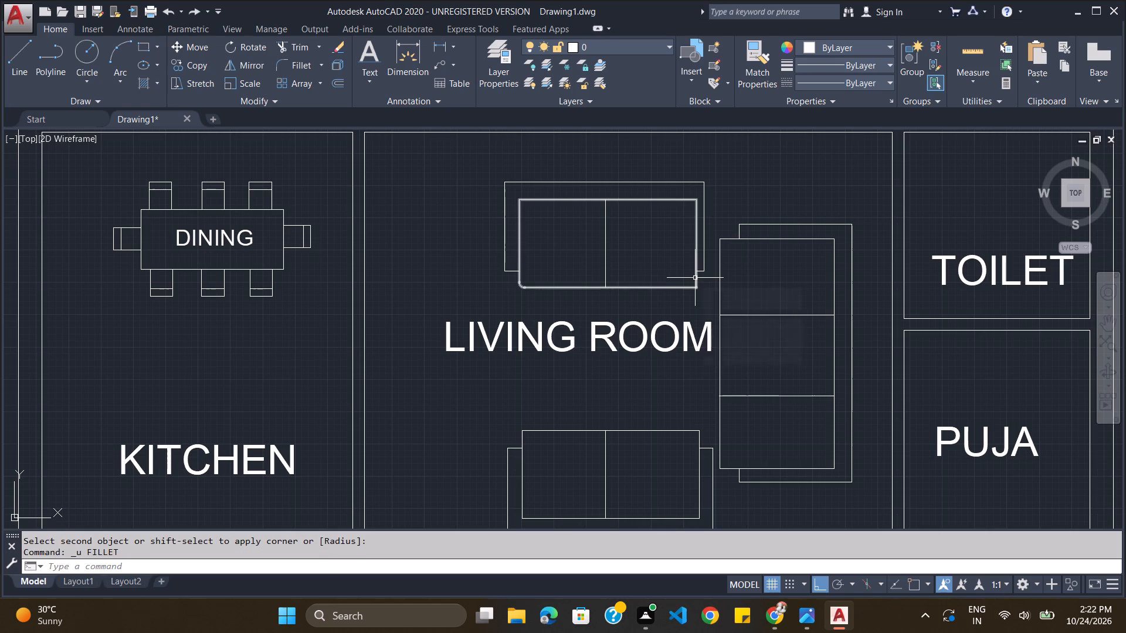
Undo the upper sofa's lower-left seat fillet and the upright sofa's lower cushion divider.
key(space)
key(space)
key(space)
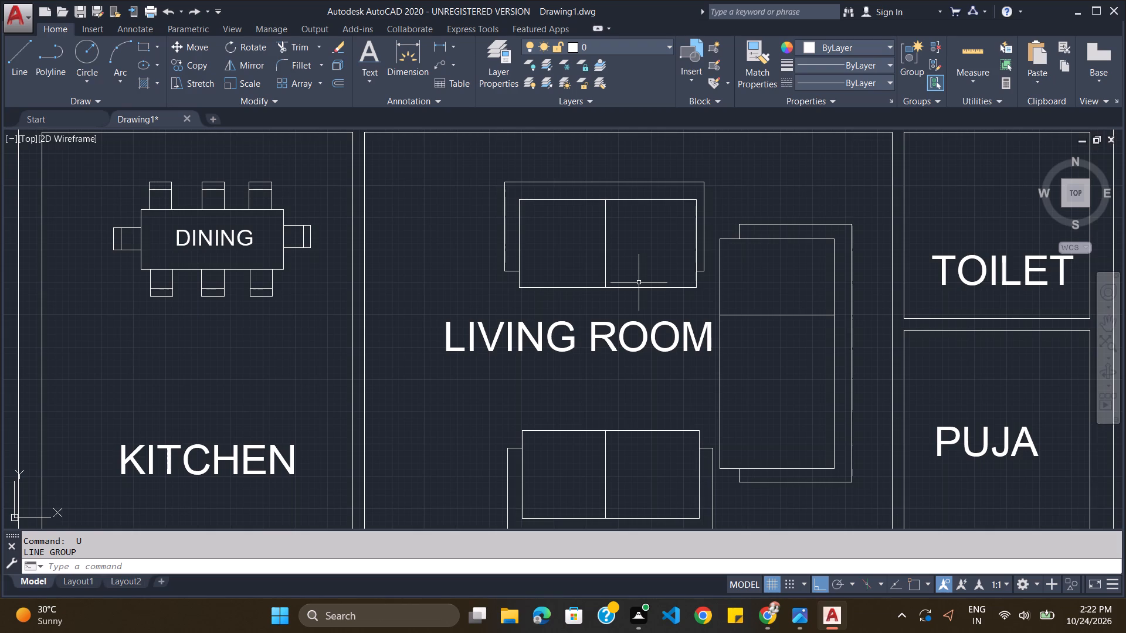
Fillet the lower-right and lower-left corners of the upper sofa's seat with a 2" radius.
key(l)
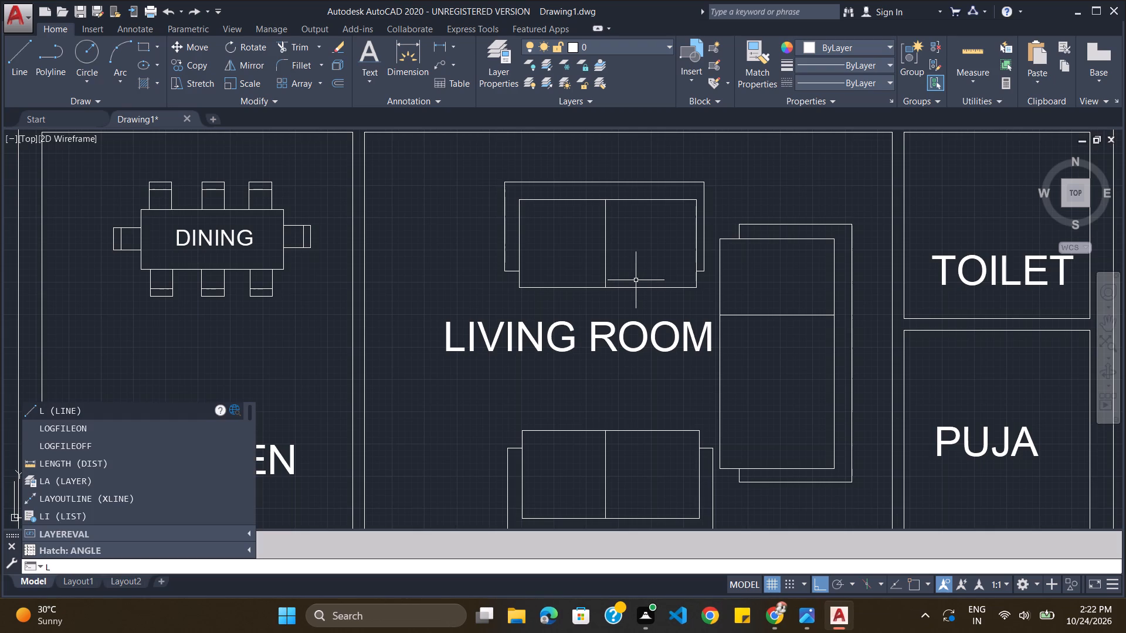
key(BackSpace)
key(f)
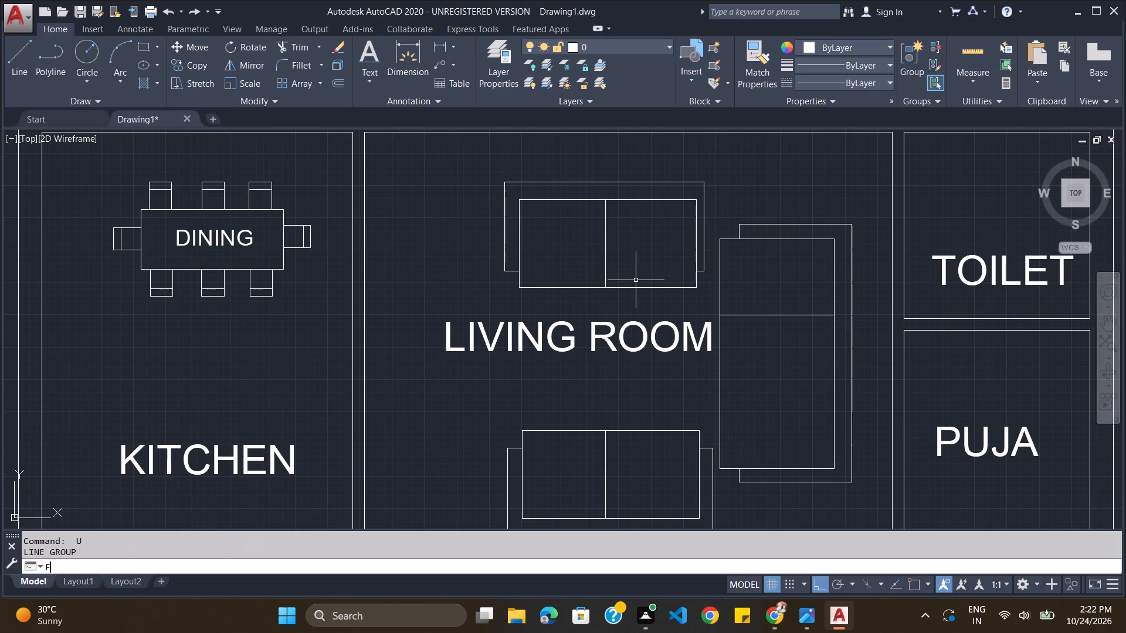
key(Return)
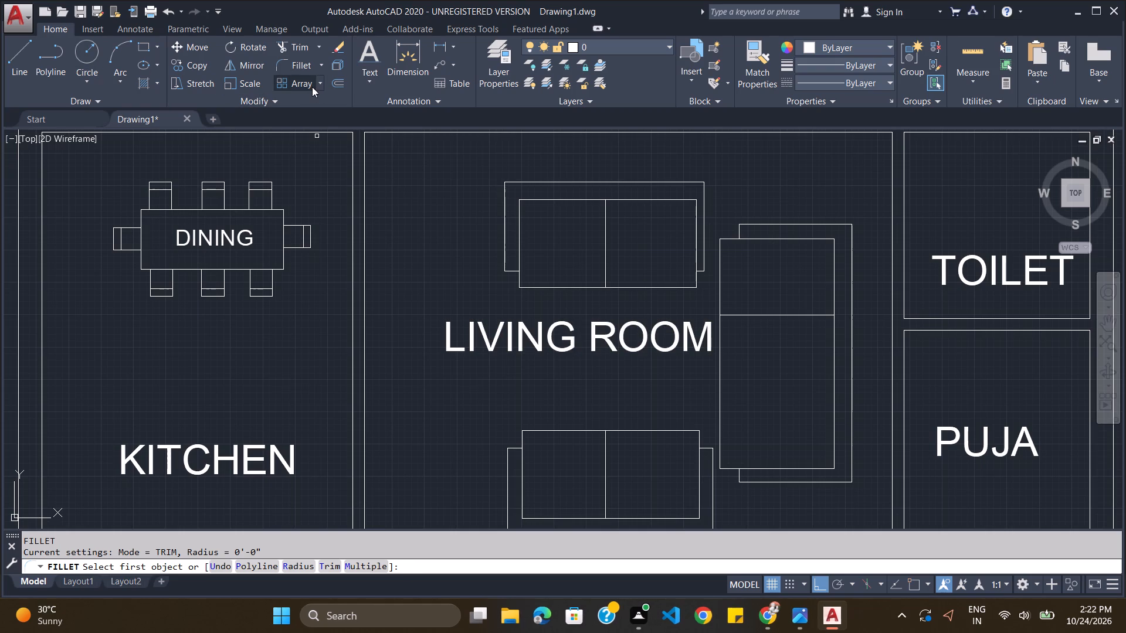
key(r)
key(Return)
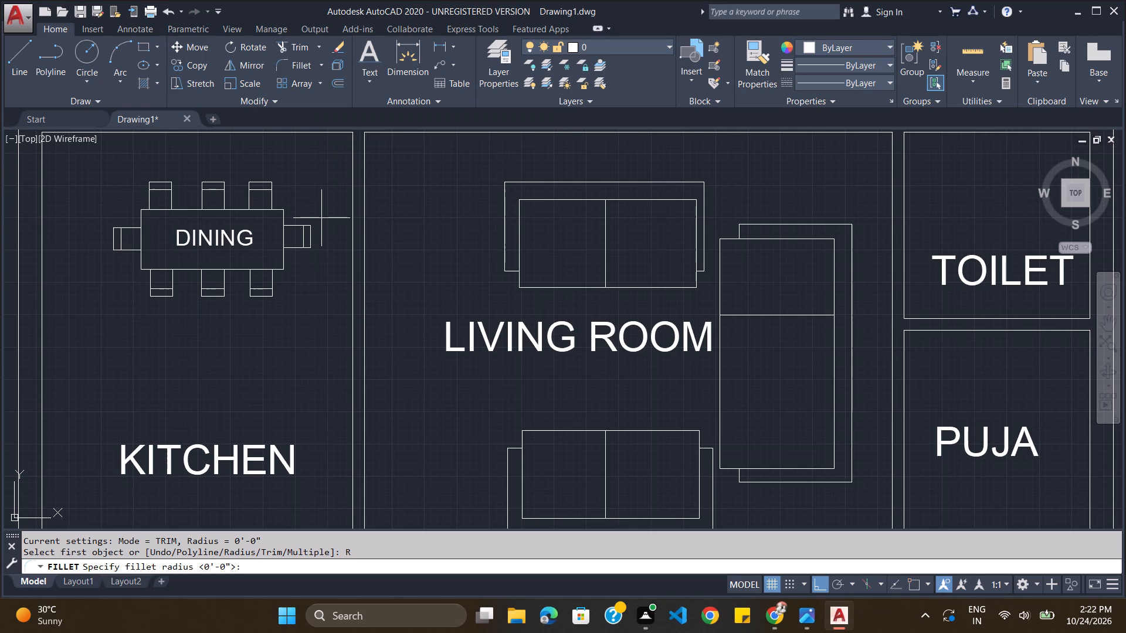
key(2)
key(Return)
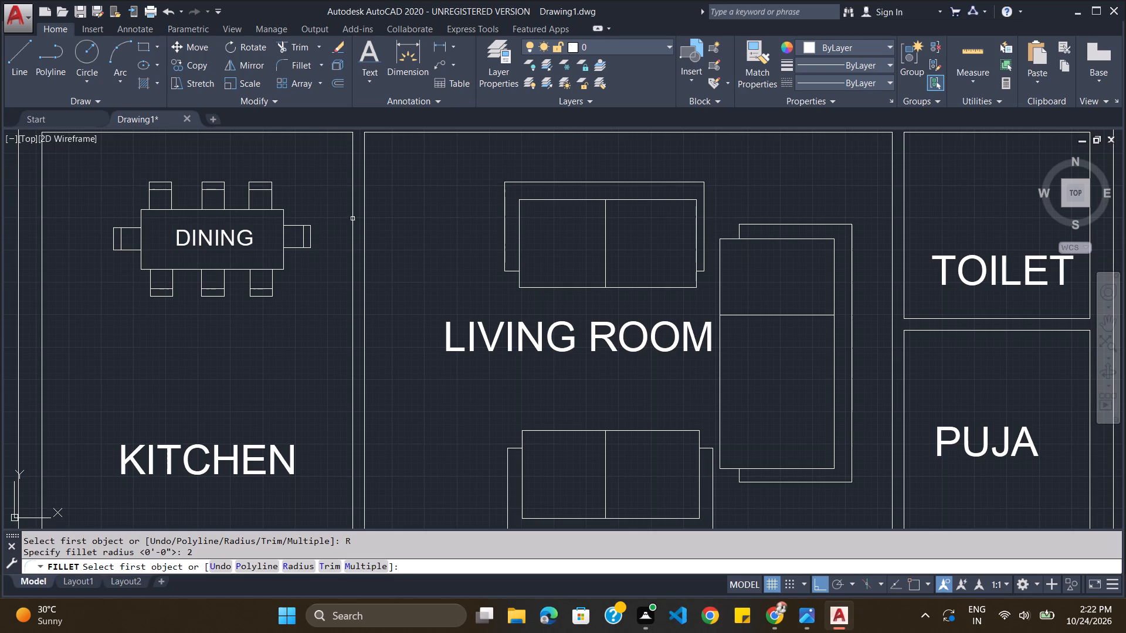
click(696, 278)
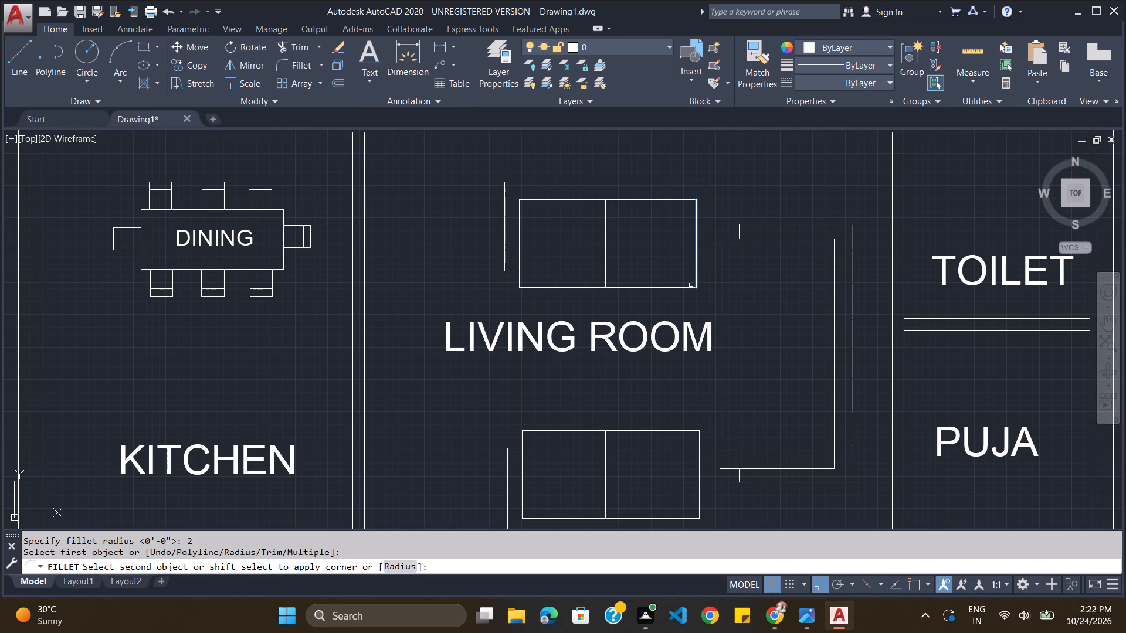
click(686, 288)
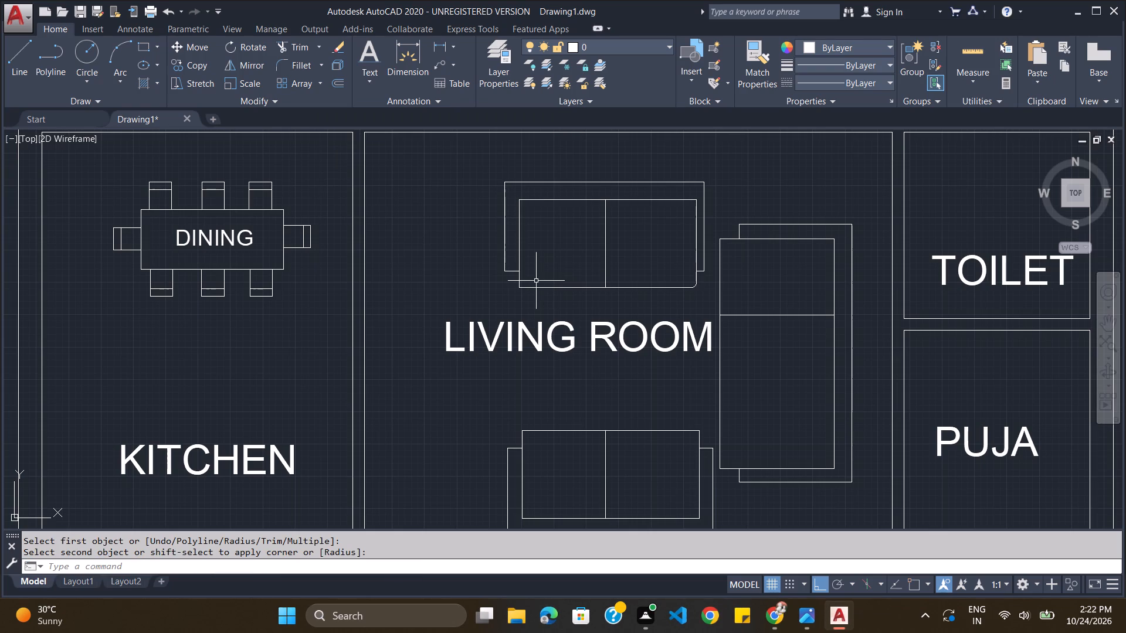
key(space)
click(519, 280)
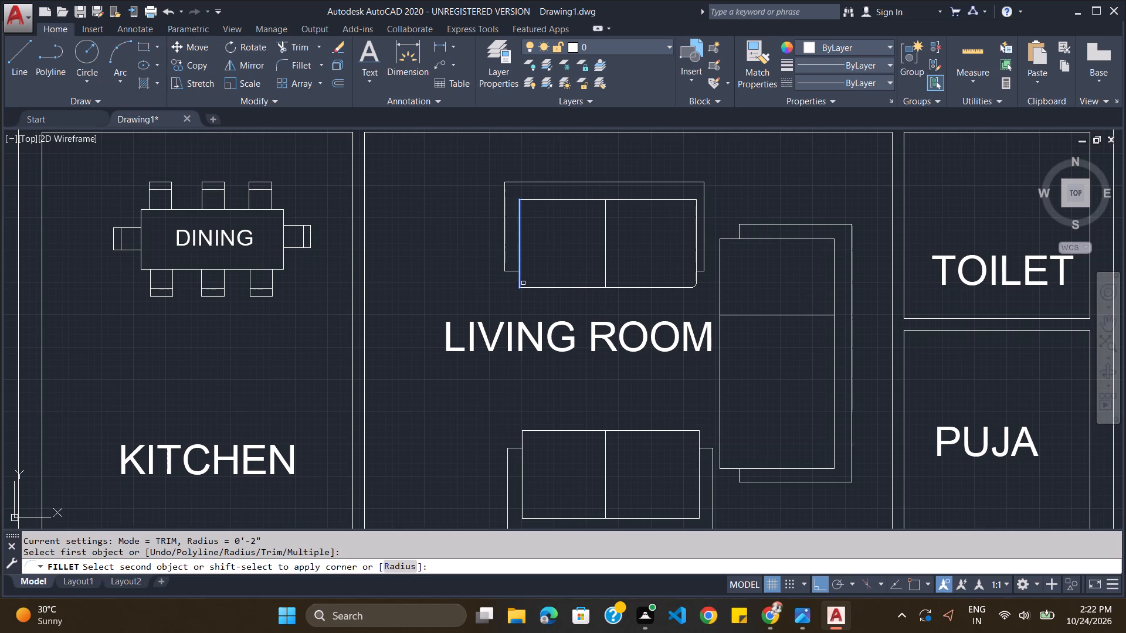
click(533, 288)
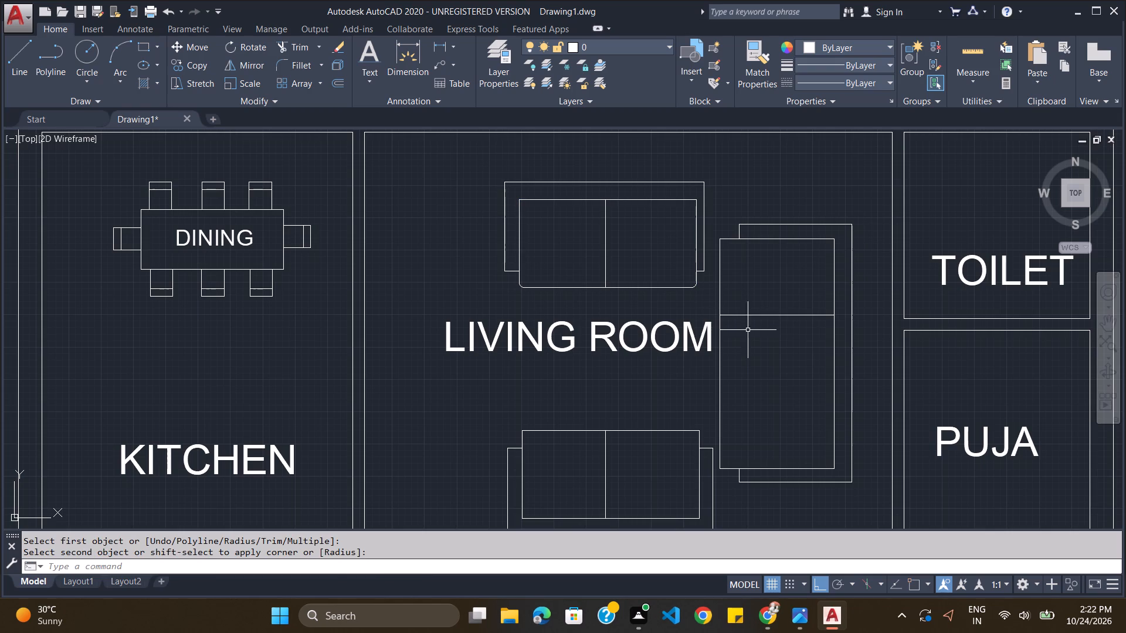
Draw a horizontal line about 3'-8" long across the lower part of the upright sofa's seat as its second cushion divider.
click(15, 58)
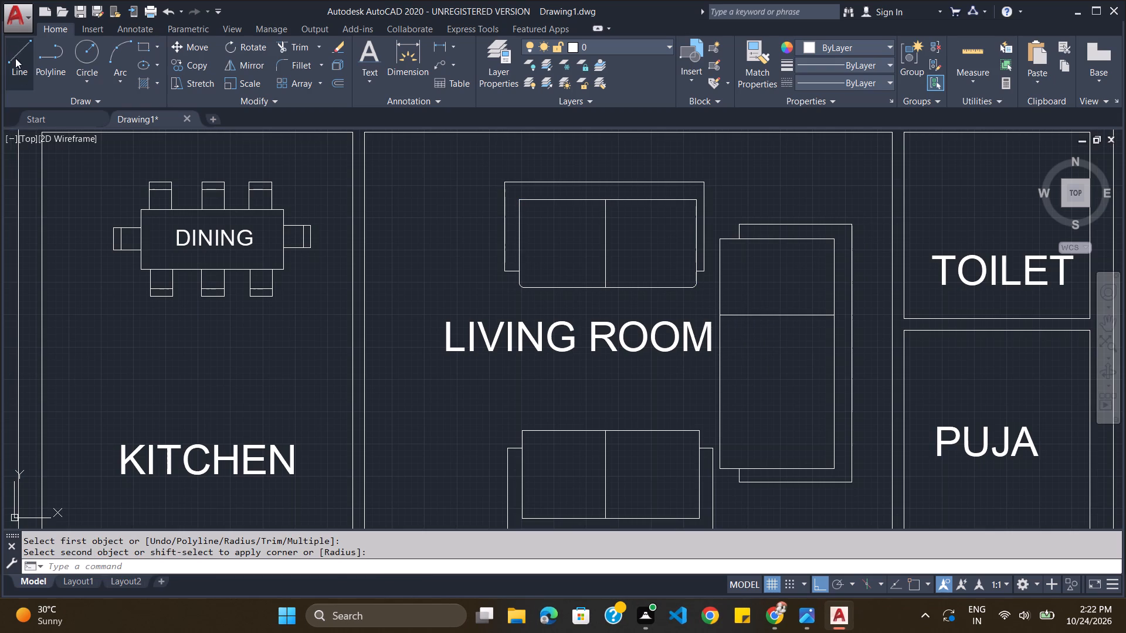
click(720, 406)
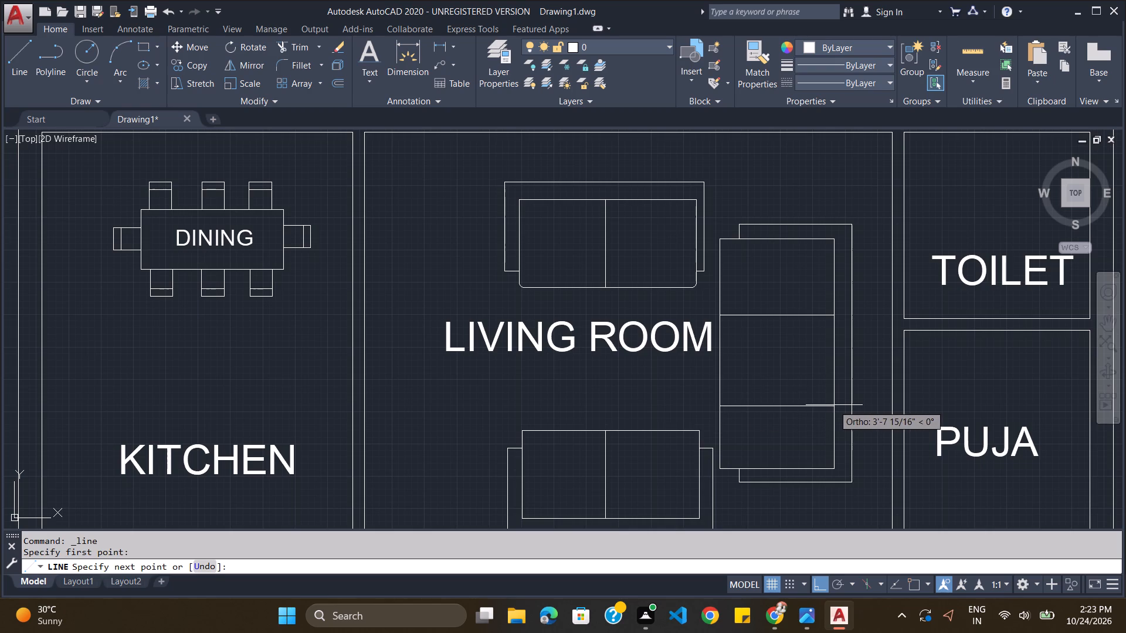
click(834, 405)
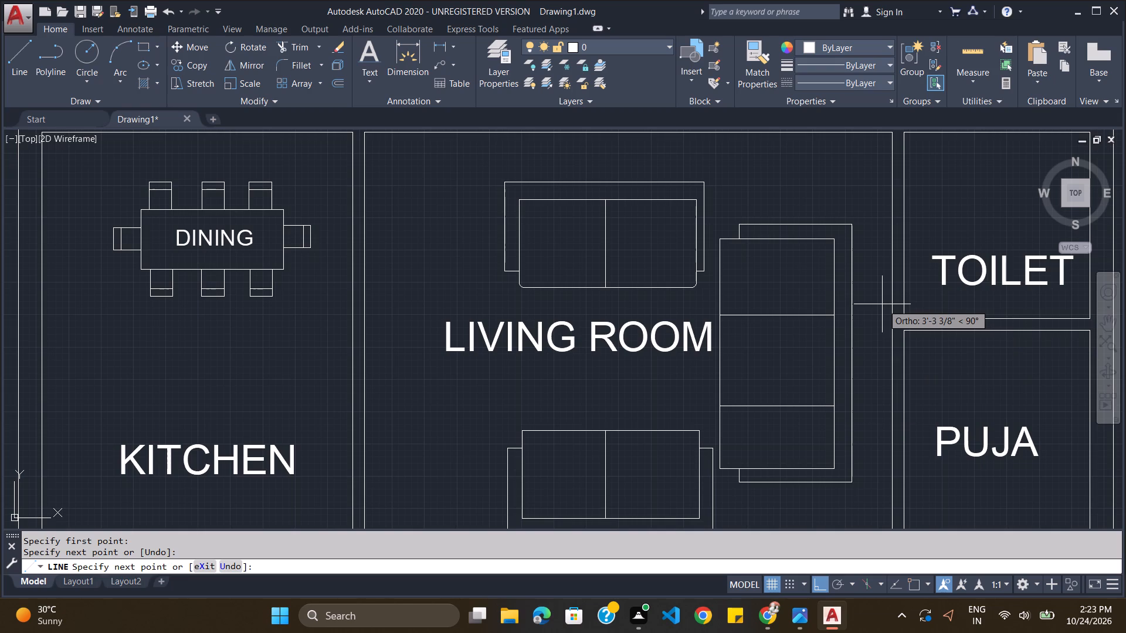
key(Escape)
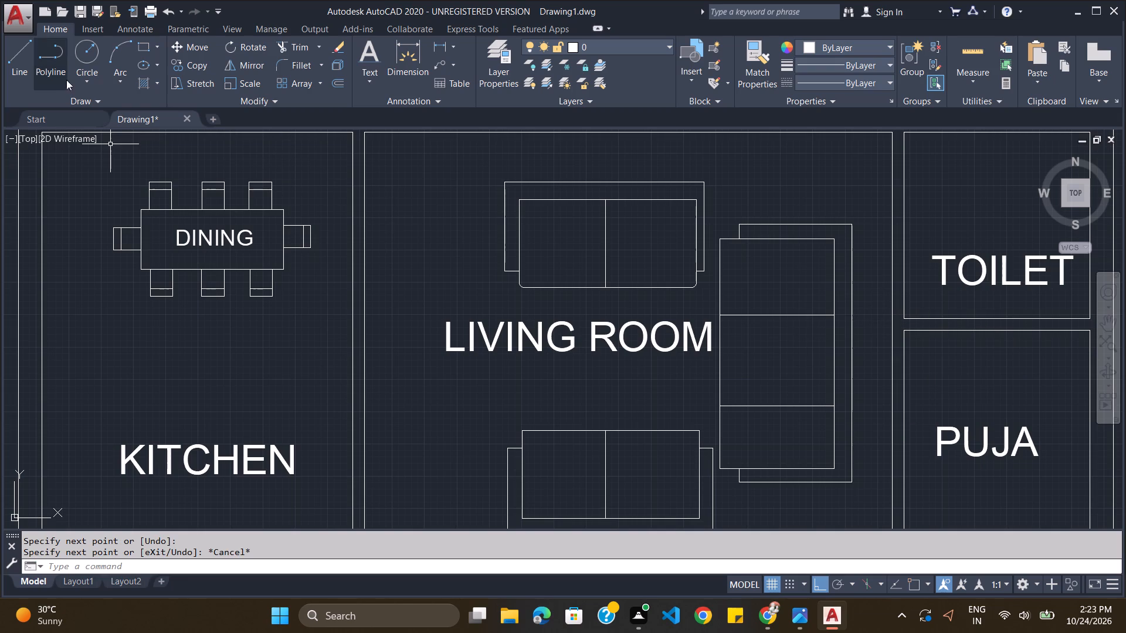
Fillet the upper-left and lower-left corners of the upright sofa's seat with a 2" radius.
click(293, 66)
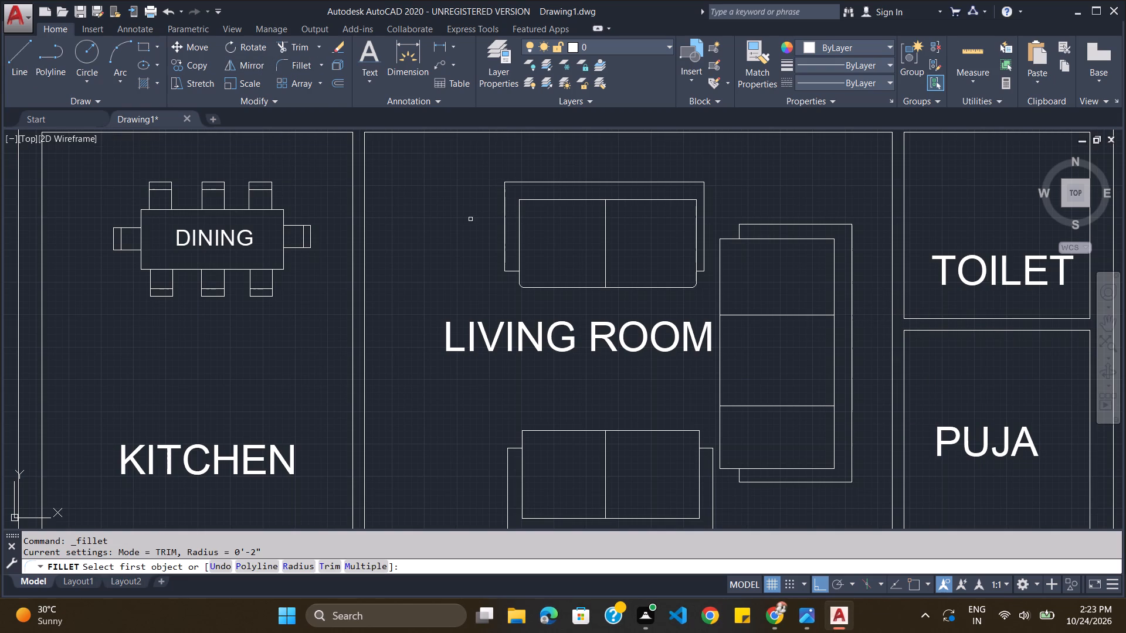
key(r)
key(Return)
key(2)
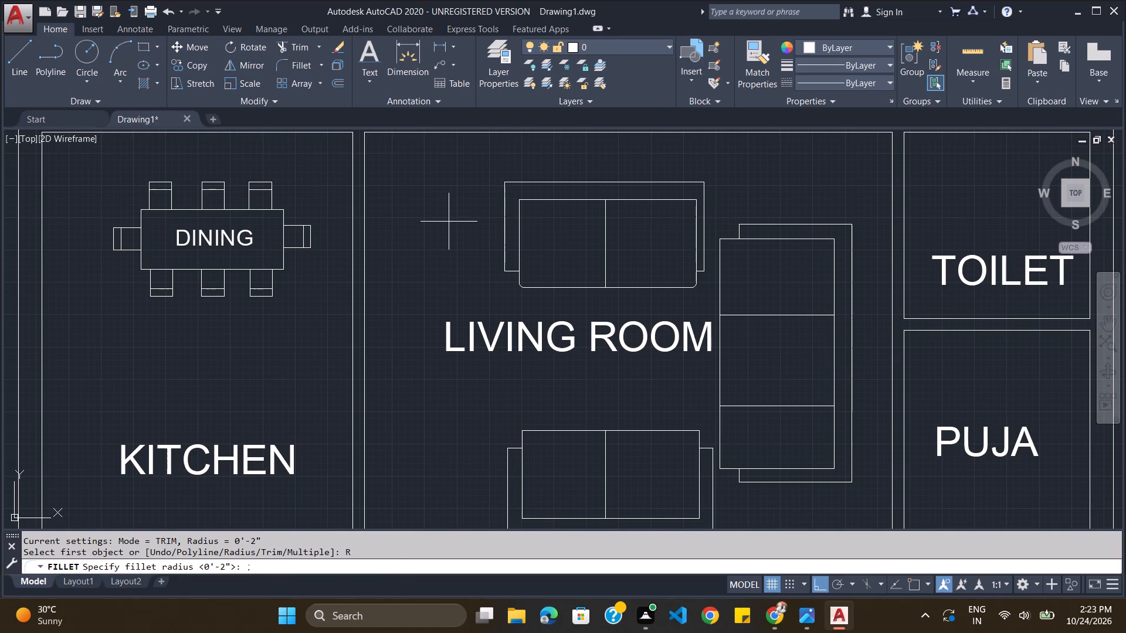
key(Return)
click(725, 239)
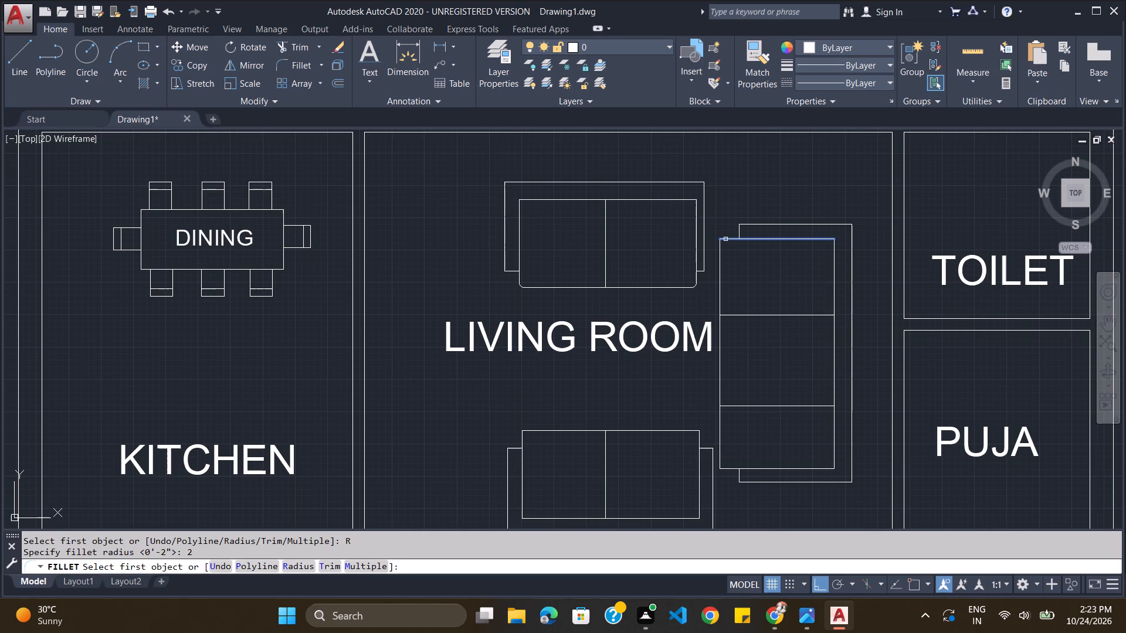
click(719, 244)
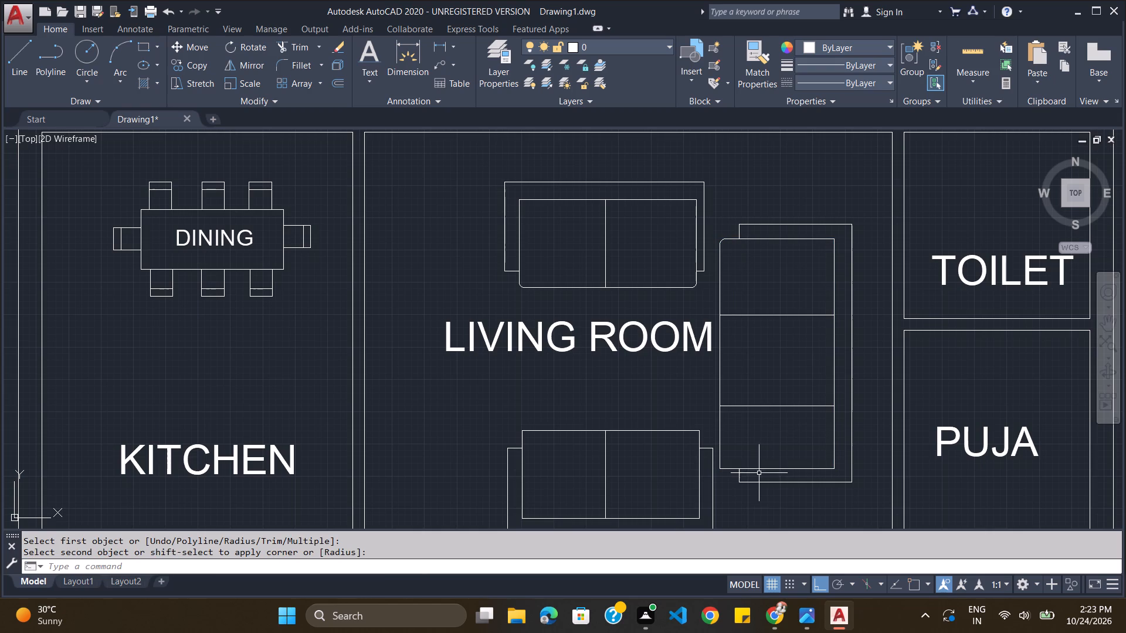
key(space)
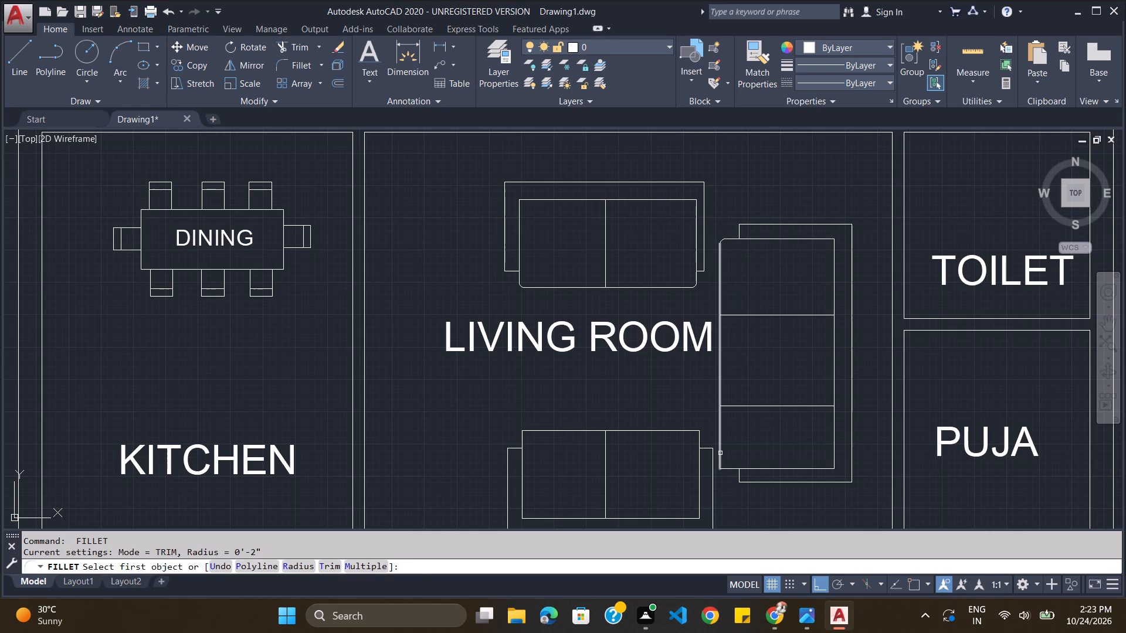
click(720, 453)
click(729, 469)
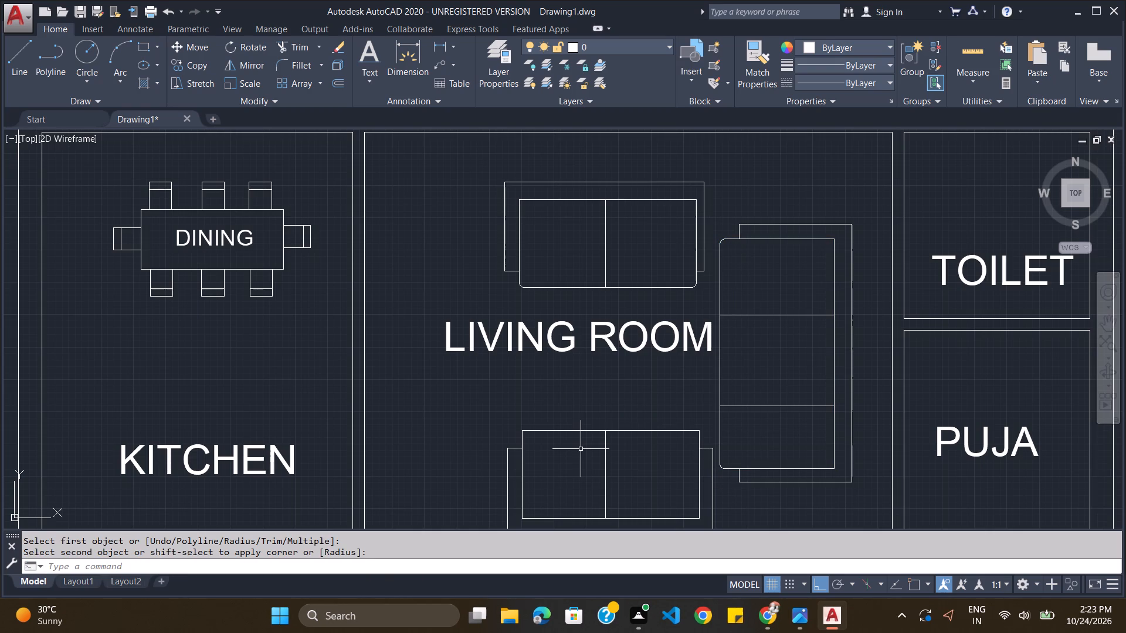
Fillet the upper-left and upper-right corners of the lower sofa's seat with the same 2" radius.
key(space)
click(550, 430)
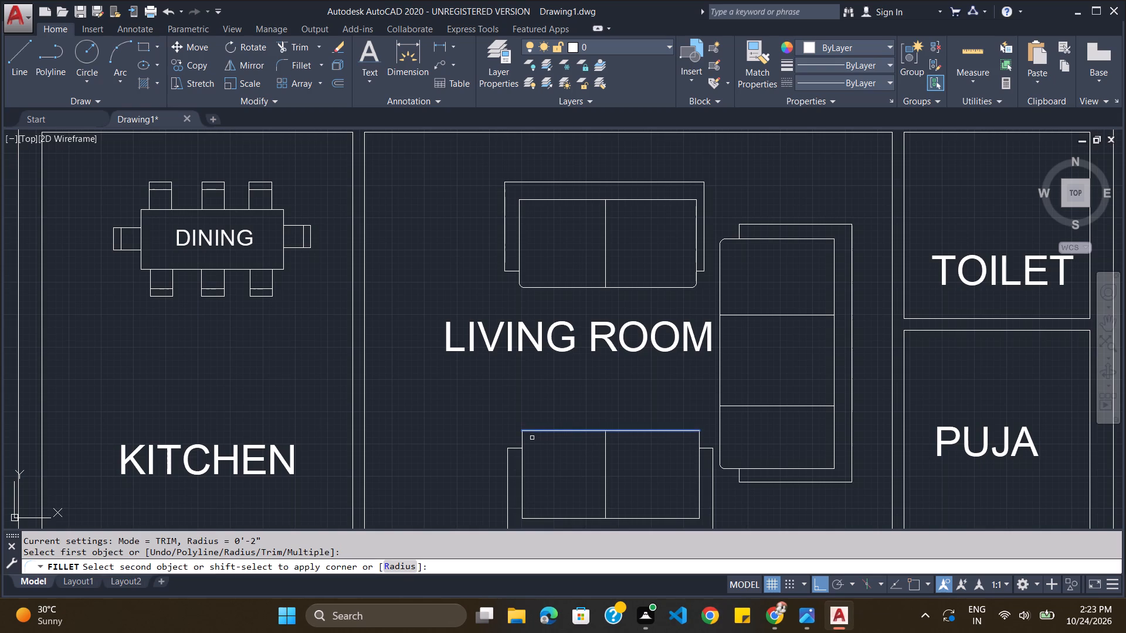
click(523, 441)
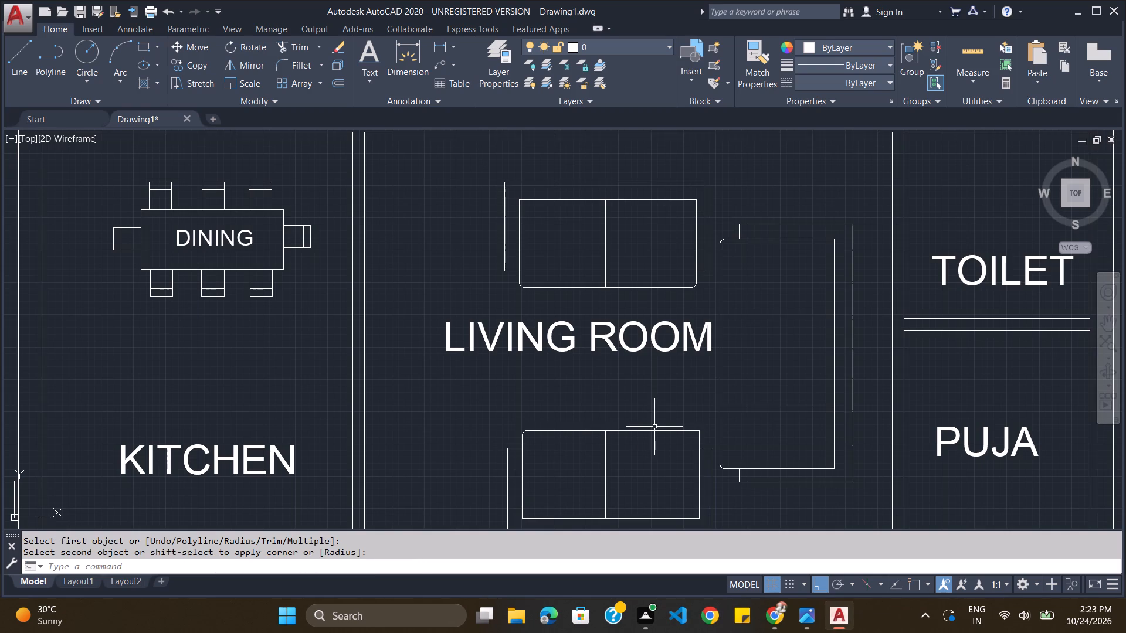
key(space)
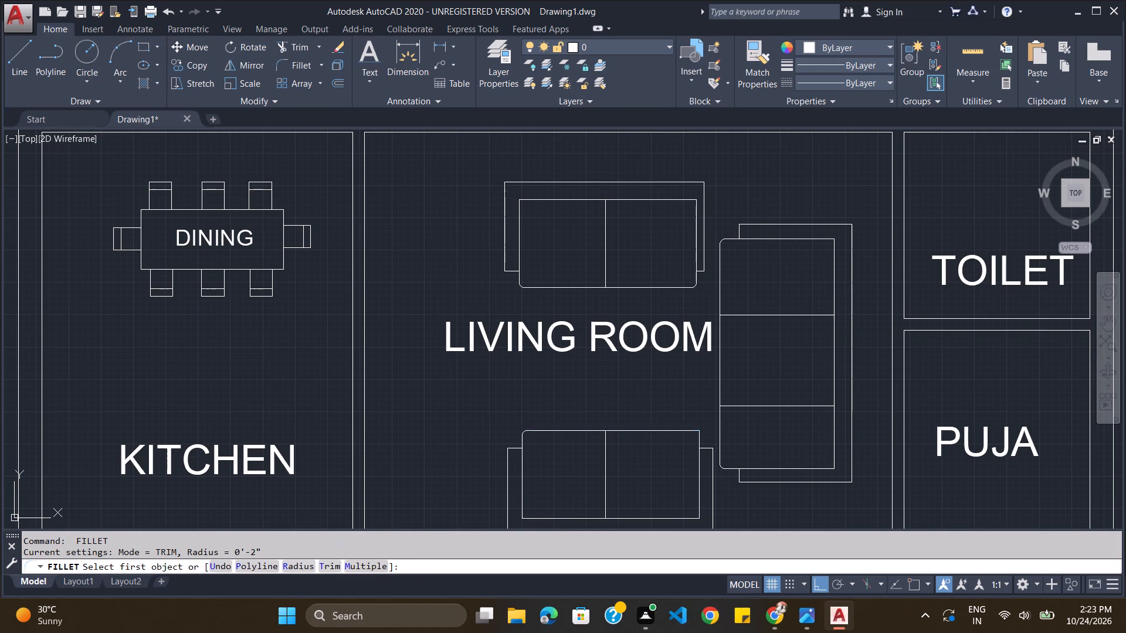
click(677, 432)
click(699, 441)
Compare the whole floor plan with the reference image east facing house.webp and return to AutoCAD.
scroll(679, 355, down, 2)
scroll(675, 444, down, 2)
scroll(688, 483, up, 2)
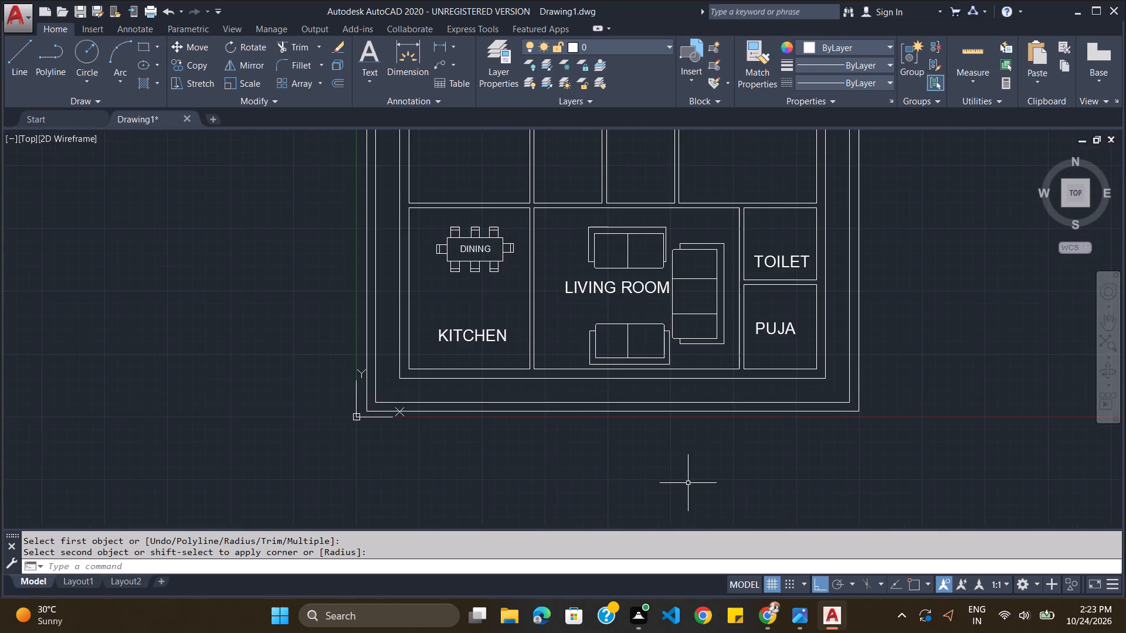
scroll(688, 482, down, 1)
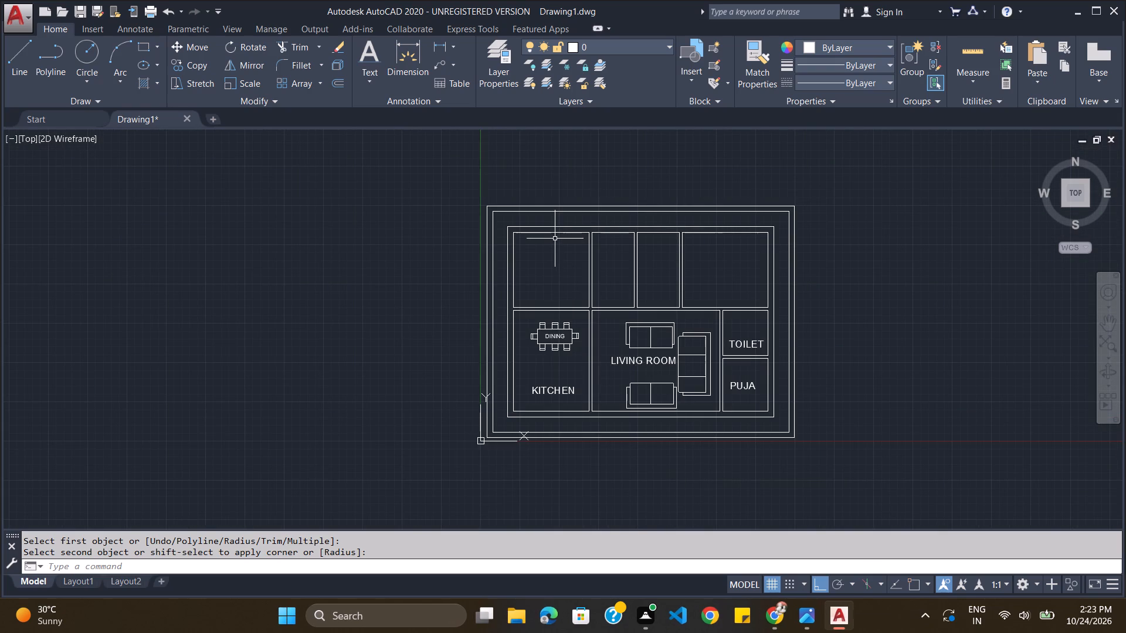
key(alt+Tab)
key(alt+Tab)
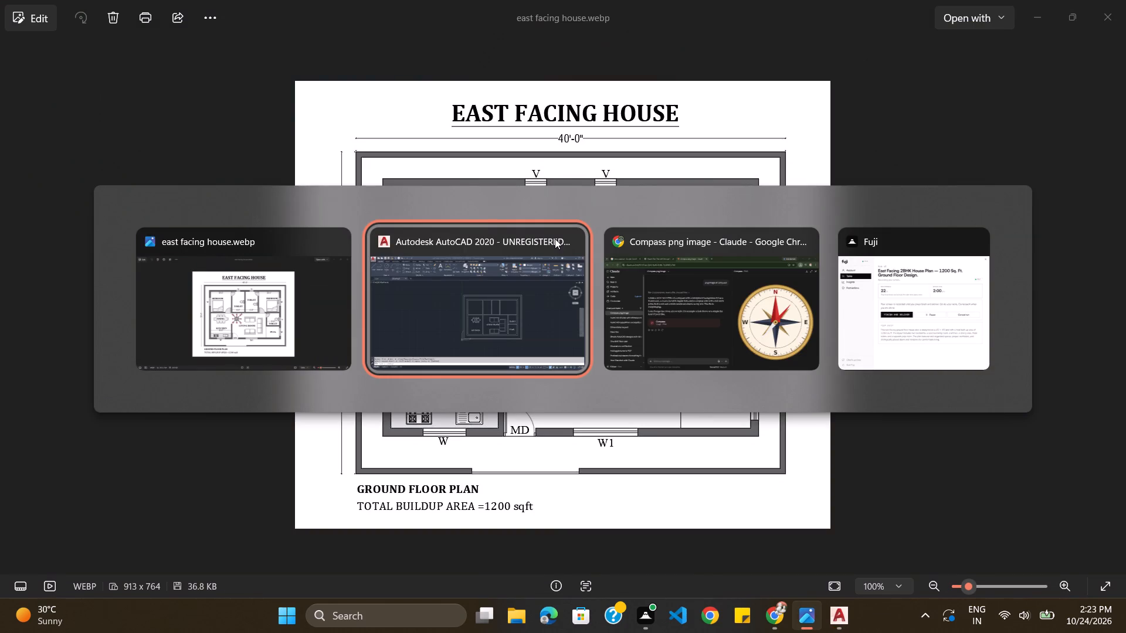
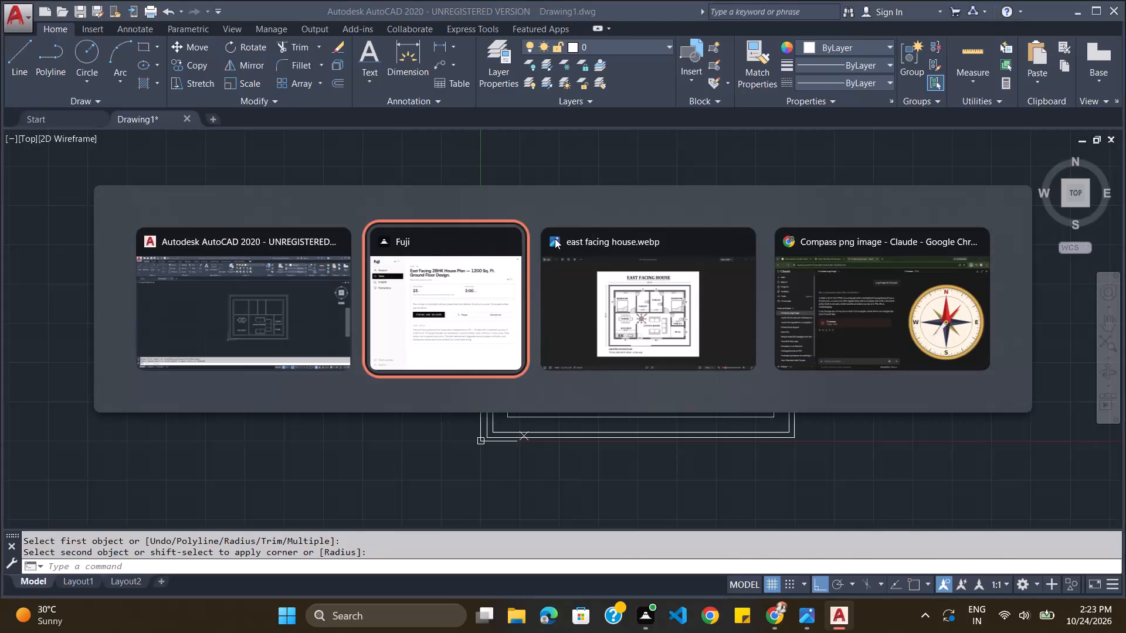
Study the bedroom furniture in the reference image east facing house.webp against the drawn plan and return to AutoCAD.
key(alt+Tab)
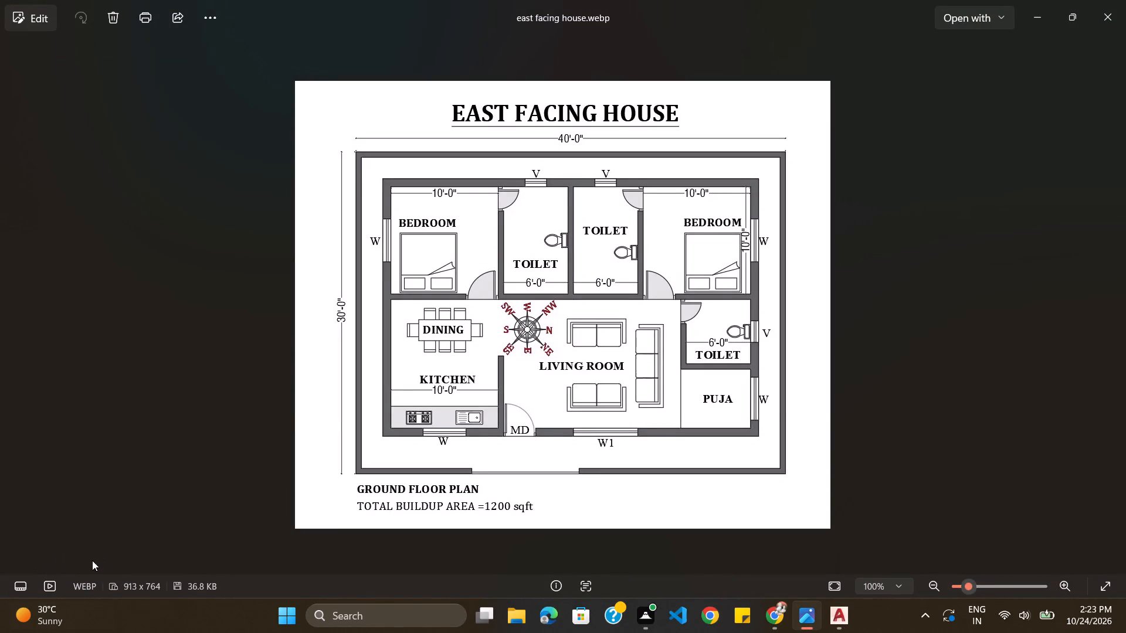
key(alt+Tab)
key(alt+Tab)
key(alt+Tab)
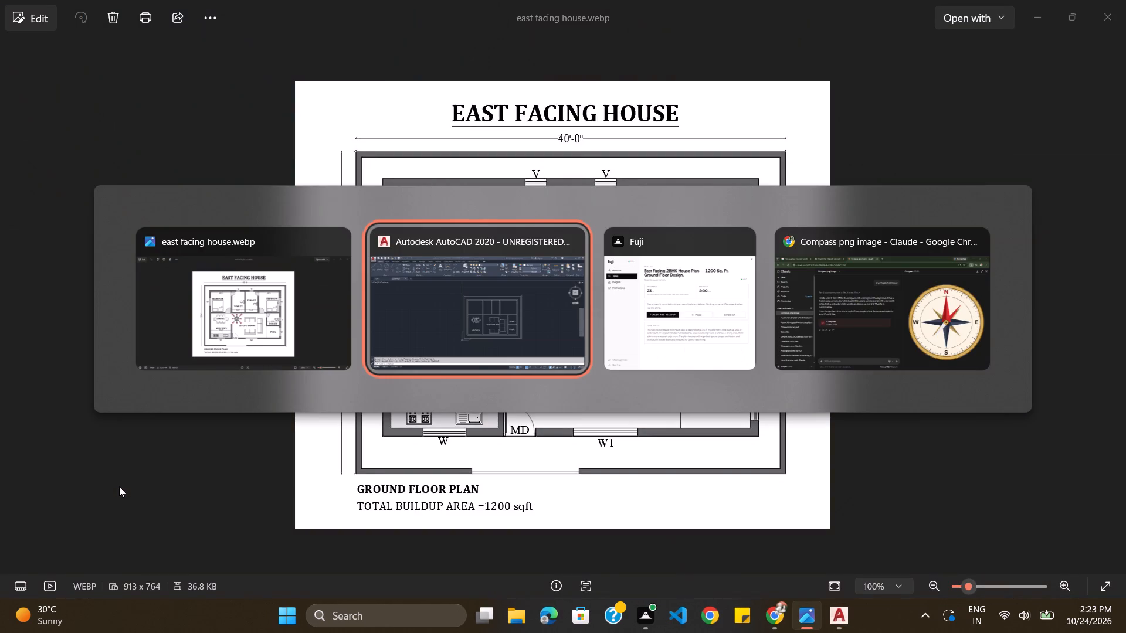
scroll(513, 336, up, 2)
scroll(513, 337, down, 1)
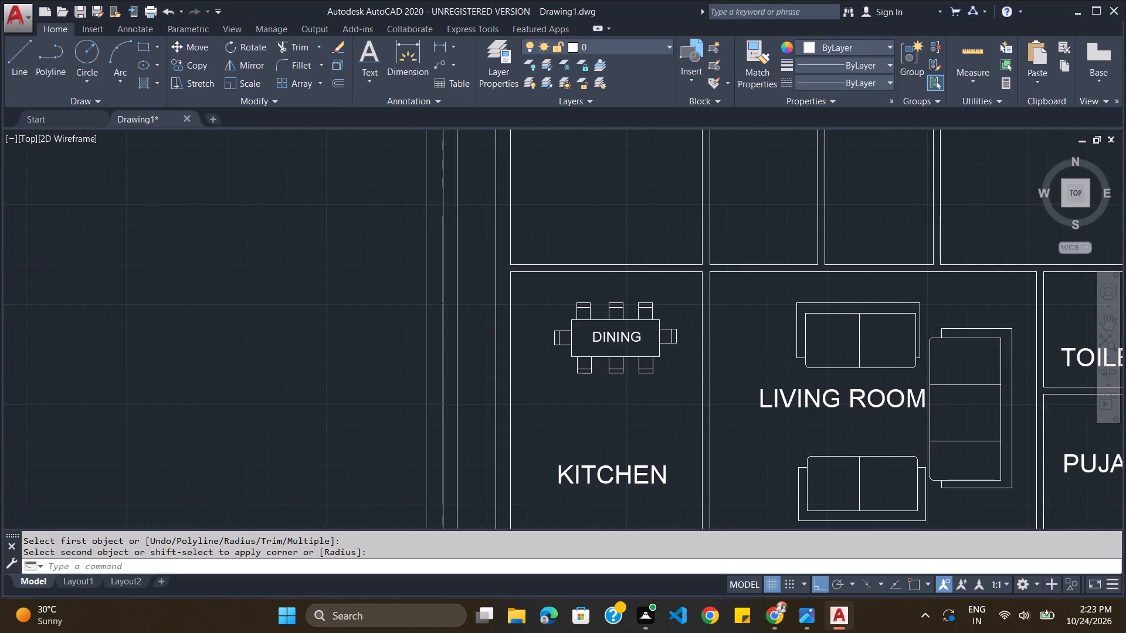
key(alt+Tab)
key(alt+Tab)
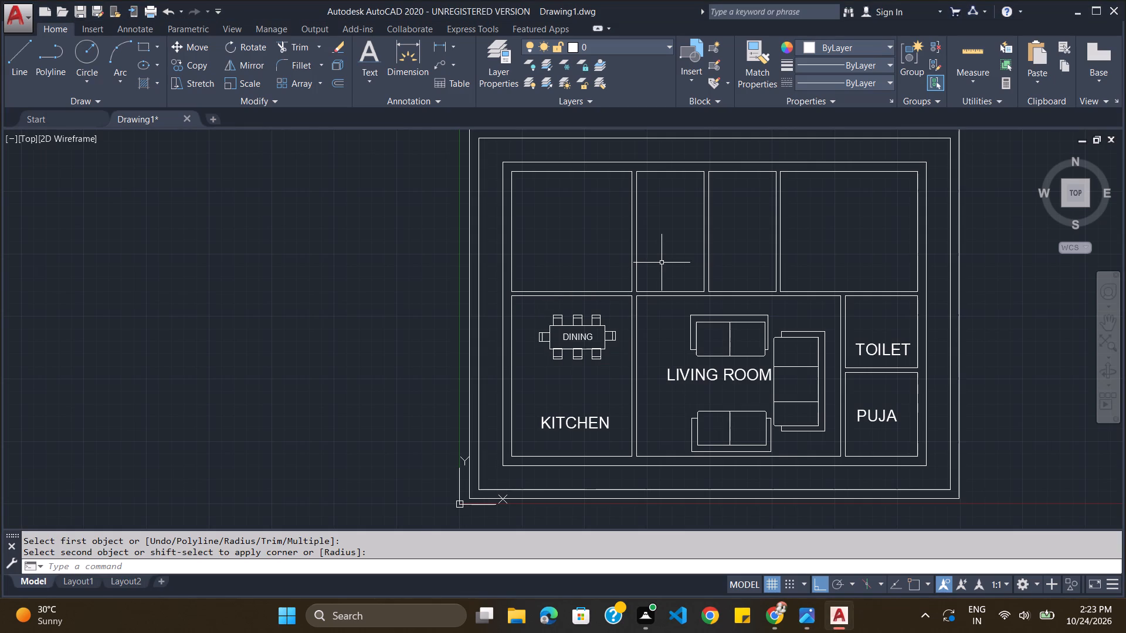
Draw an upright bed rectangle in the upper-left bedroom, about half the room's width, with its base on the lower wall.
scroll(662, 261, up, 1)
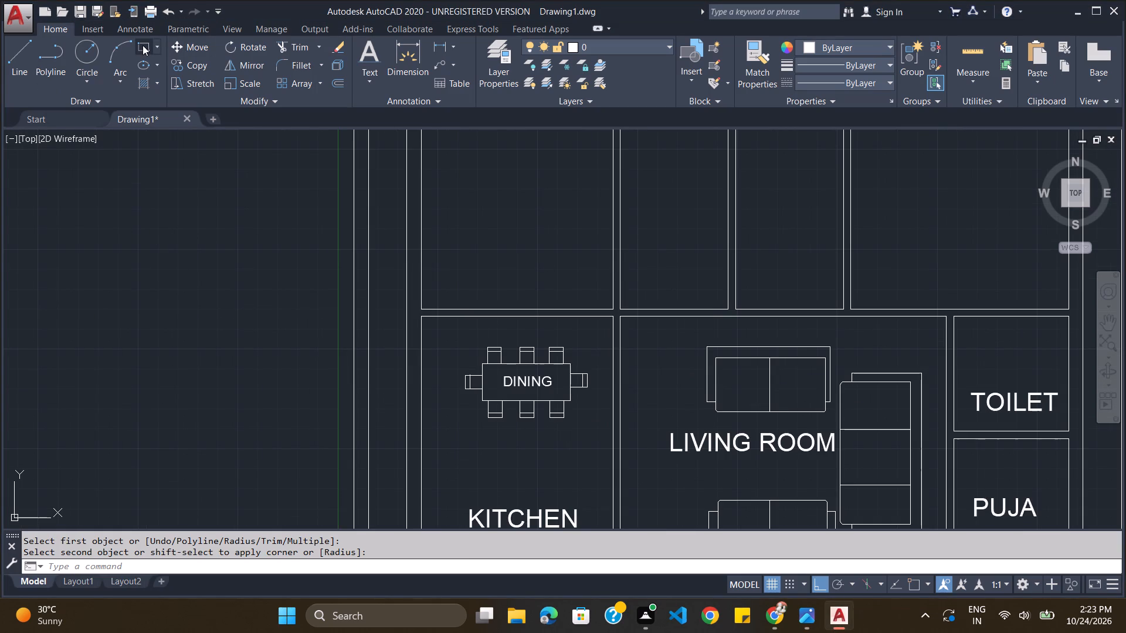
click(143, 45)
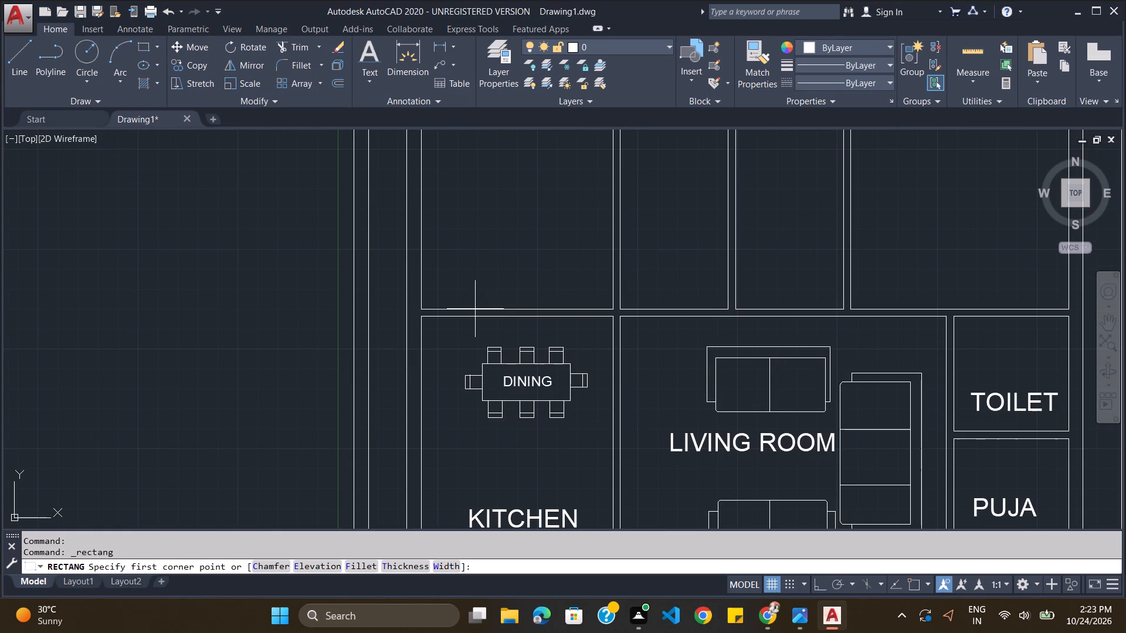
click(475, 309)
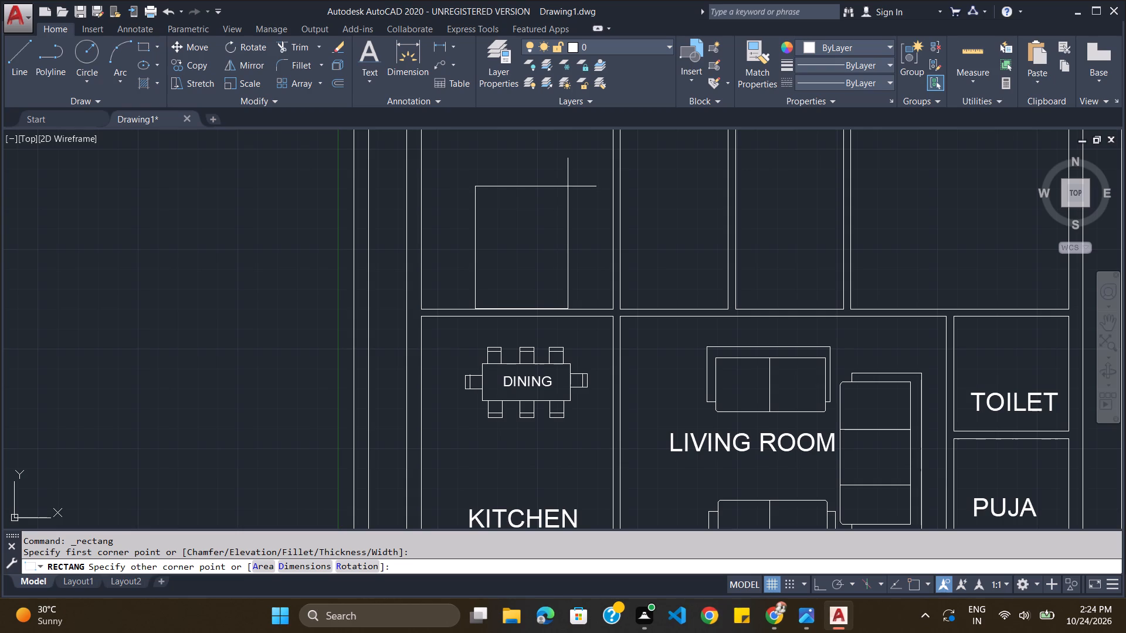
click(568, 183)
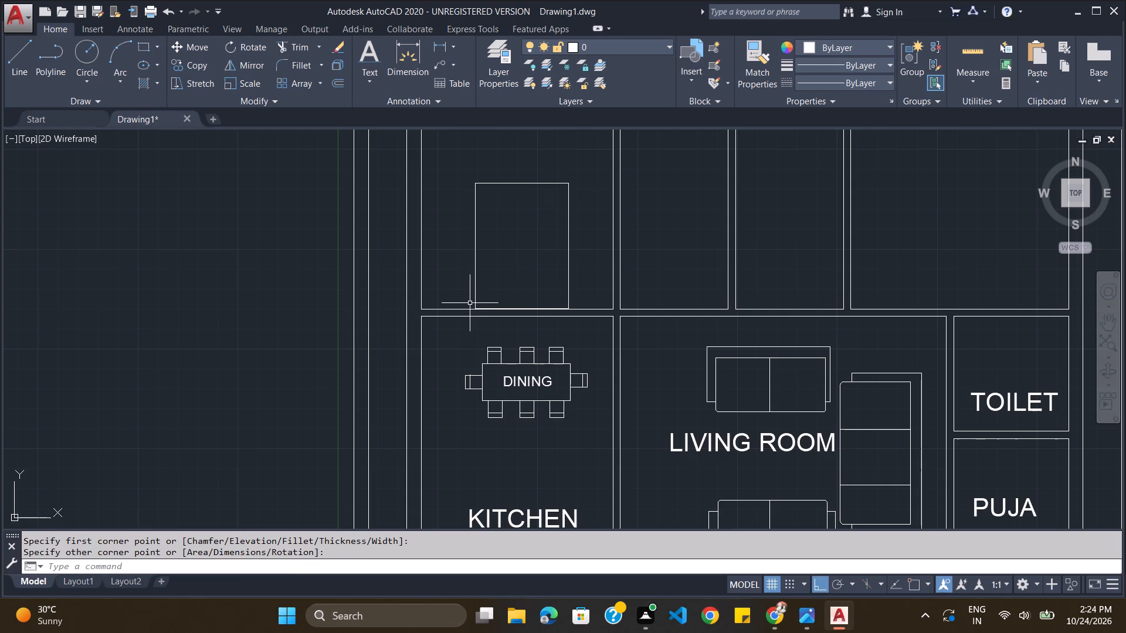
Check the bed against the reference image and move its rectangle slightly left along the bedroom's lower wall.
scroll(379, 216, down, 2)
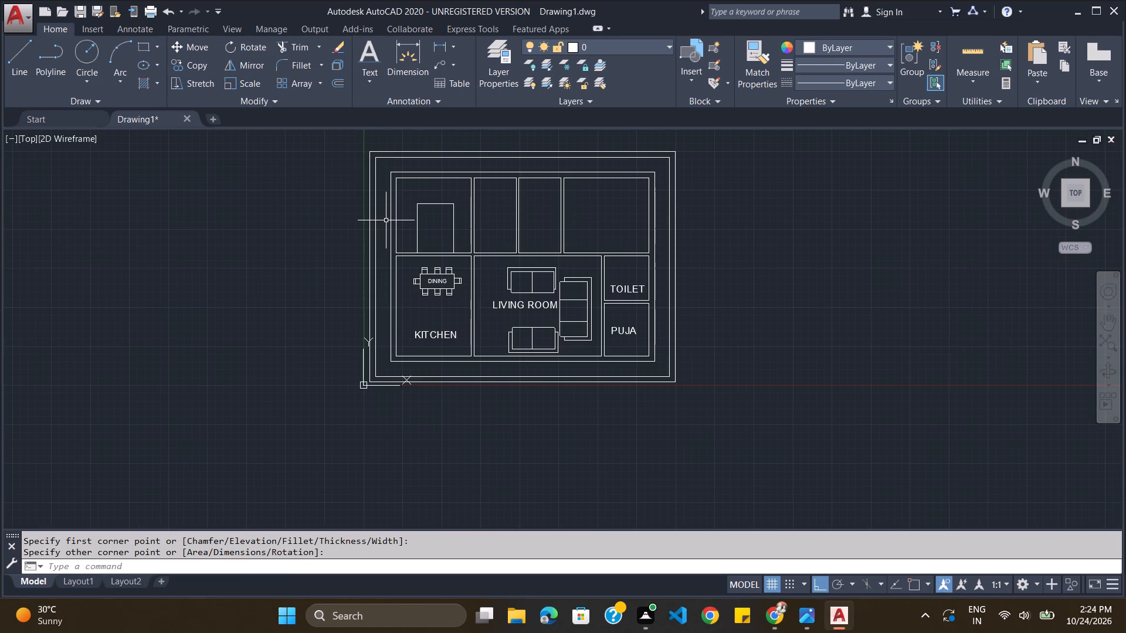
scroll(411, 217, up, 2)
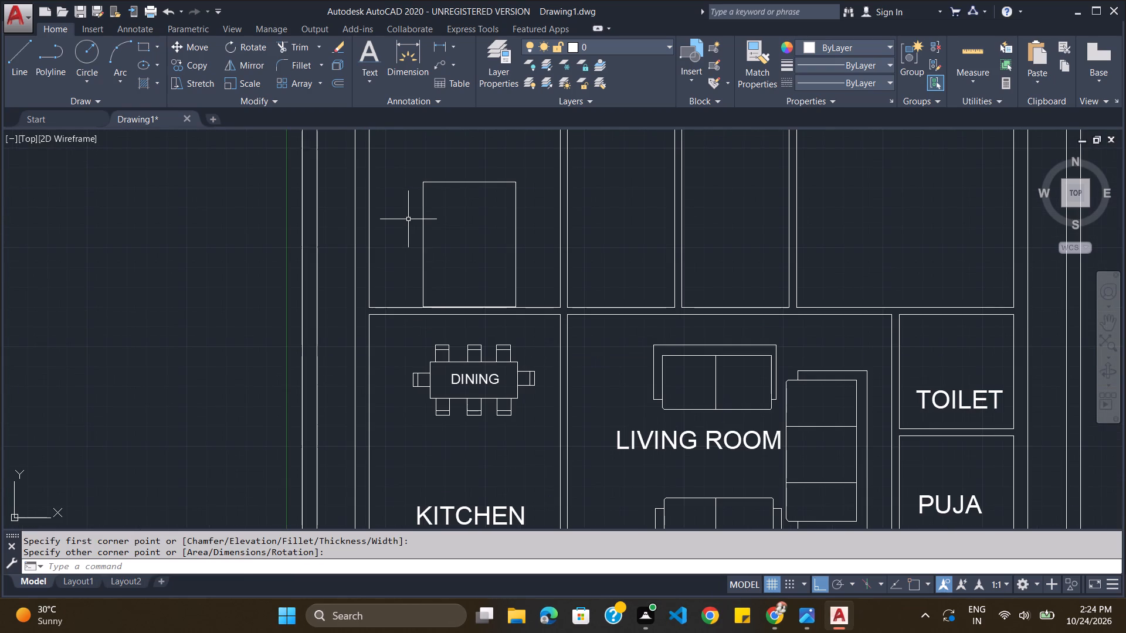
key(alt+Tab)
key(alt+Tab)
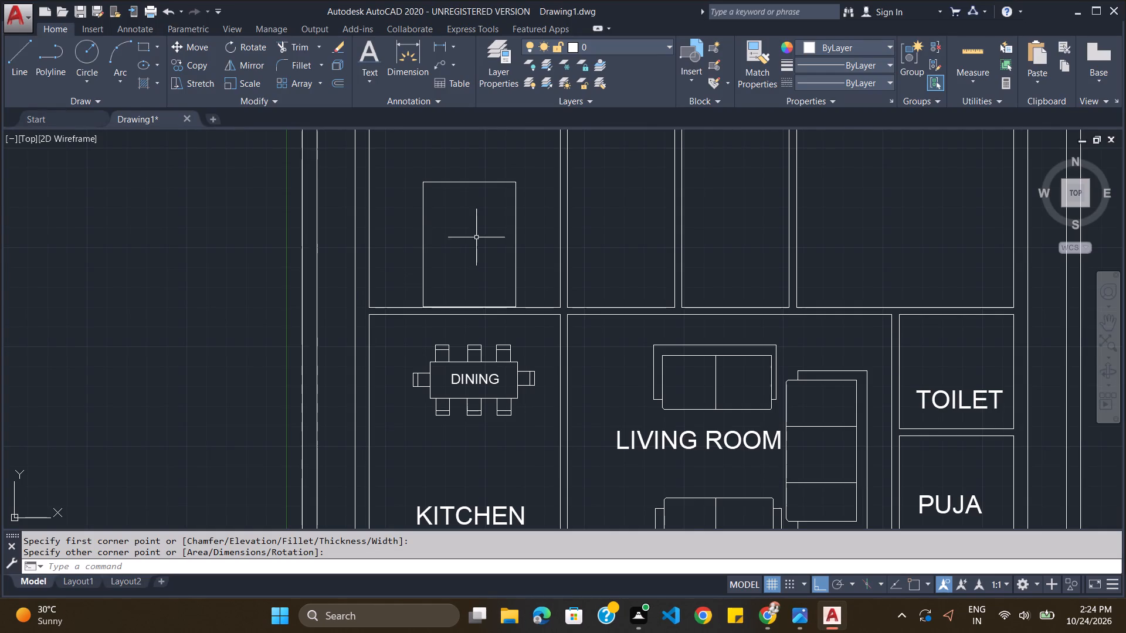
click(422, 256)
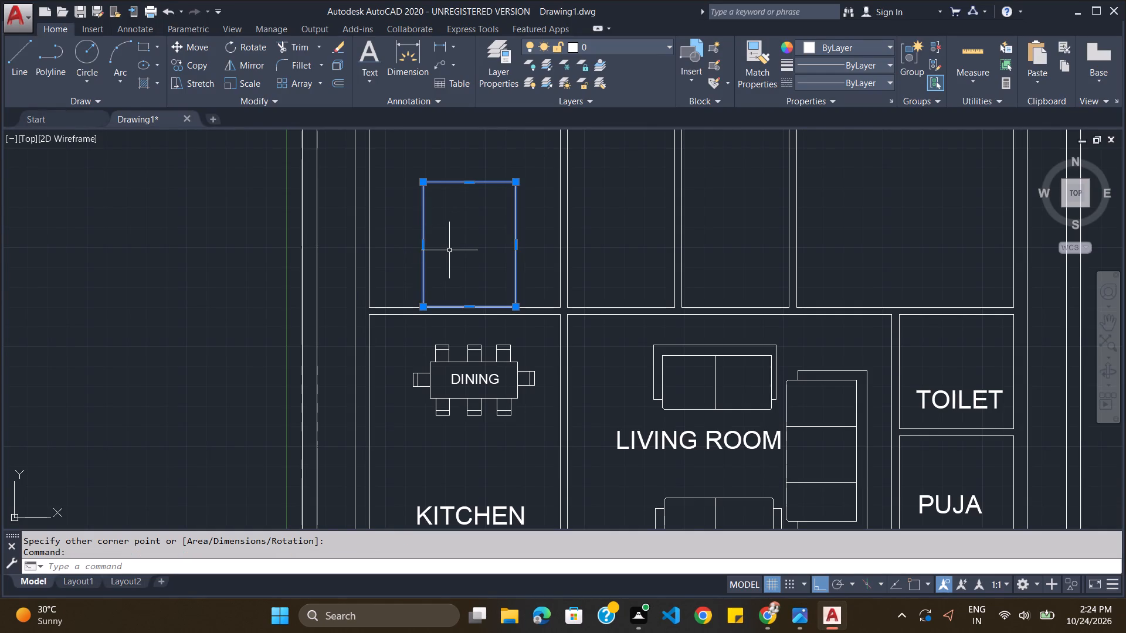
key(m)
key(Return)
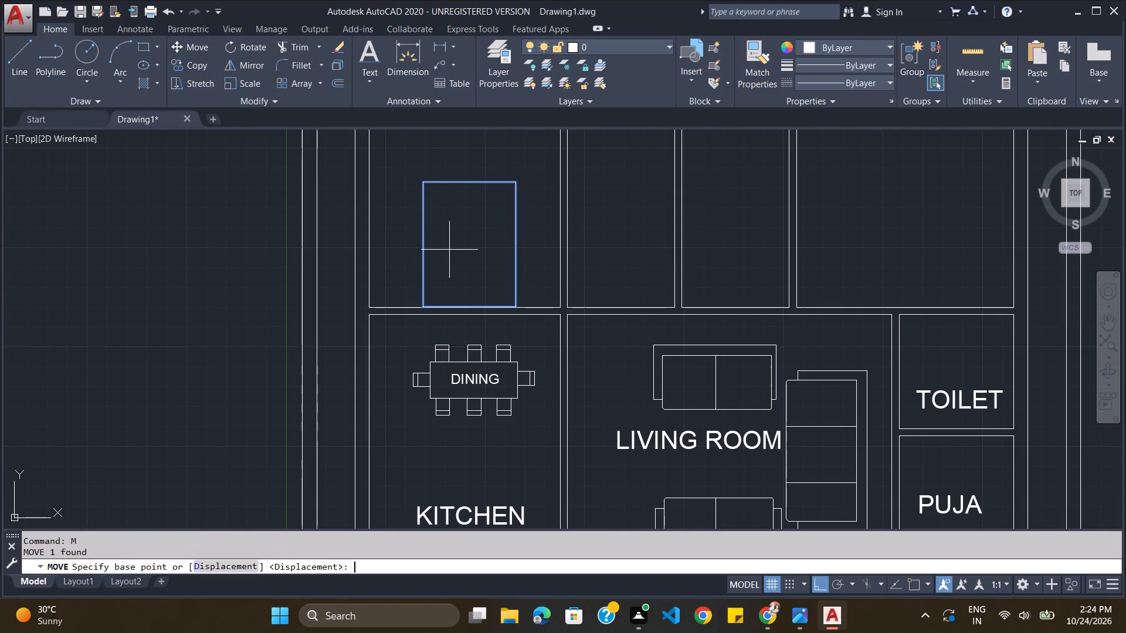
drag(452, 255, 437, 256)
click(437, 256)
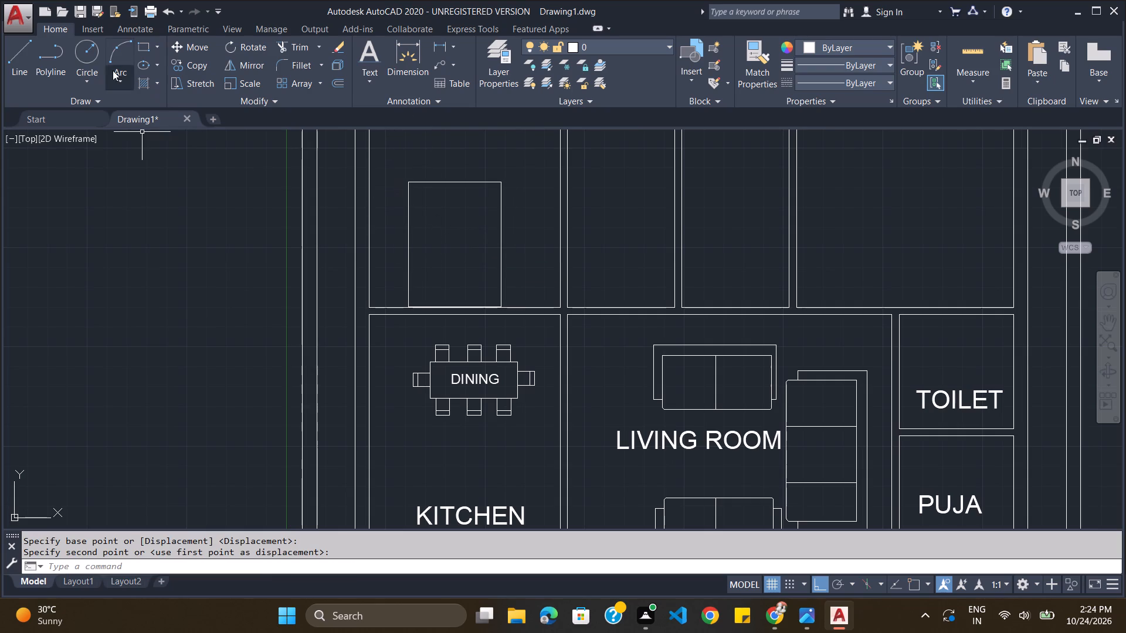
Offset the bed rectangle inward with the Through option to make a narrow inner border.
click(138, 47)
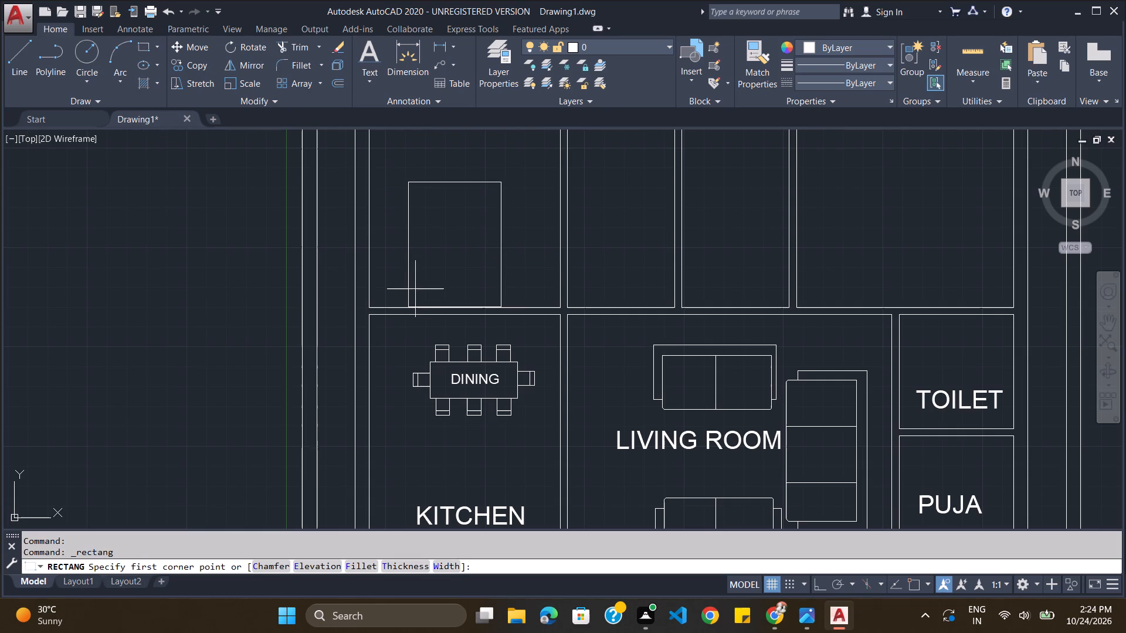
key(Escape)
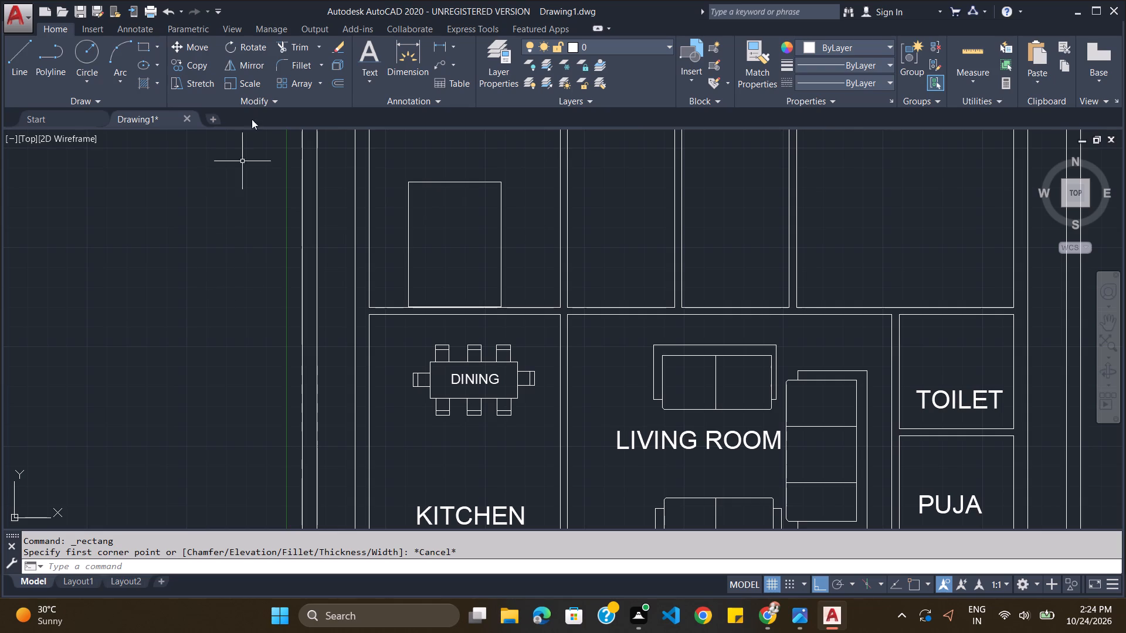
click(338, 83)
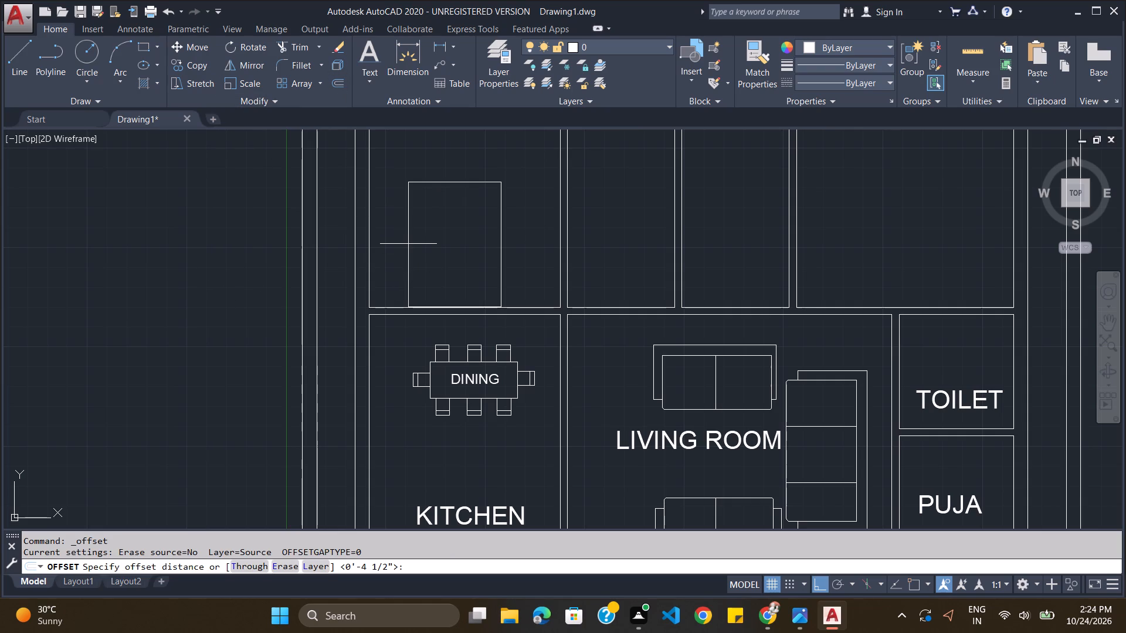
click(261, 567)
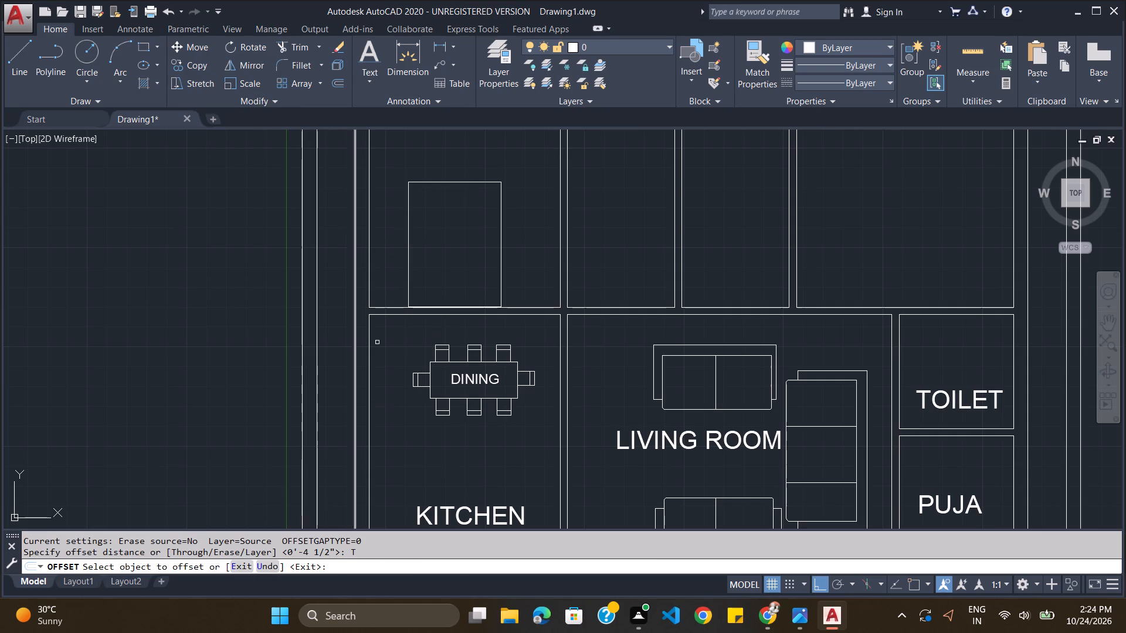
click(408, 284)
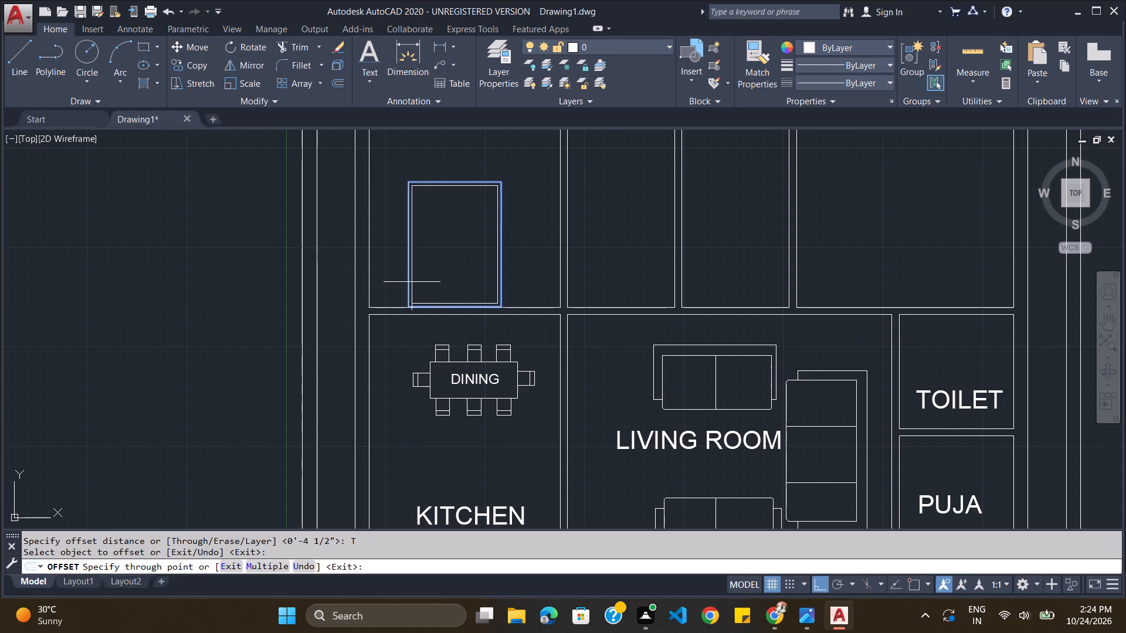
click(411, 283)
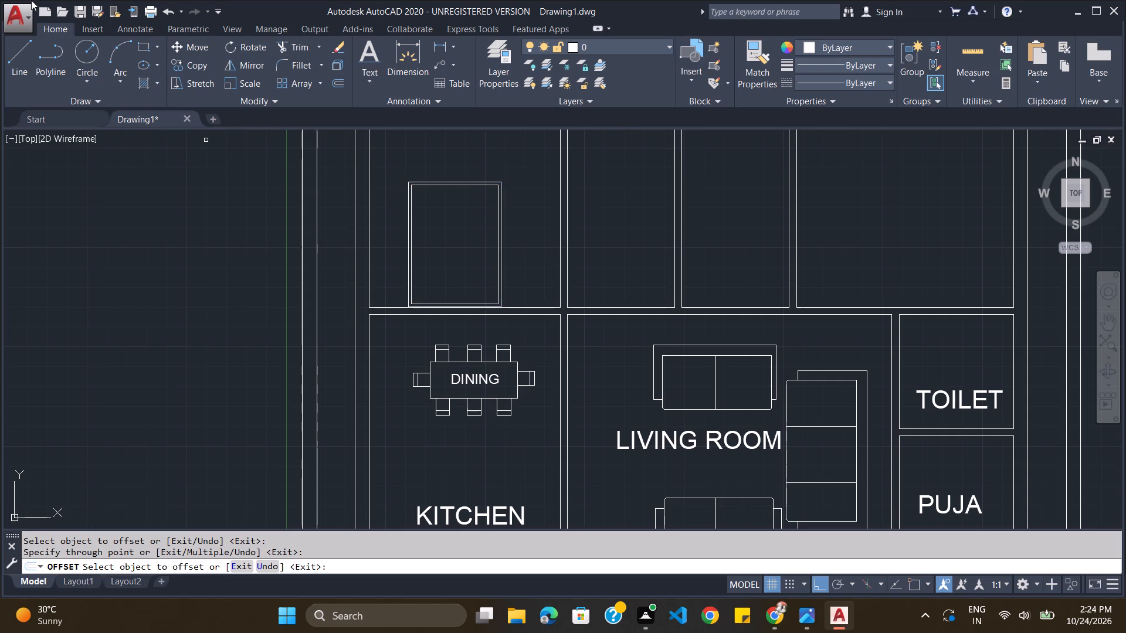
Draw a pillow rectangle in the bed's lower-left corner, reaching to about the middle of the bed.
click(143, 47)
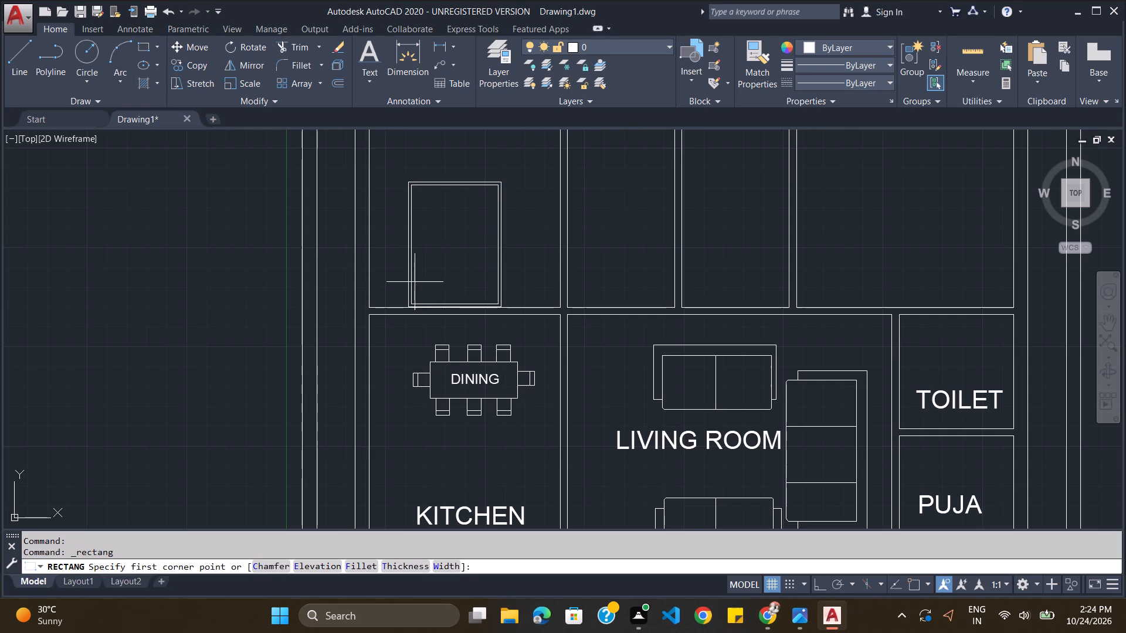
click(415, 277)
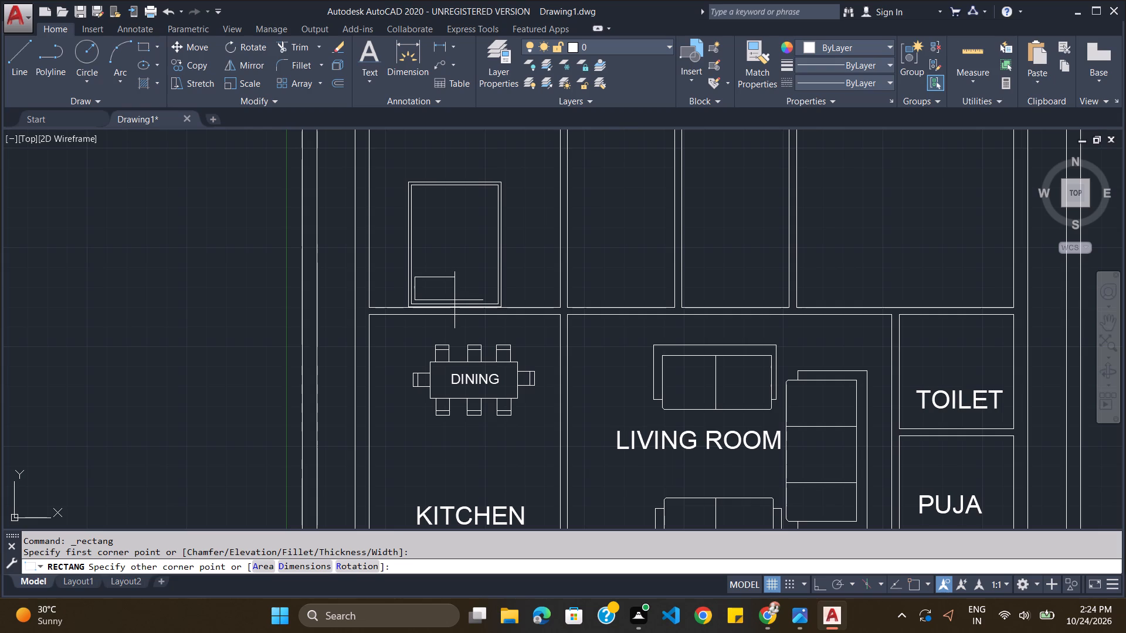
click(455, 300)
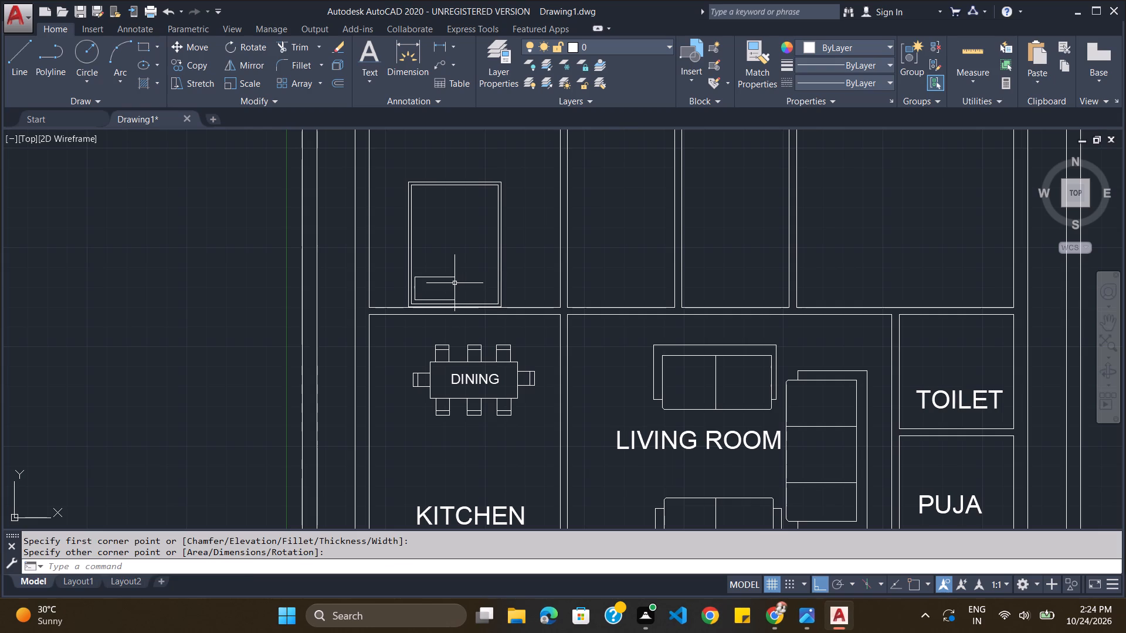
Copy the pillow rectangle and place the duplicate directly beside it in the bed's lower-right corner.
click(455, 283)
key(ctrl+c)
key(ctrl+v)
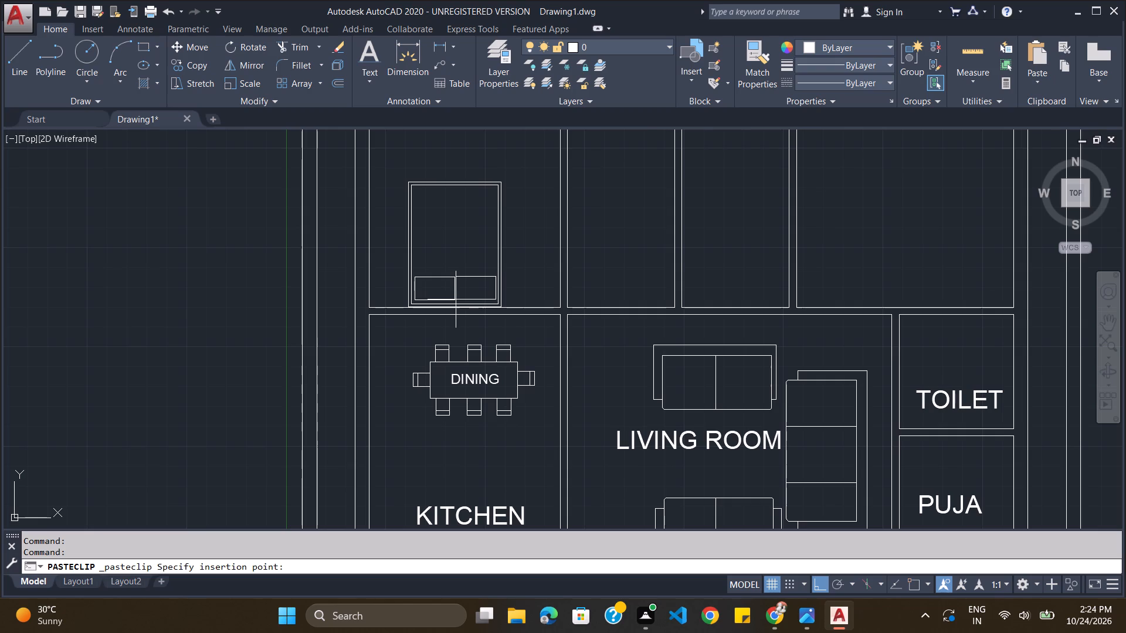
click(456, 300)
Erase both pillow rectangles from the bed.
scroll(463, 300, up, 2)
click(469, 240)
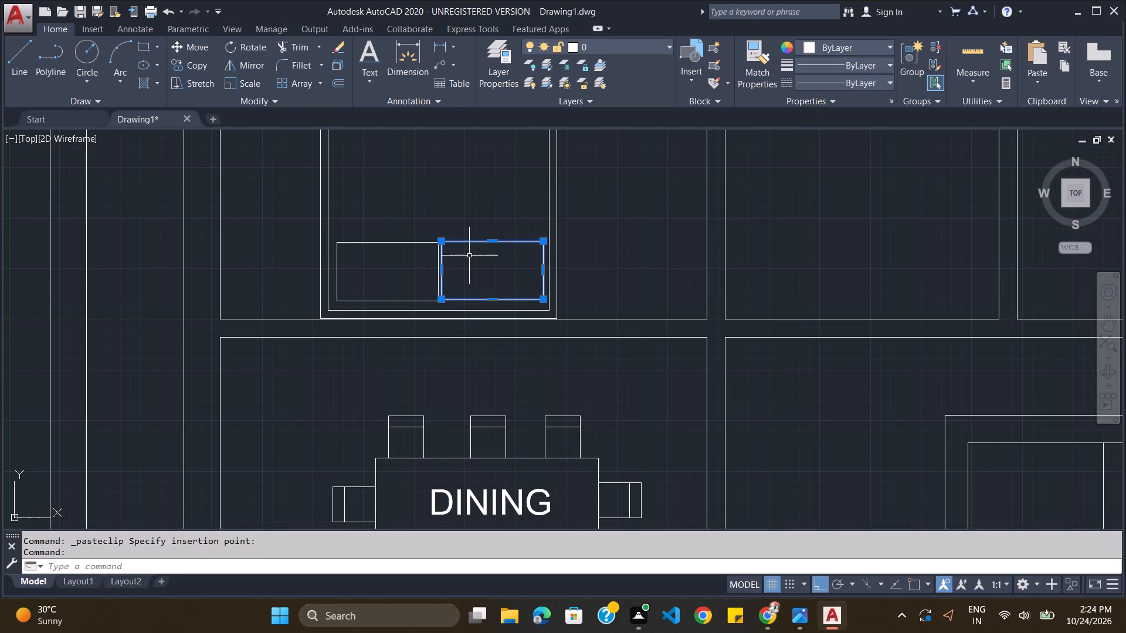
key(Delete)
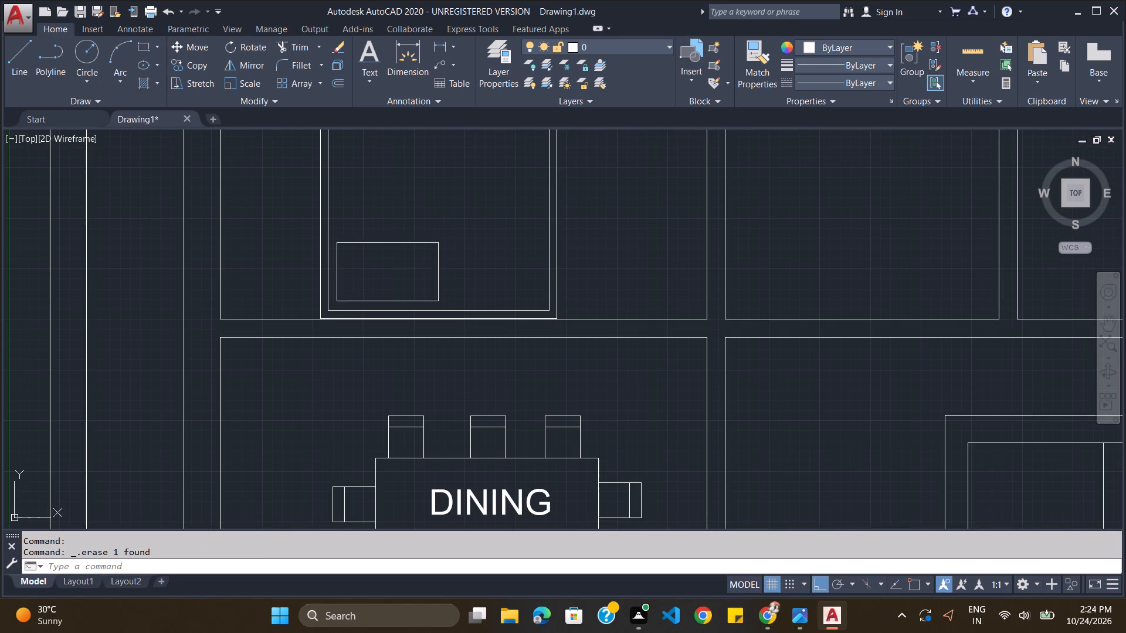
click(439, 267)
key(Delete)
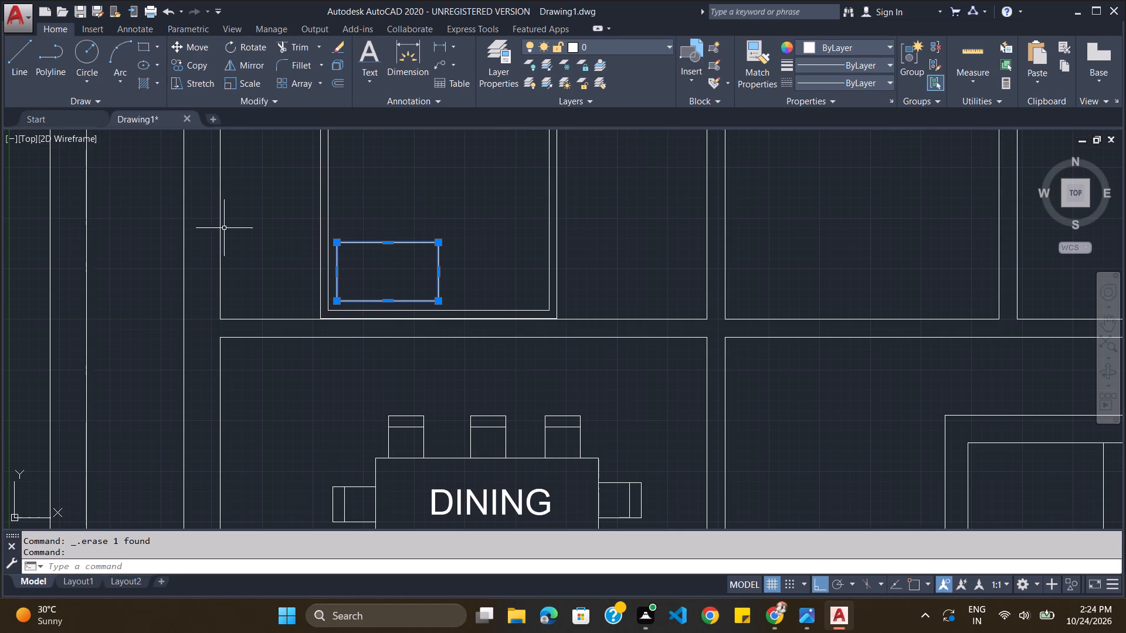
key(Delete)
Draw a pillow rectangle in the lower-left corner of the bed's inner border, ending short of the bed's middle.
click(147, 47)
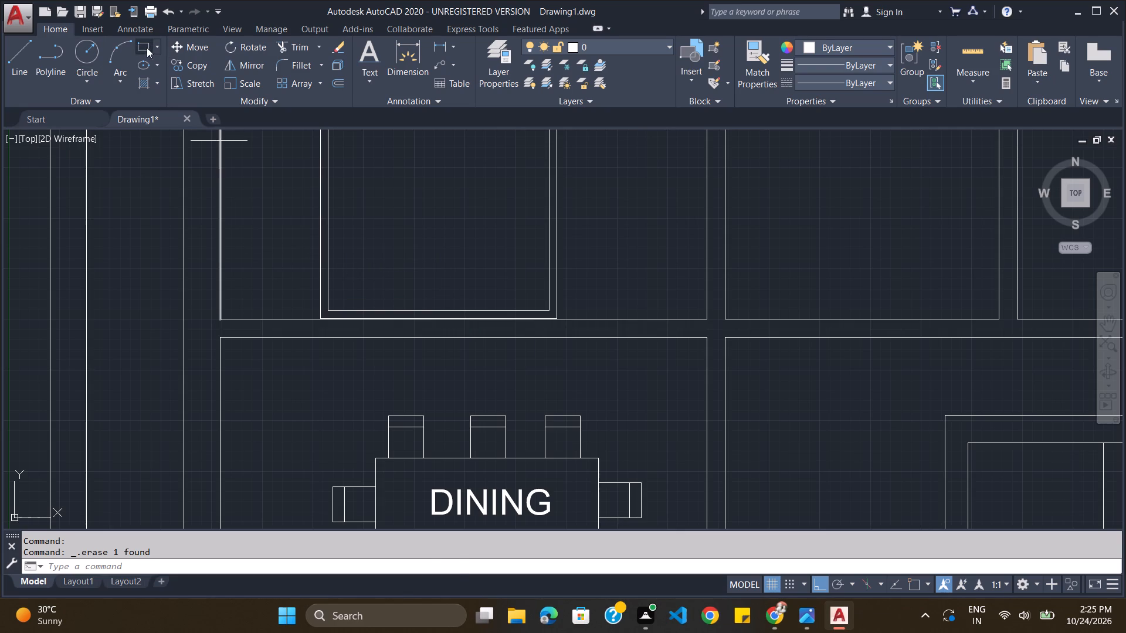
click(333, 305)
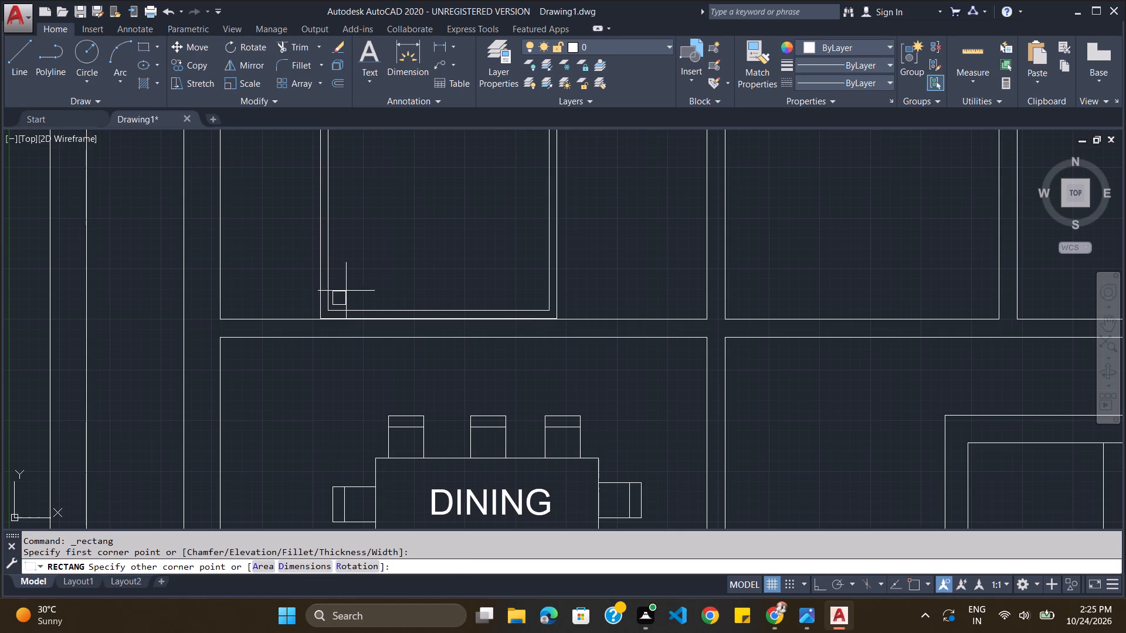
click(426, 252)
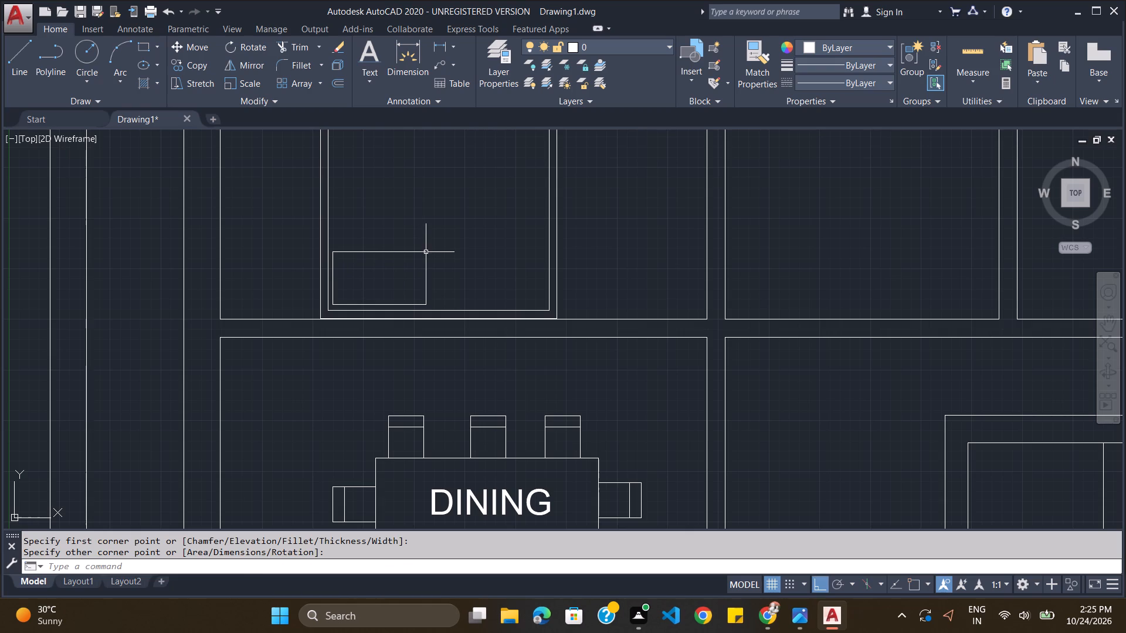
Copy the pillow rectangle to the bed's lower-right corner, level with the first and with a gap between them.
click(426, 269)
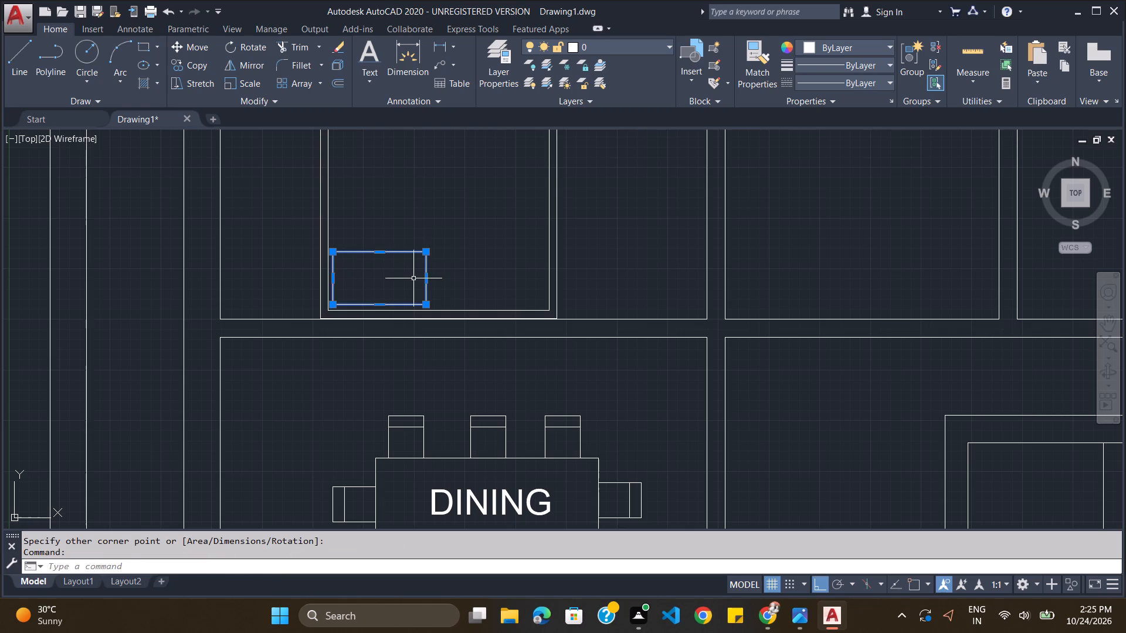
key(ctrl+c)
key(ctrl+v)
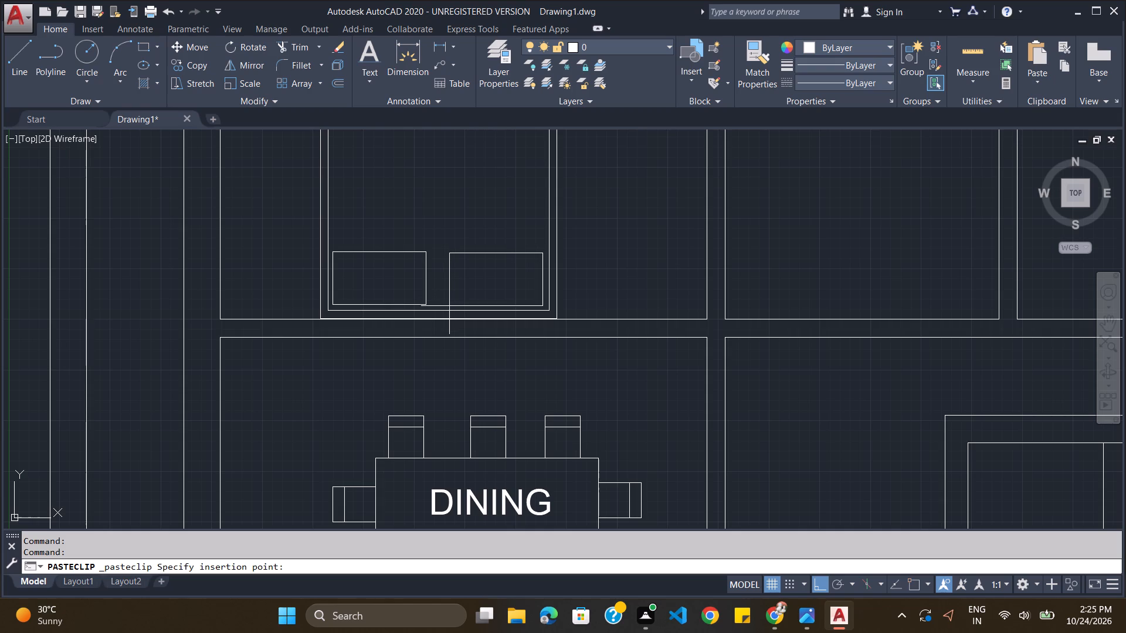
click(450, 305)
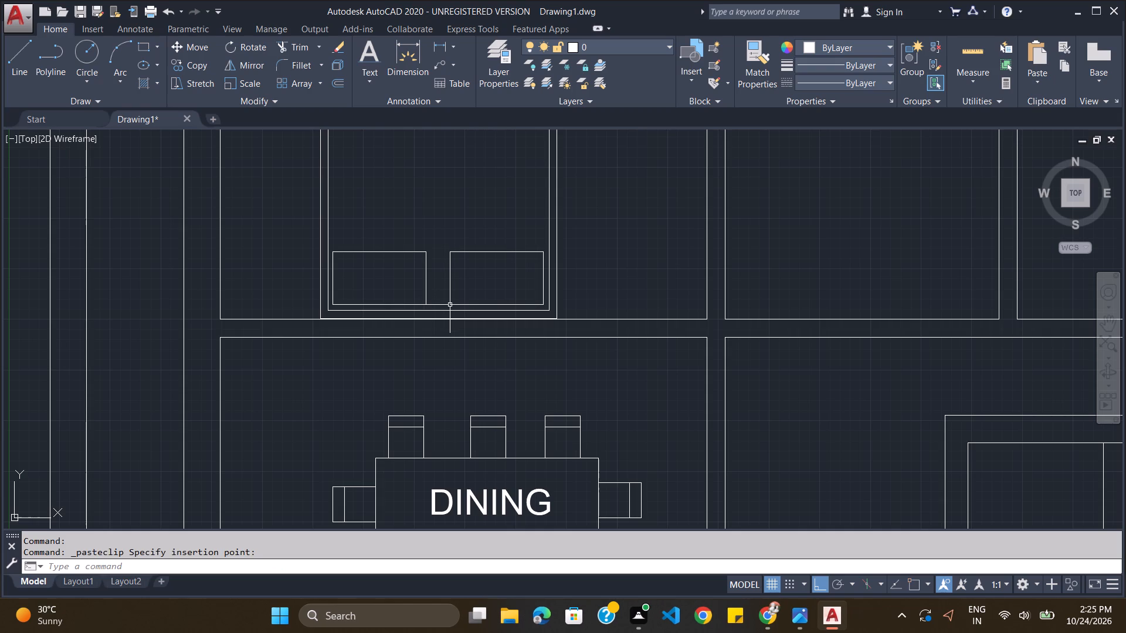
scroll(516, 272, down, 2)
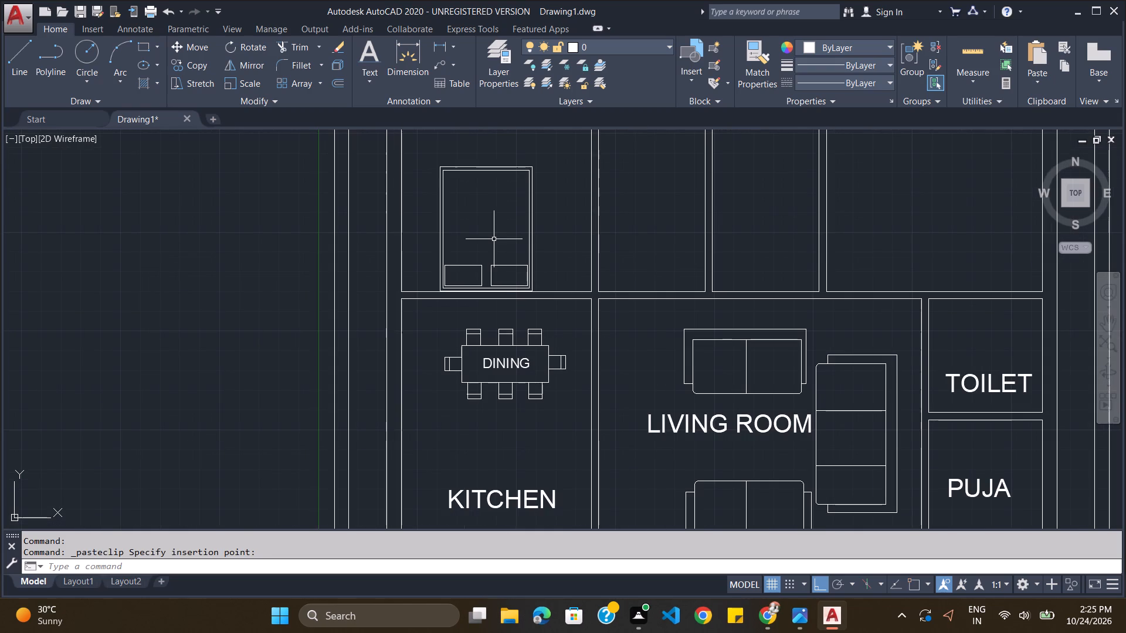
Draw a horizontal blanket line about 2'-8" long above the pillows, starting from the left side of the bed's inner border.
scroll(493, 236, up, 1)
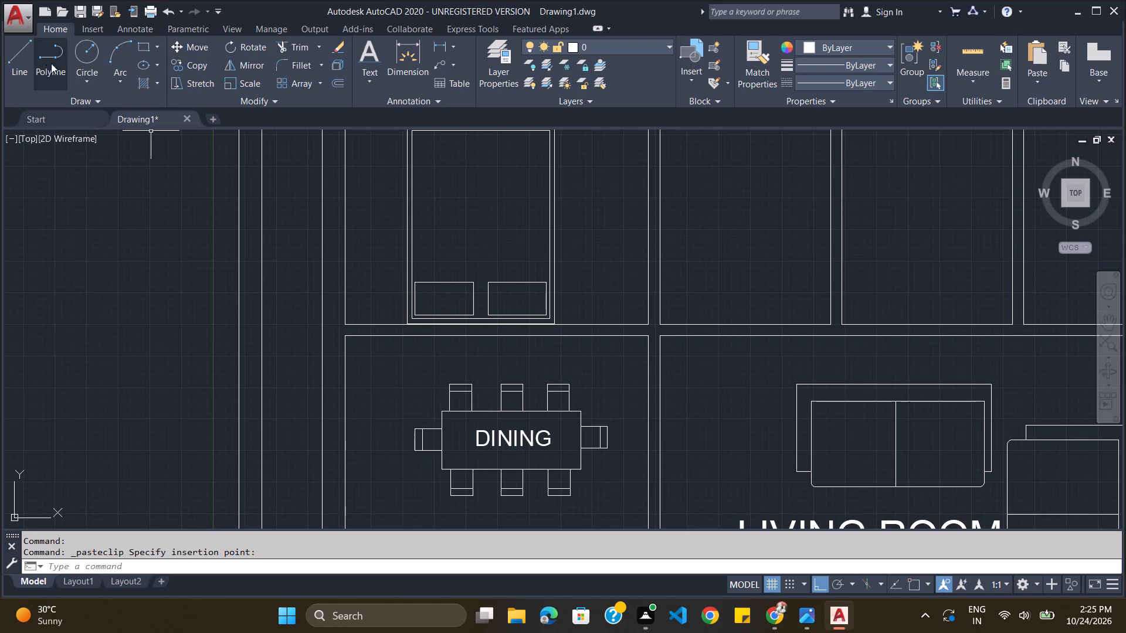
click(18, 64)
scroll(414, 236, up, 3)
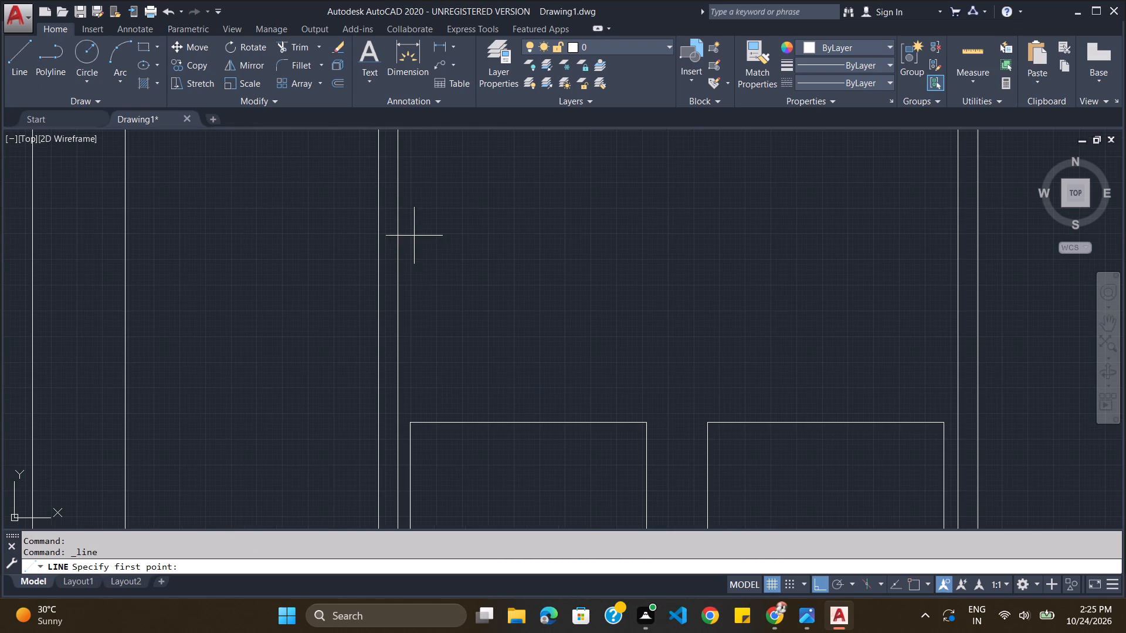
key(alt+Tab)
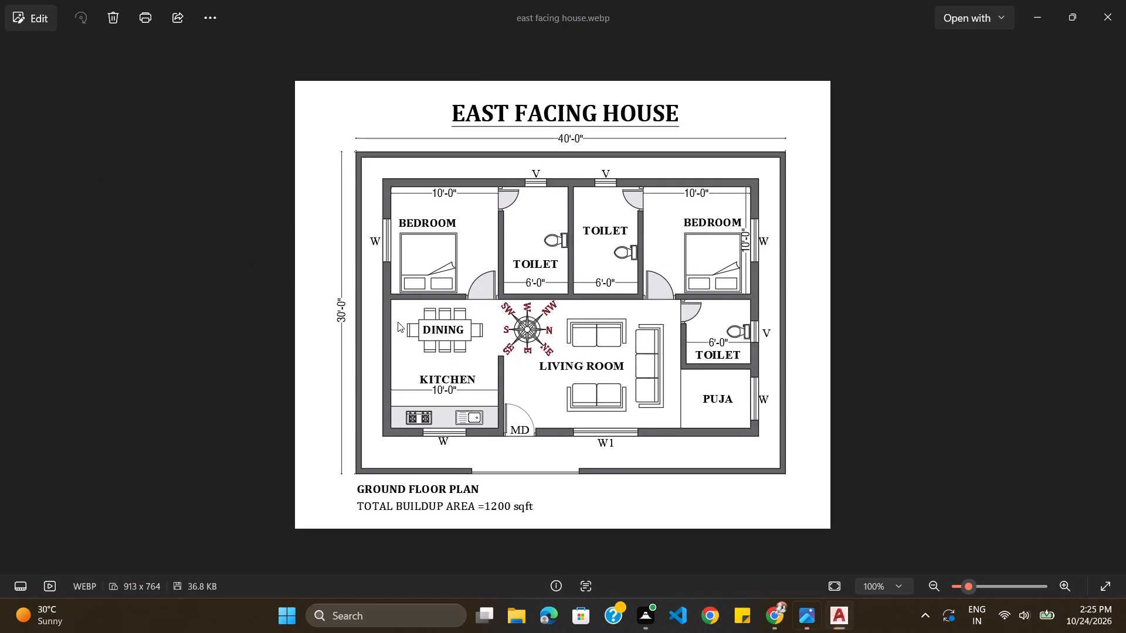
key(alt+Tab)
click(398, 322)
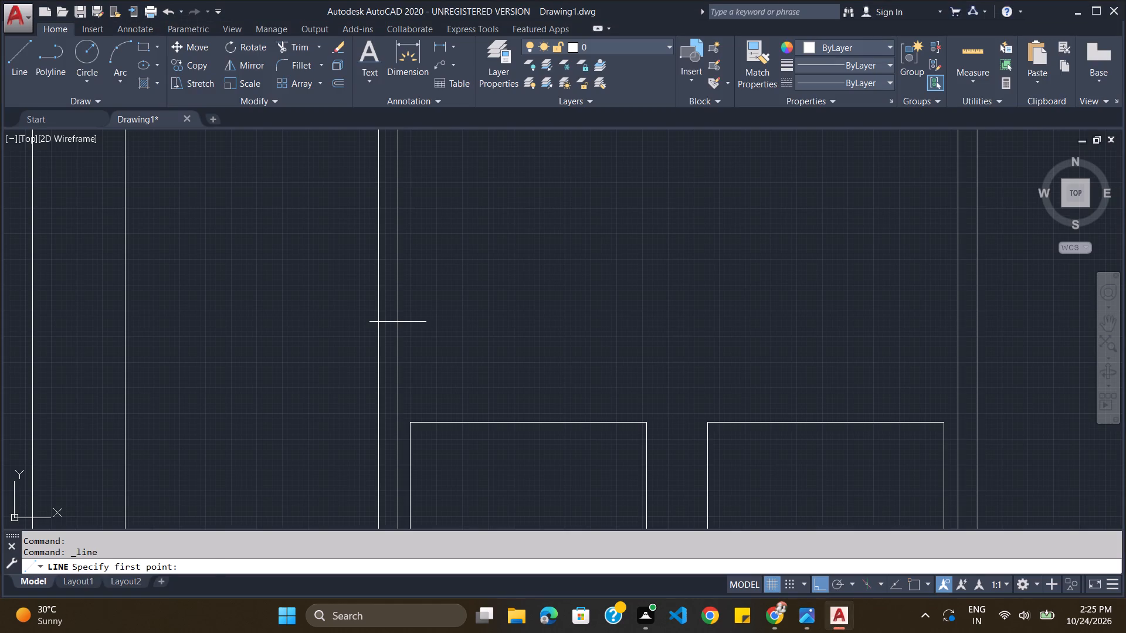
click(731, 342)
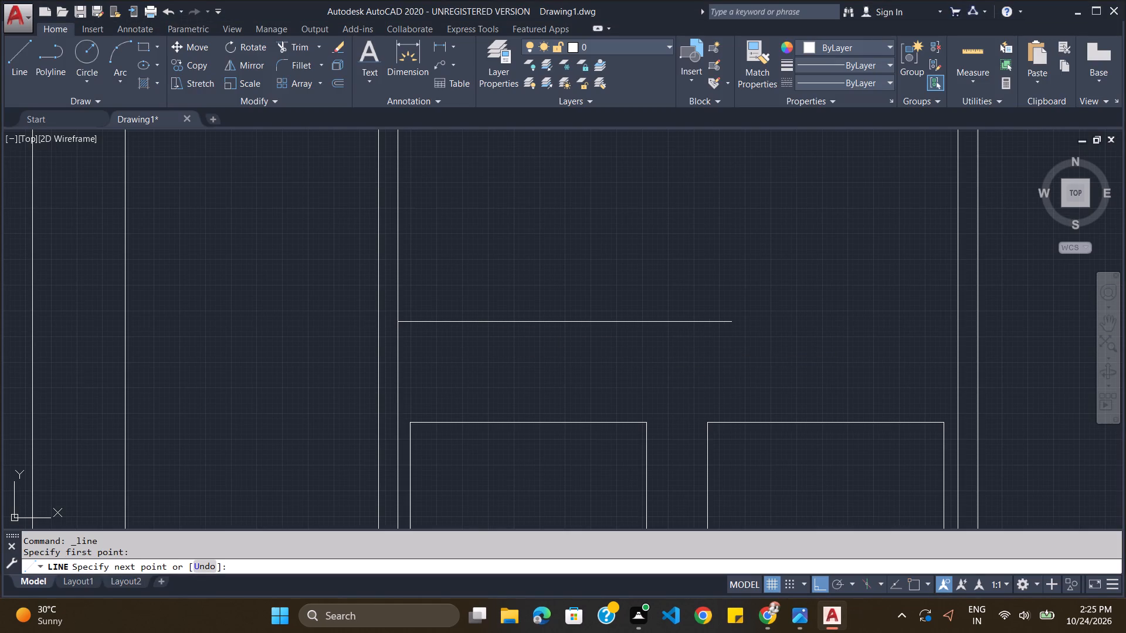
With Ortho off, continue the line into a notched blanket fold reaching the bed's right inner border and returning to the horizontal line's end.
click(823, 580)
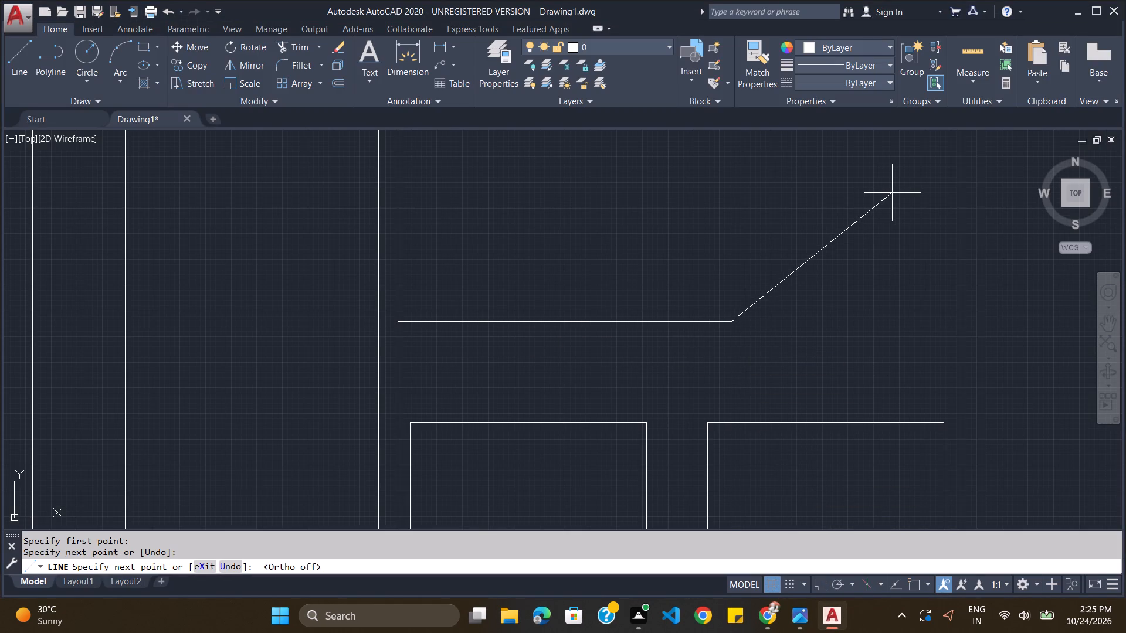
click(894, 199)
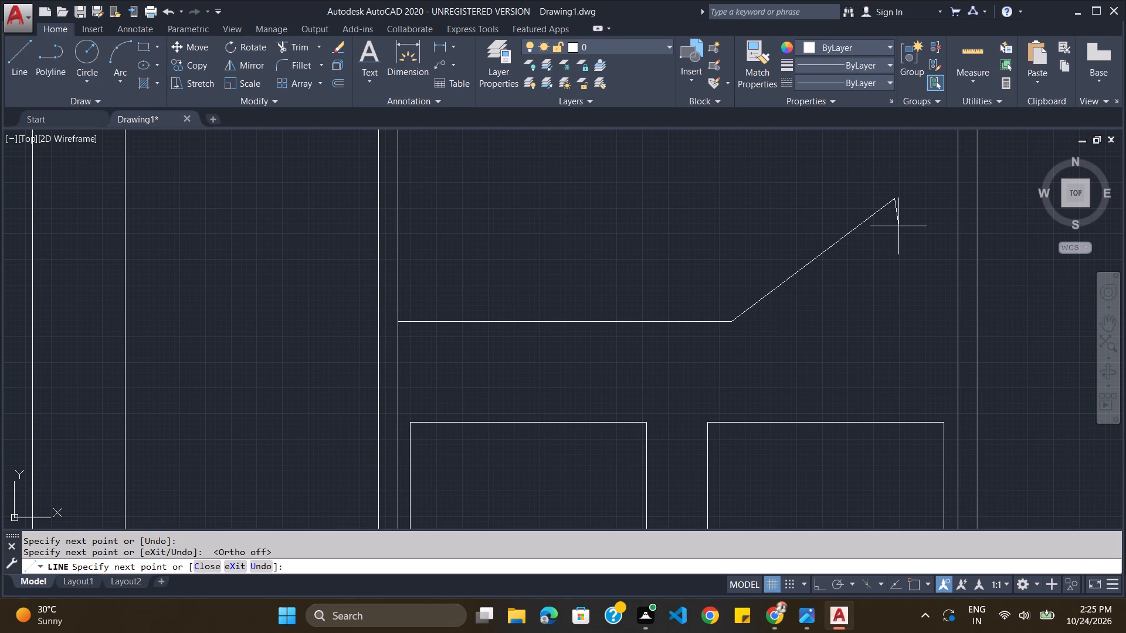
click(899, 227)
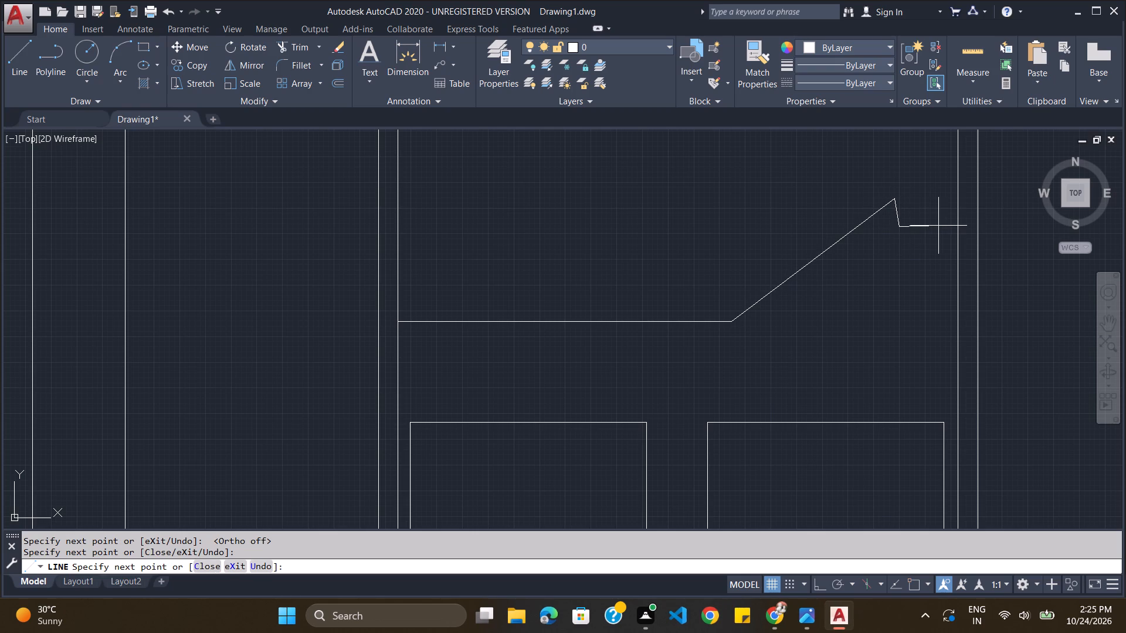
click(941, 225)
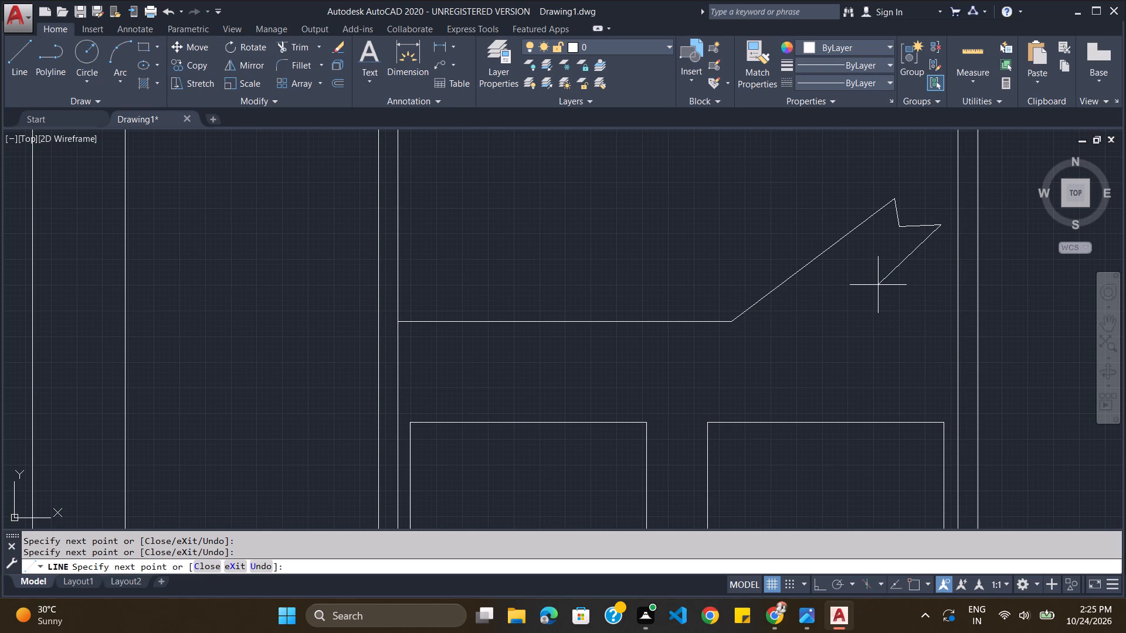
key(alt+Tab)
key(alt+Tab)
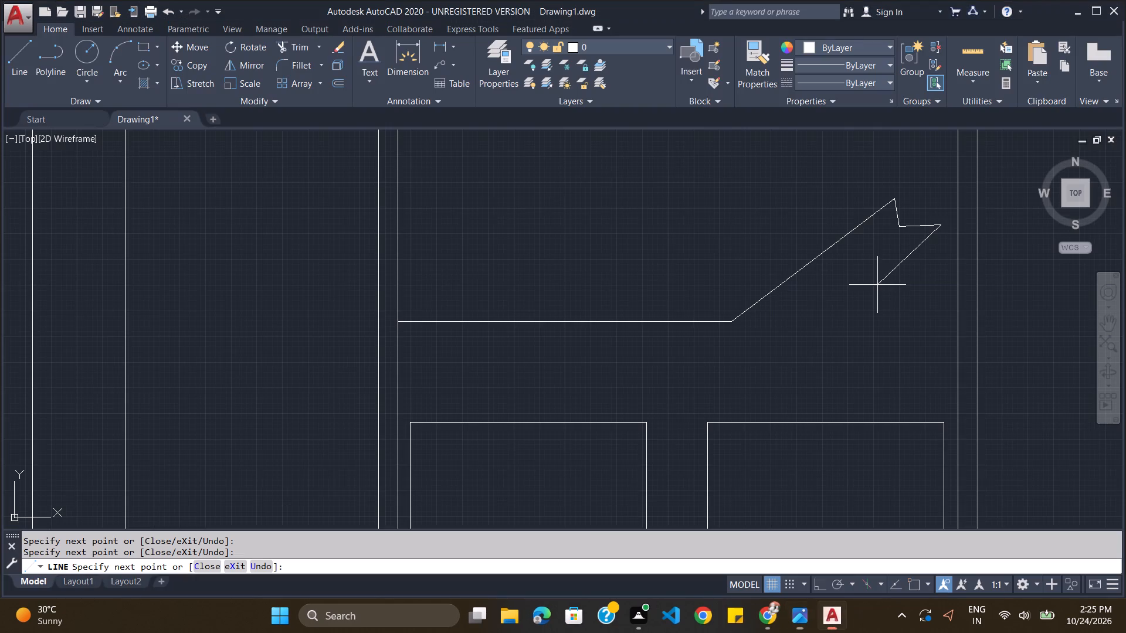
click(958, 227)
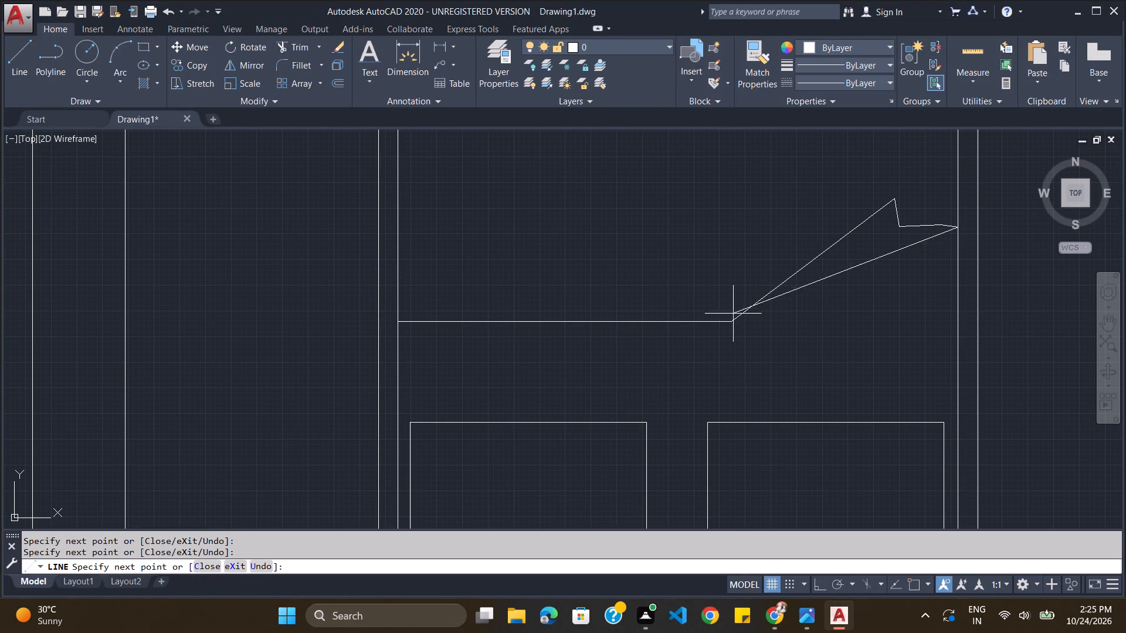
scroll(731, 322, up, 3)
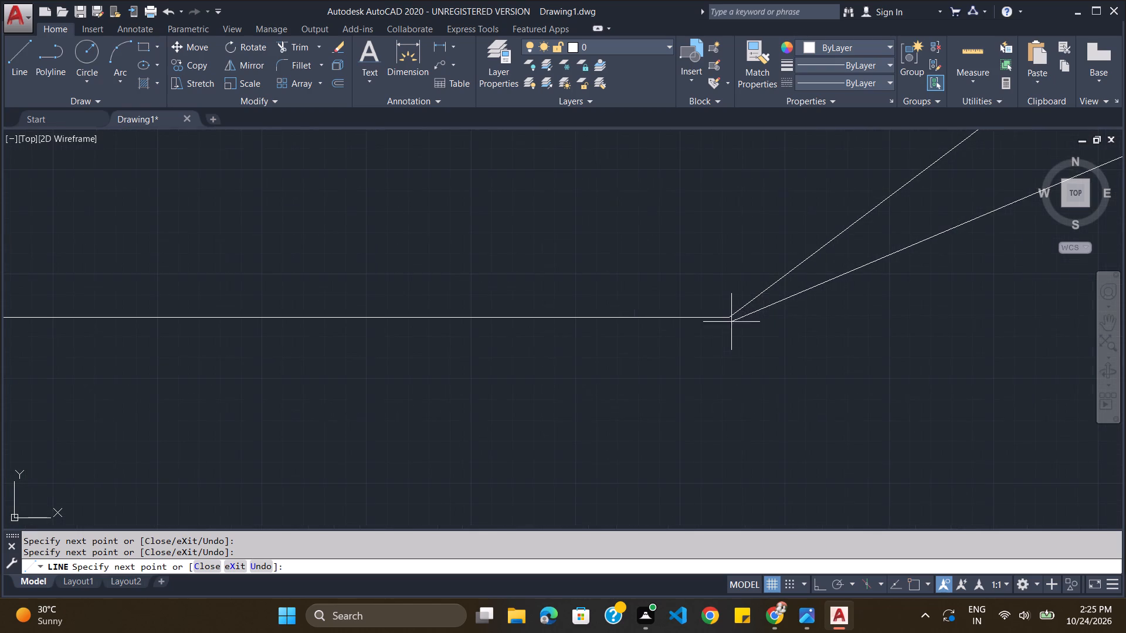
click(730, 318)
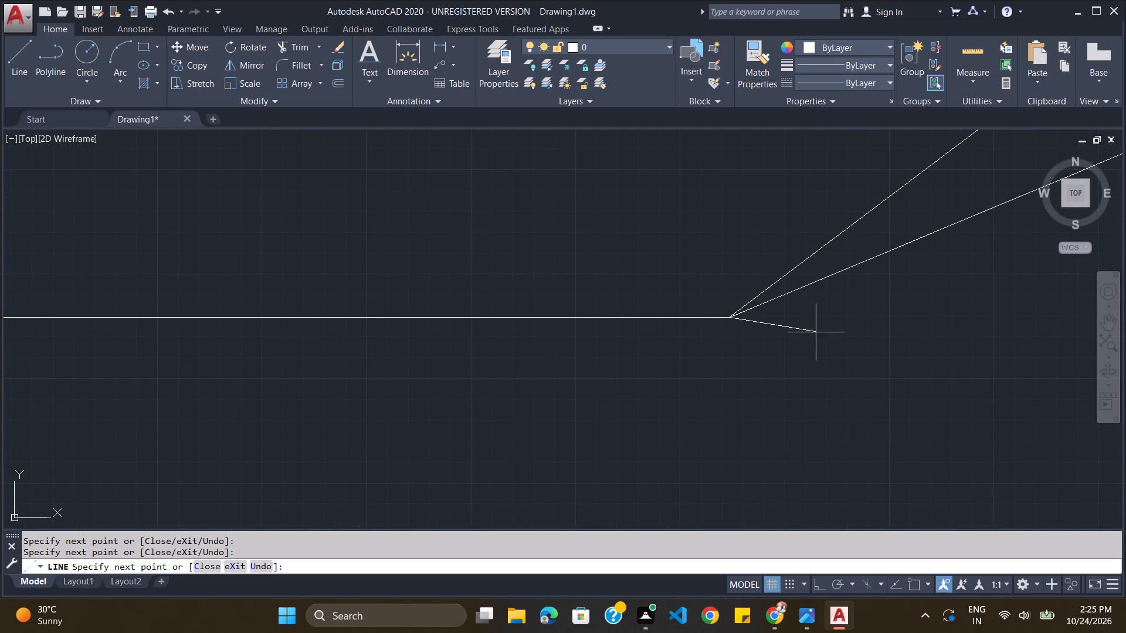
key(Escape)
Copy the bed with its borders, blanket fold and both pillows into the right-hand bedroom, resting against the bottom wall.
scroll(823, 367, down, 6)
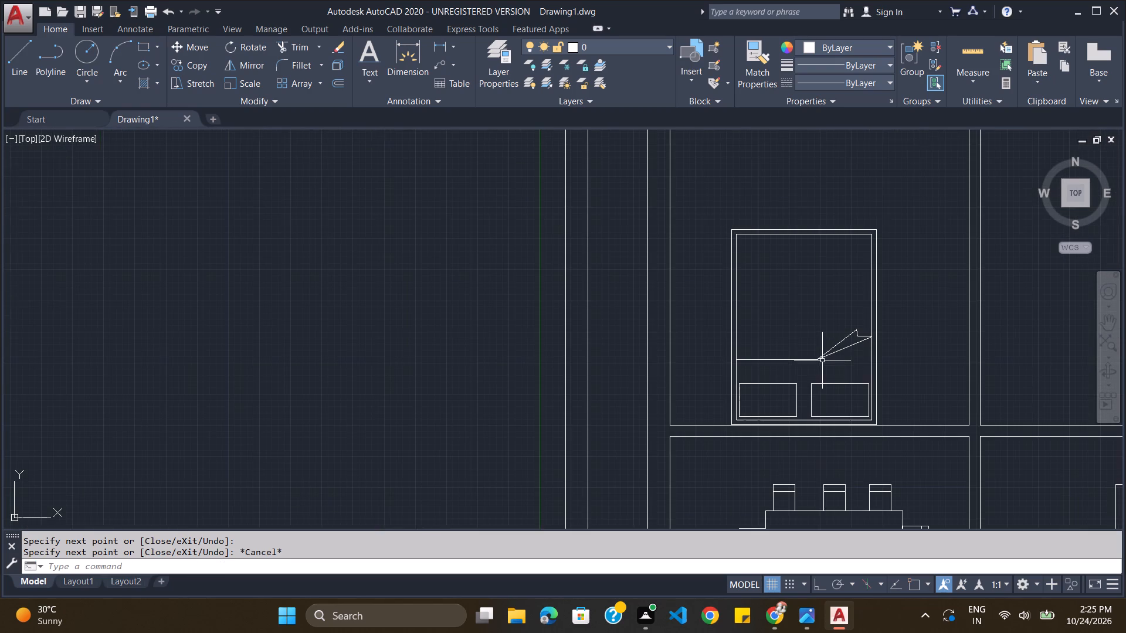
scroll(878, 331, down, 1)
scroll(872, 298, up, 1)
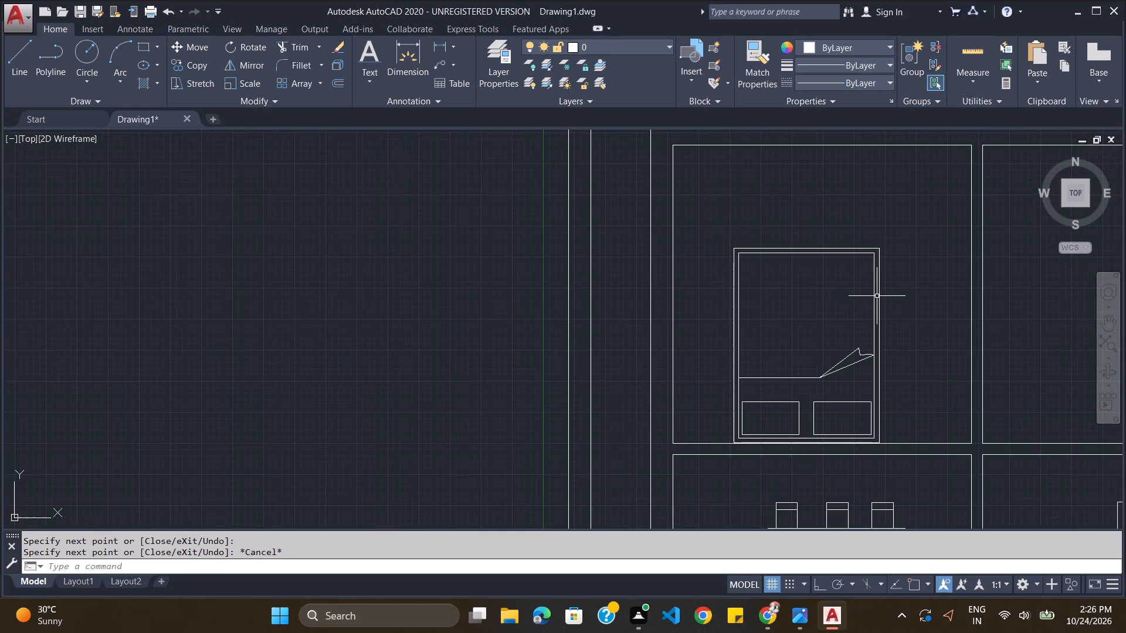
click(874, 298)
click(880, 297)
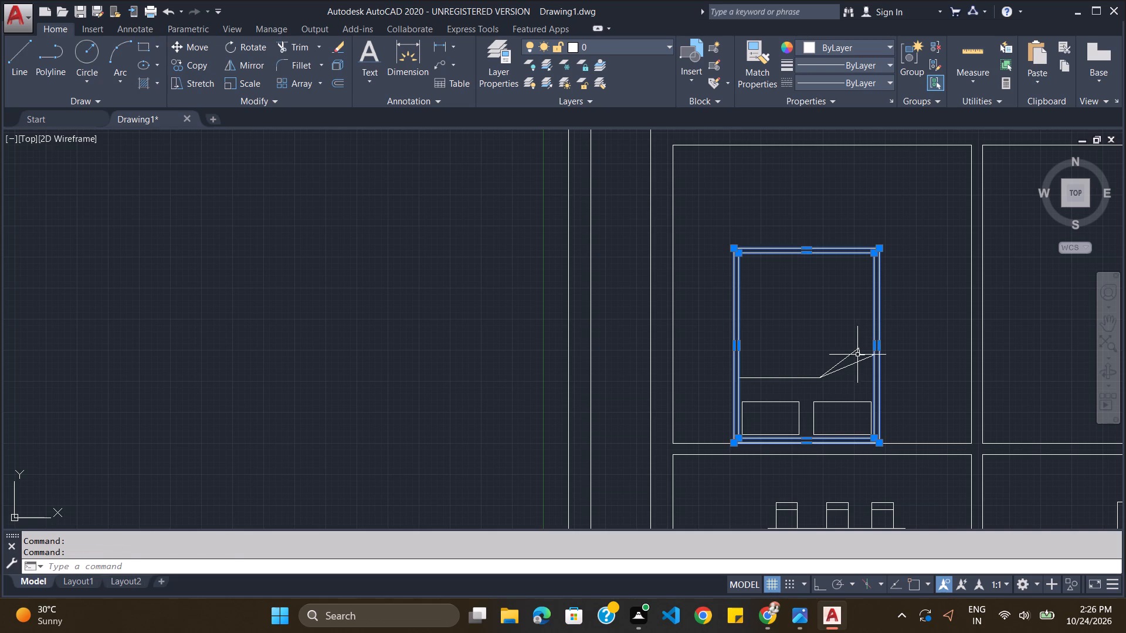
click(858, 362)
click(857, 350)
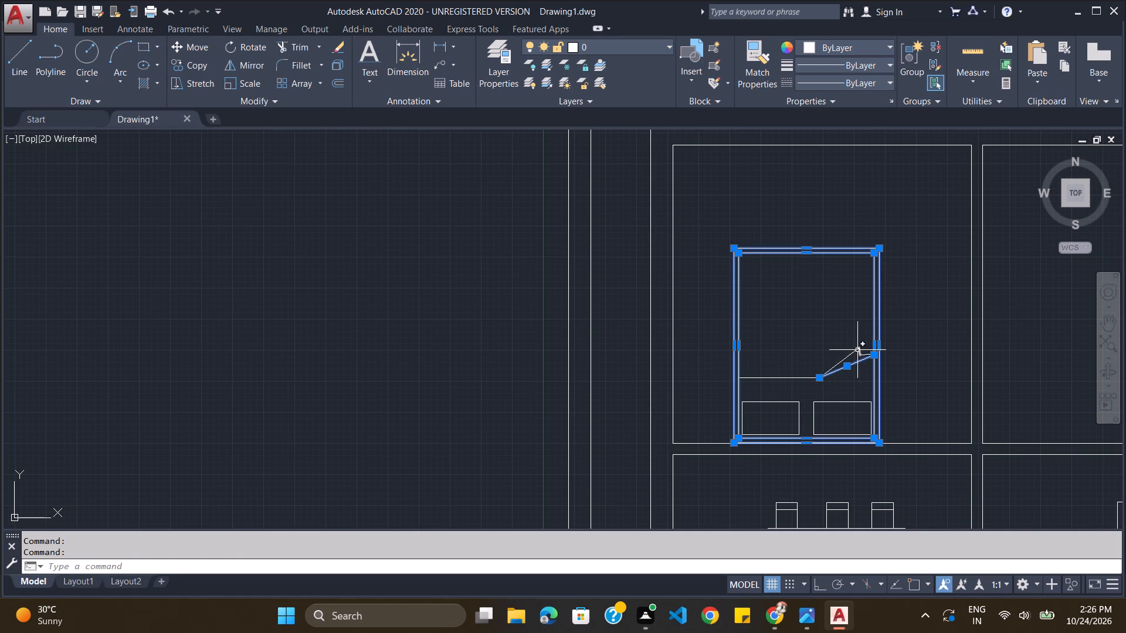
click(867, 354)
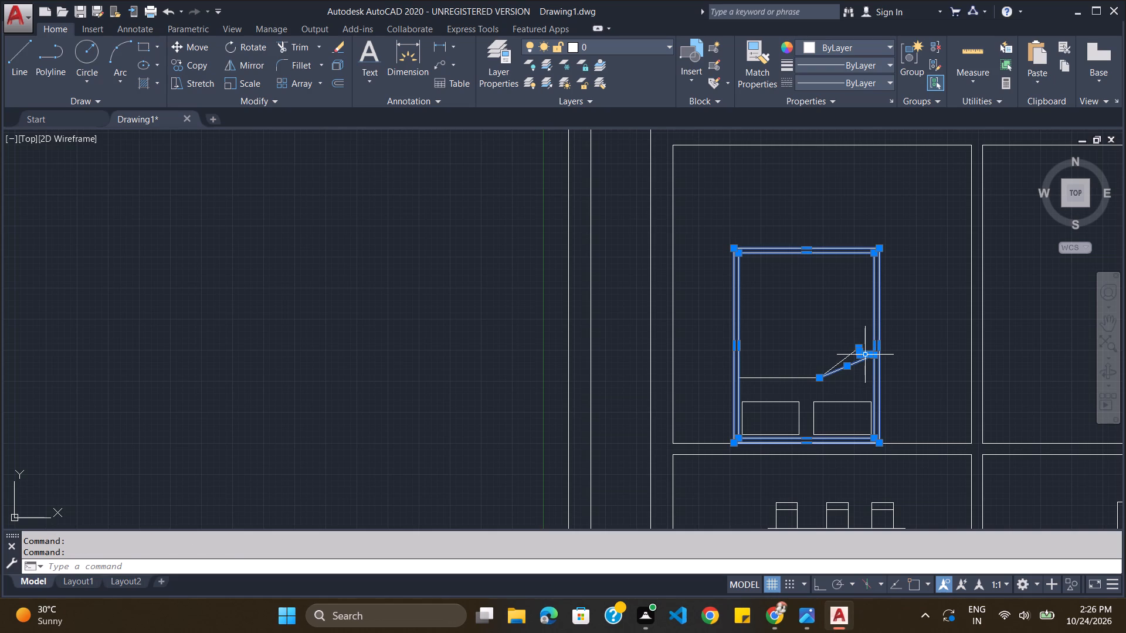
click(847, 355)
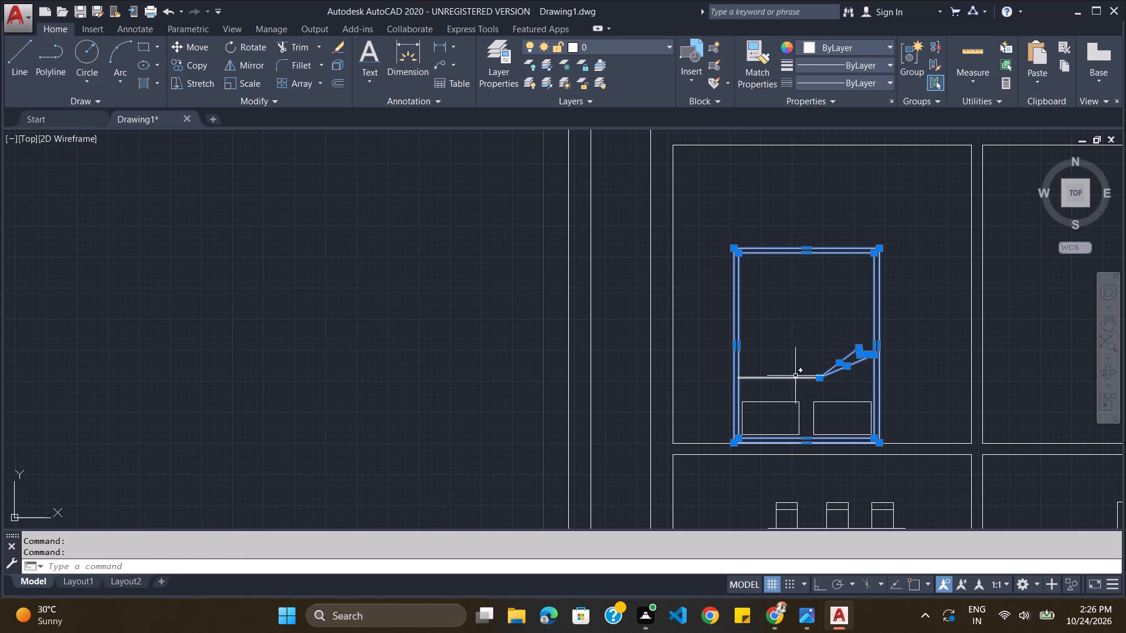
click(795, 377)
click(792, 401)
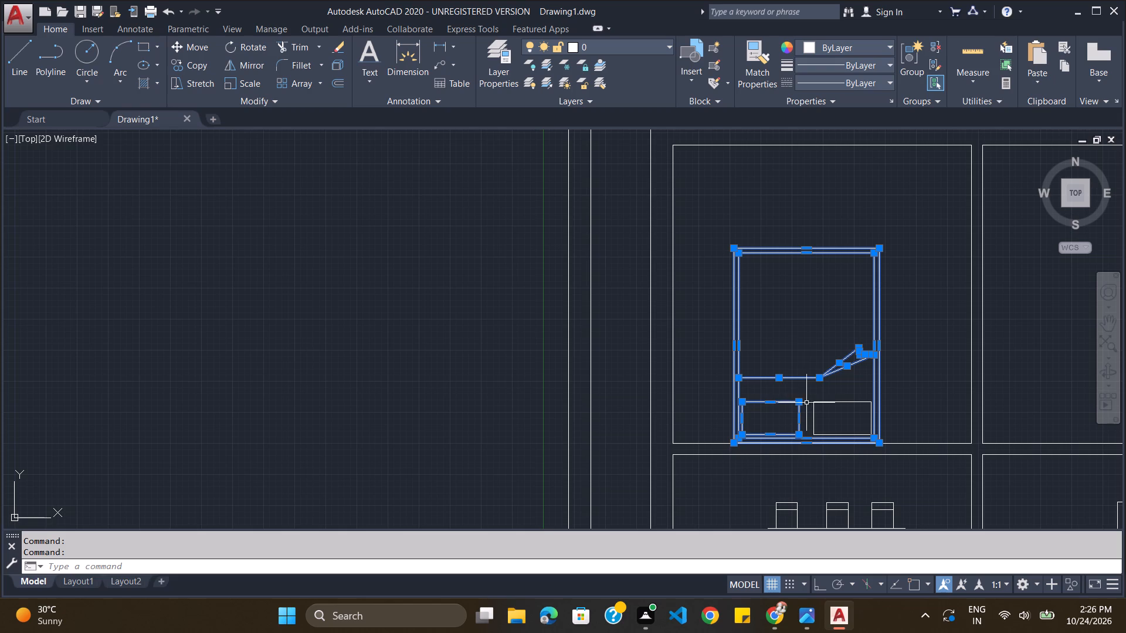
click(826, 401)
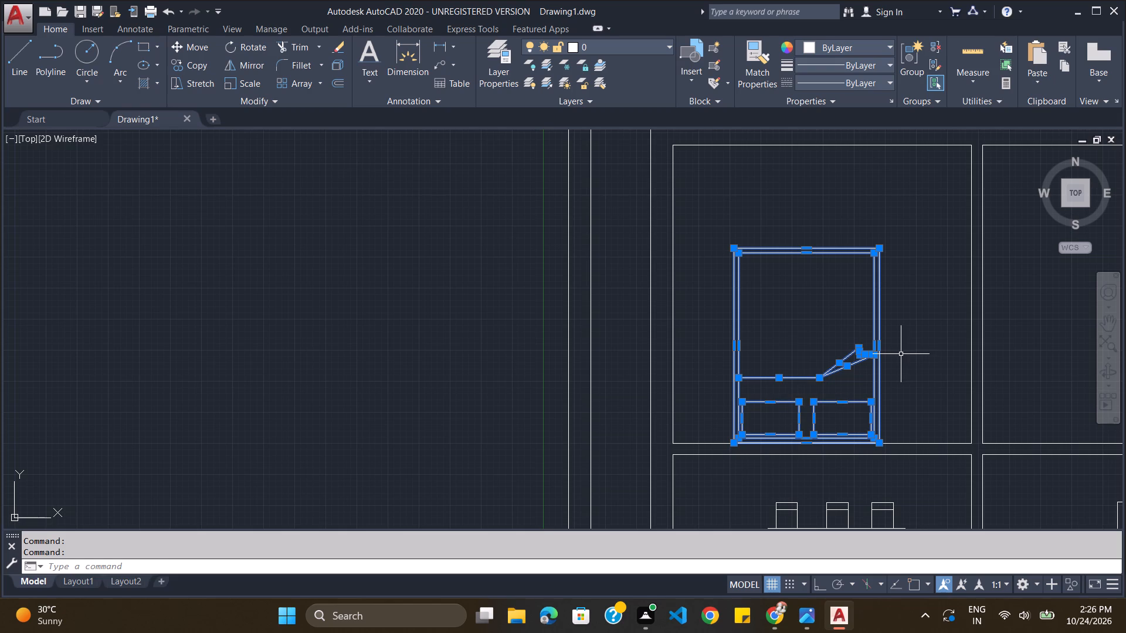
key(ctrl+c)
key(ctrl+v)
scroll(837, 356, down, 3)
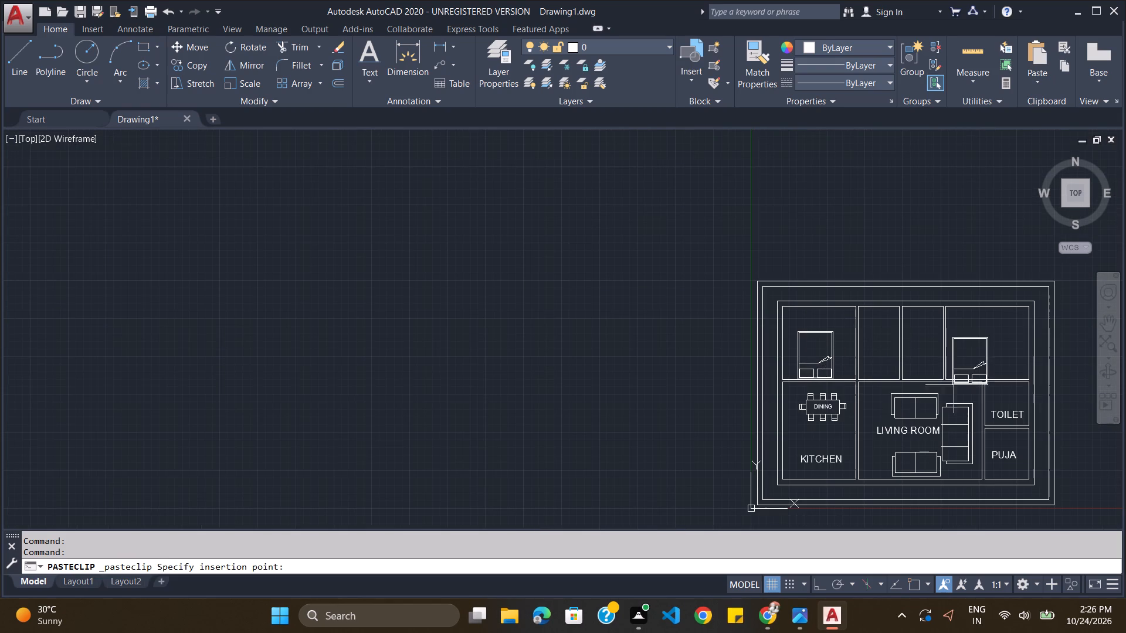
scroll(992, 381, up, 4)
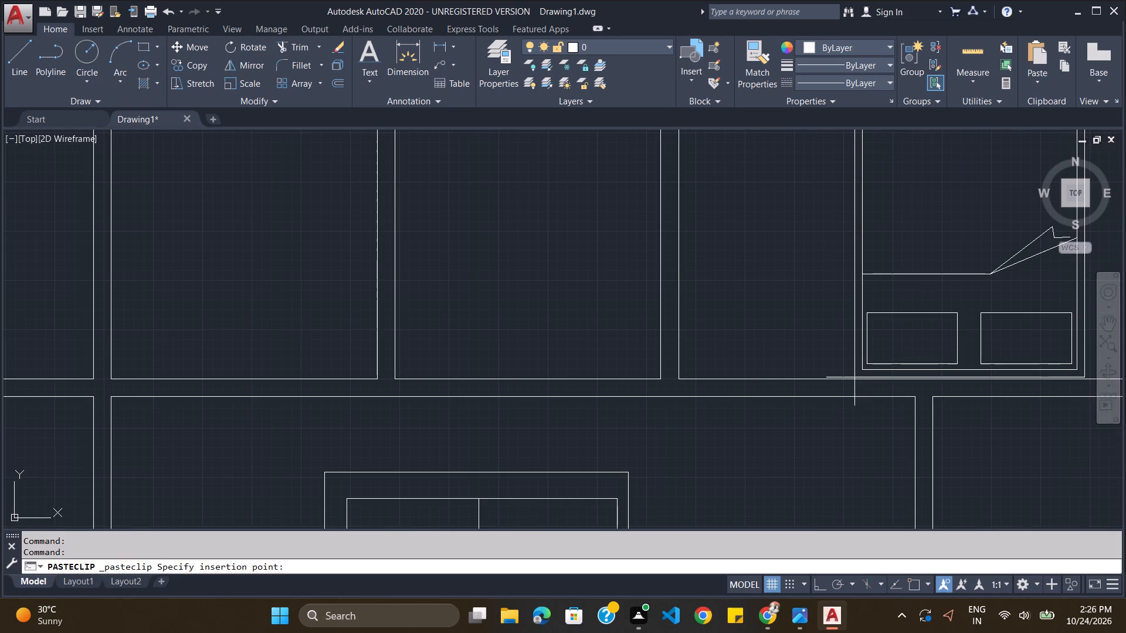
click(854, 380)
Compare the furnished plan with the reference image to check the beds and the toilet fixtures still needed.
scroll(931, 382, down, 4)
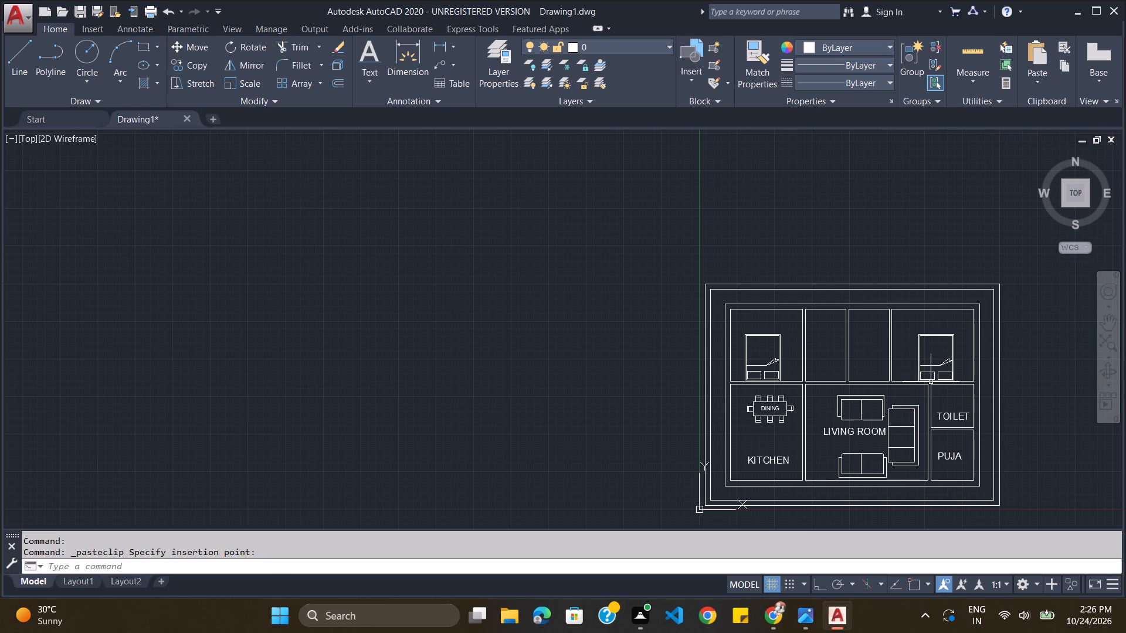
key(alt+Tab)
key(alt+Tab)
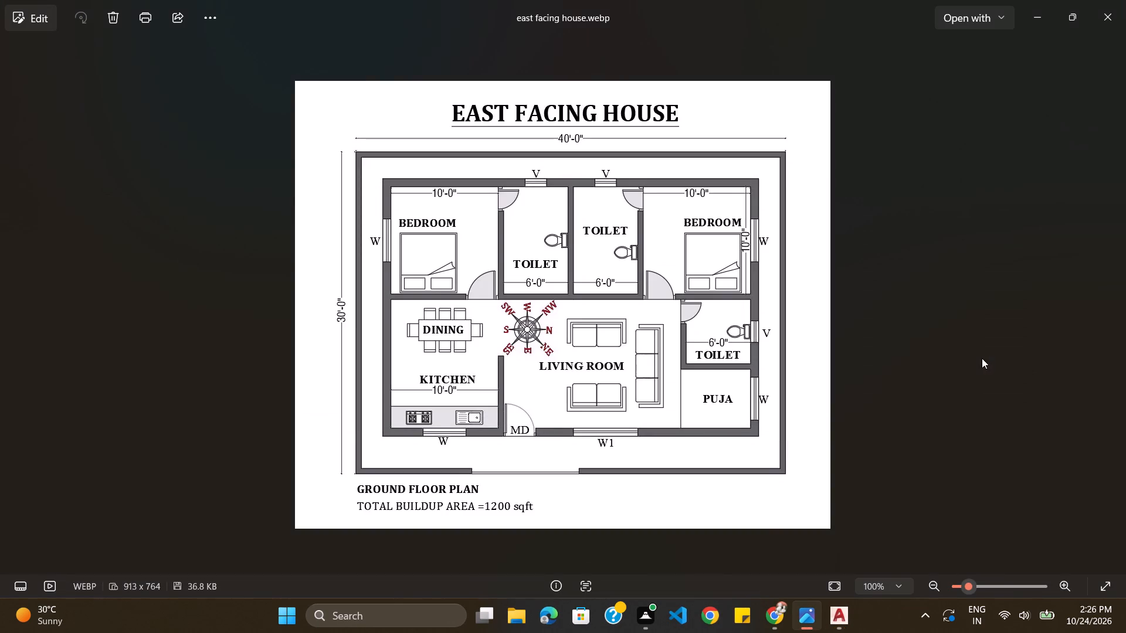
scroll(961, 358, up, 4)
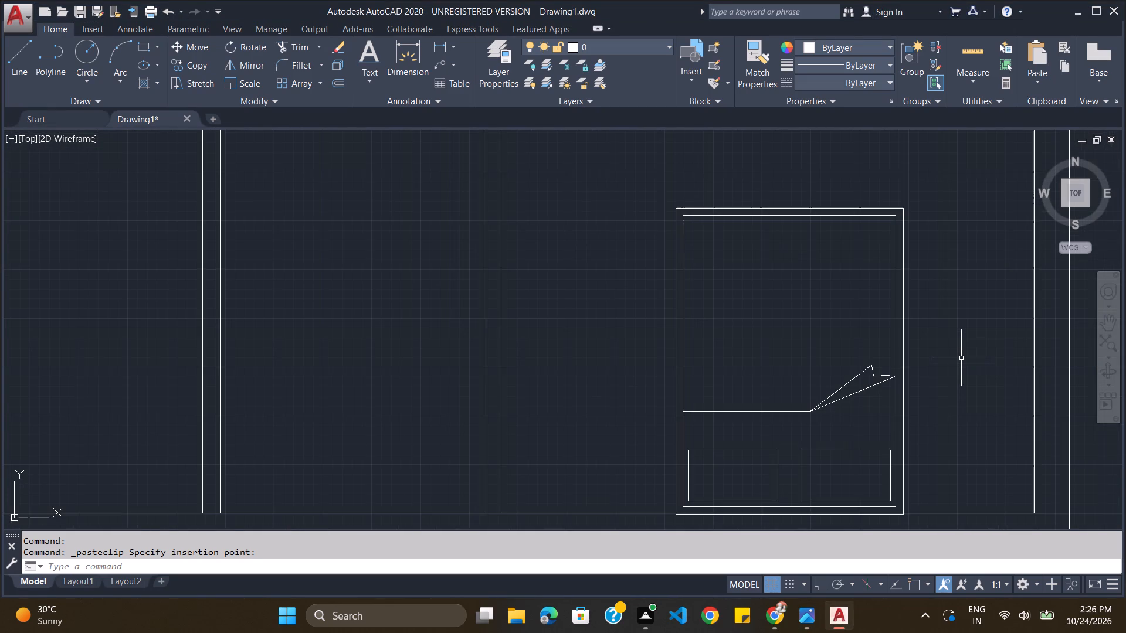
key(alt+Tab)
key(alt+Tab)
scroll(863, 346, down, 2)
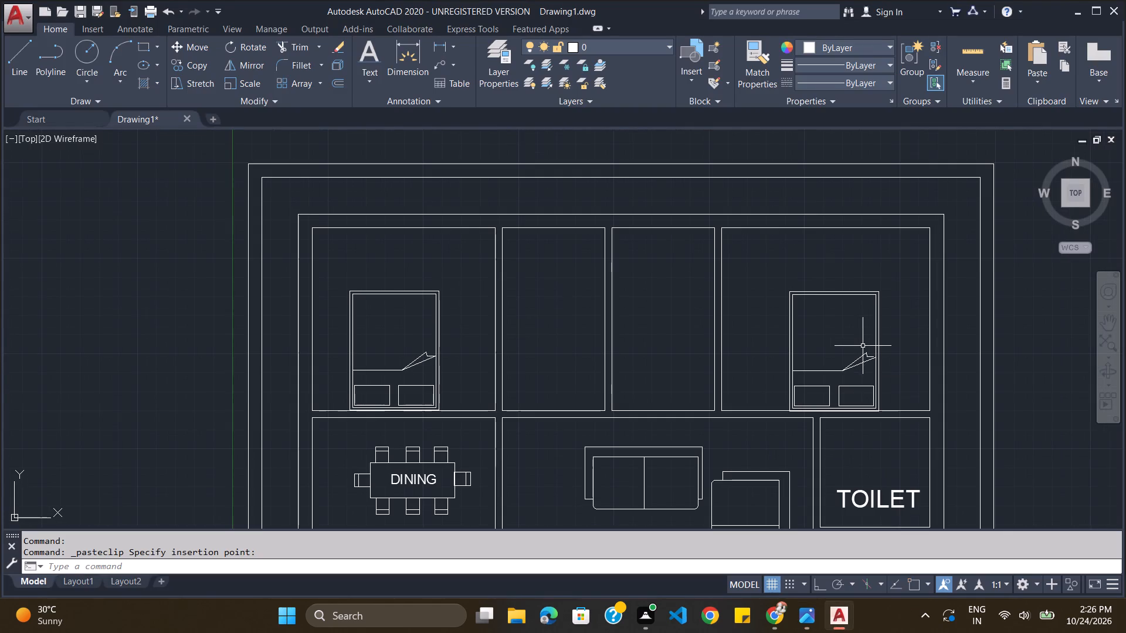
scroll(863, 348, down, 1)
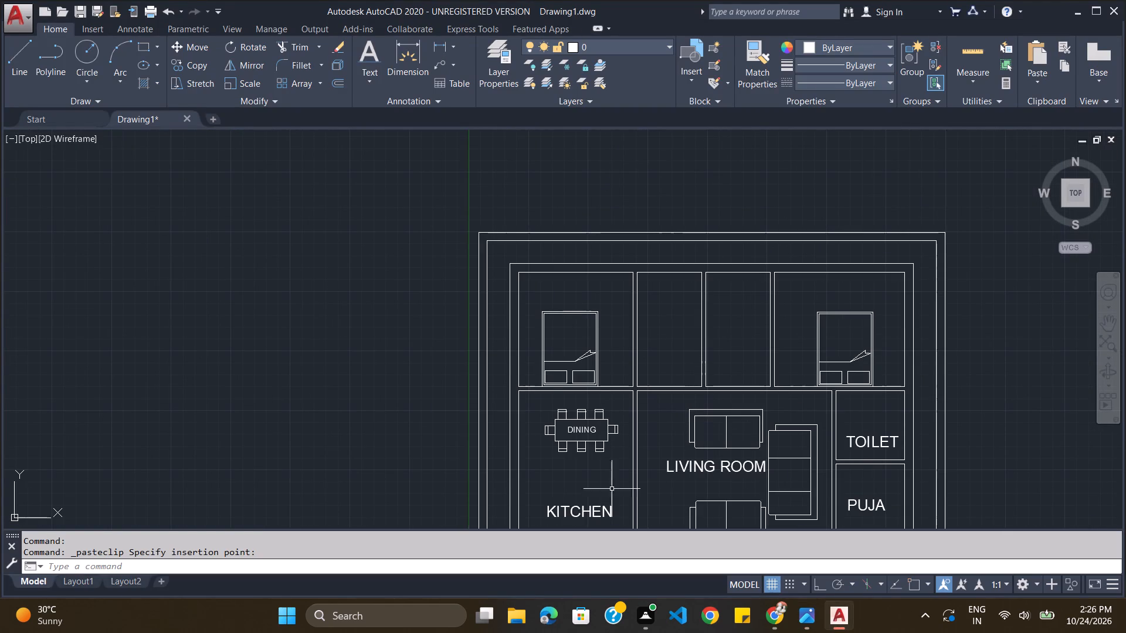
scroll(697, 345, down, 3)
scroll(693, 382, up, 3)
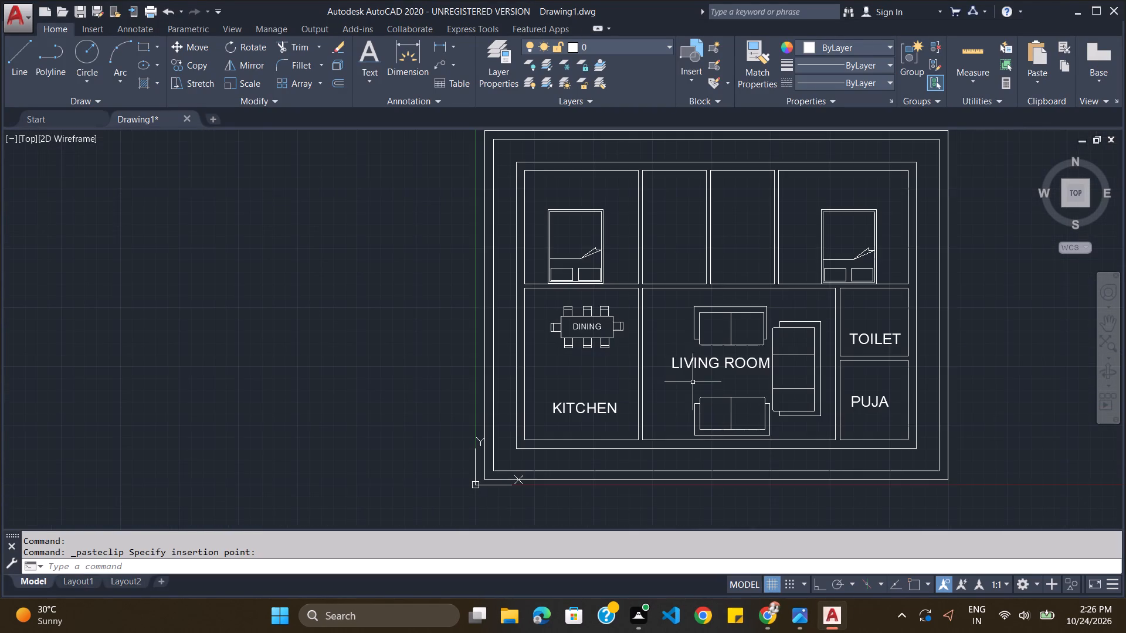
key(alt+Tab)
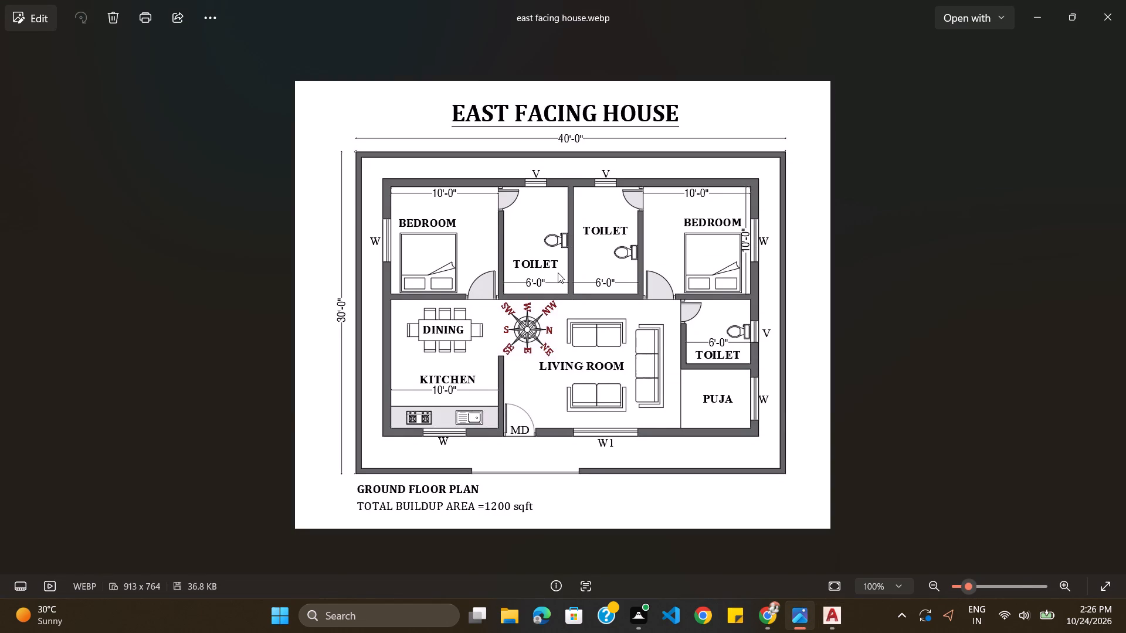
key(alt+Tab)
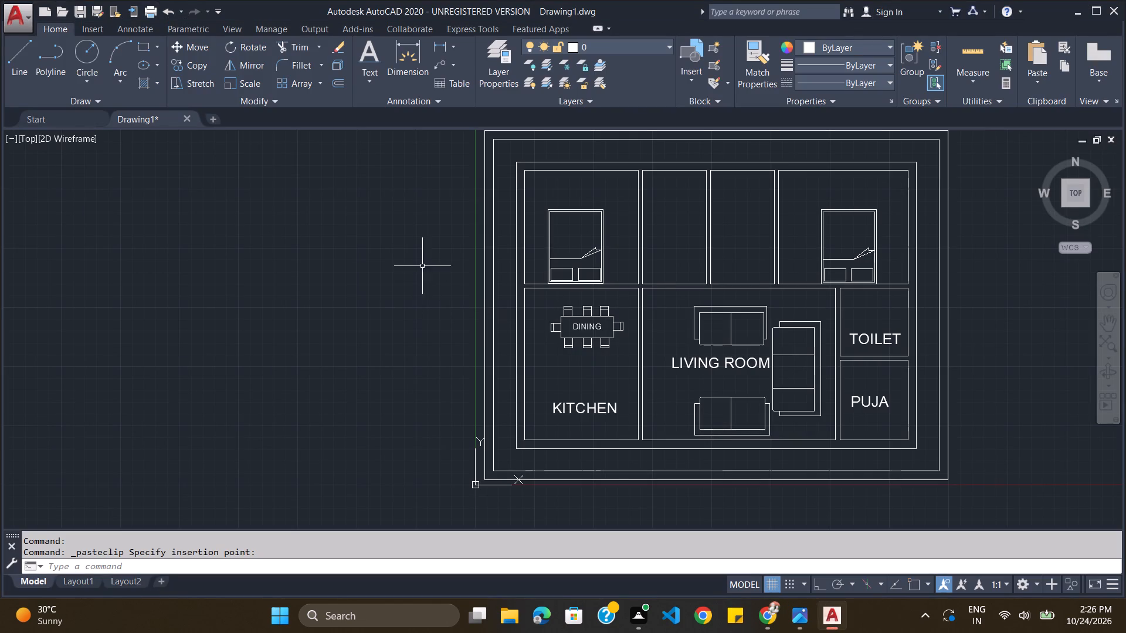
Insert the first recent Toilet block into the toilet room beside the left bedroom, keeping scale 1 and rotation 0.
key(ctrl+3)
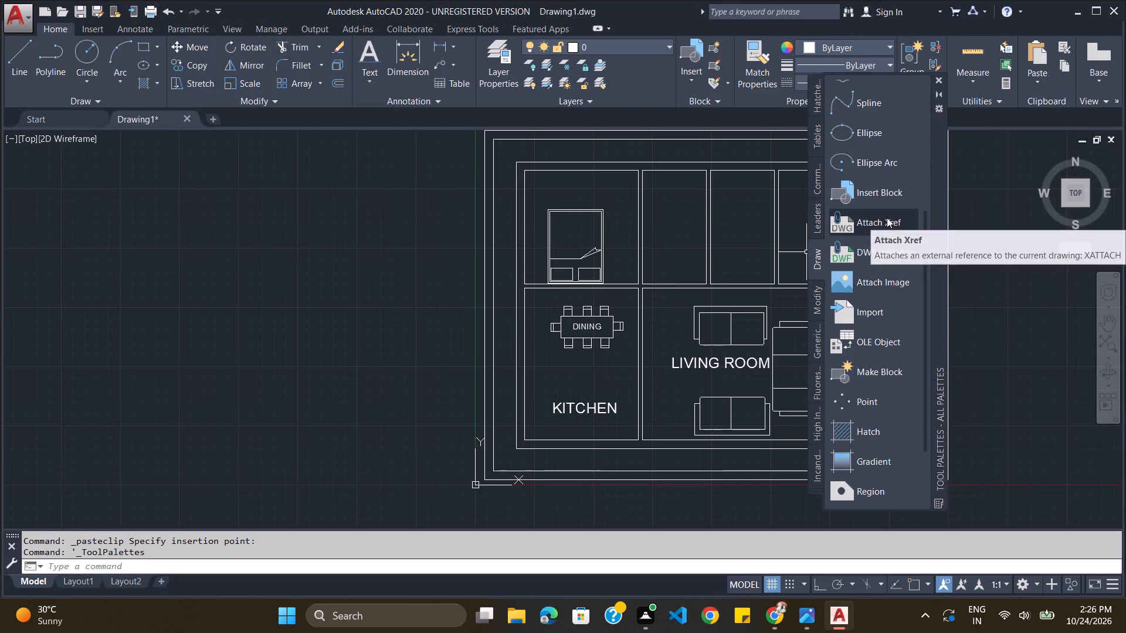
click(881, 195)
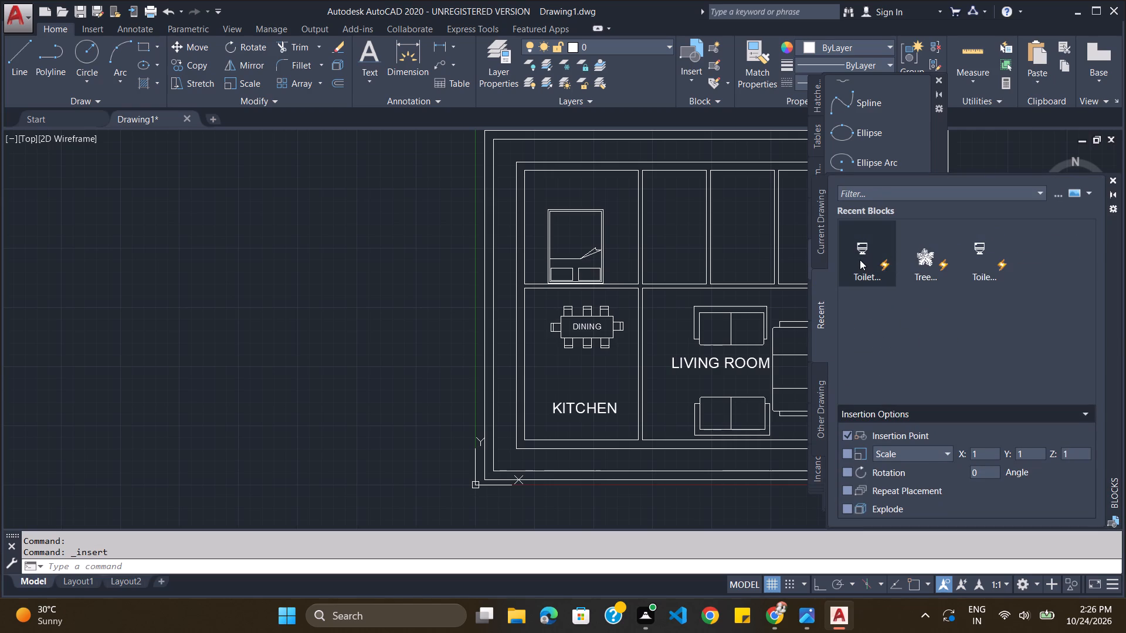
drag(860, 260, 691, 238)
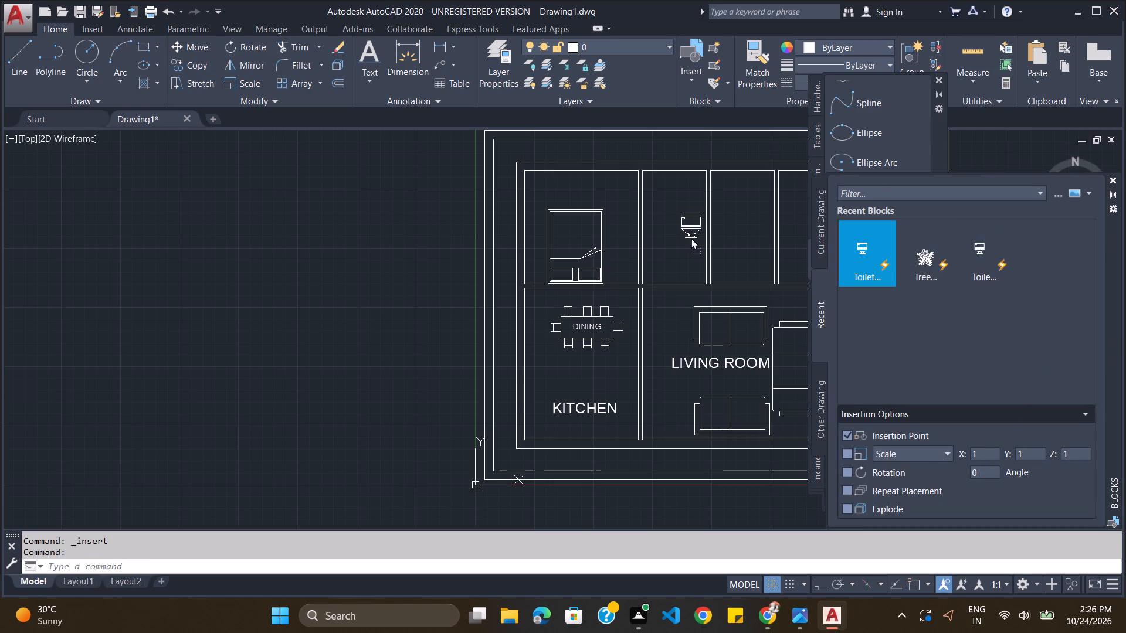
drag(691, 238, 690, 237)
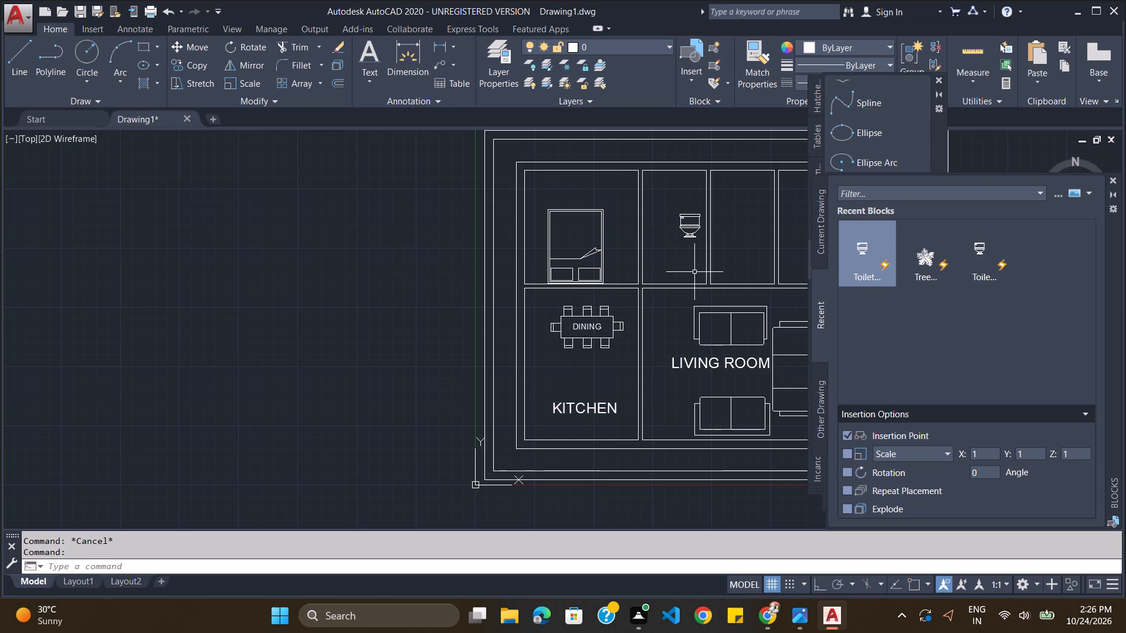
Close the open palettes and switch the inserted toilet block to its Round (Plan) view.
click(934, 81)
click(1116, 178)
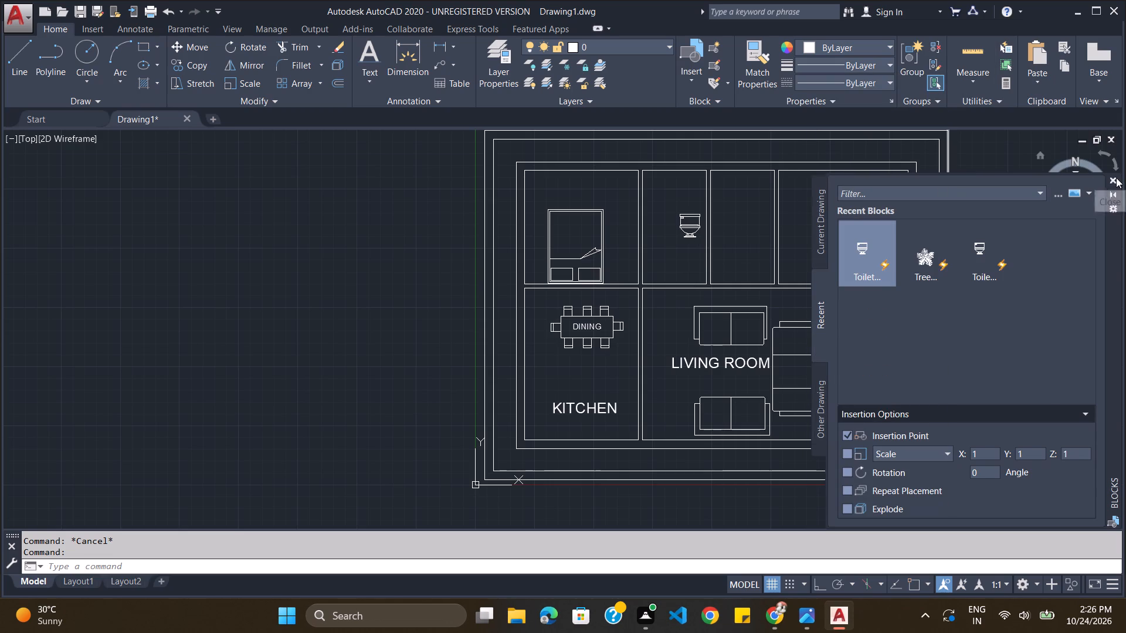
click(691, 223)
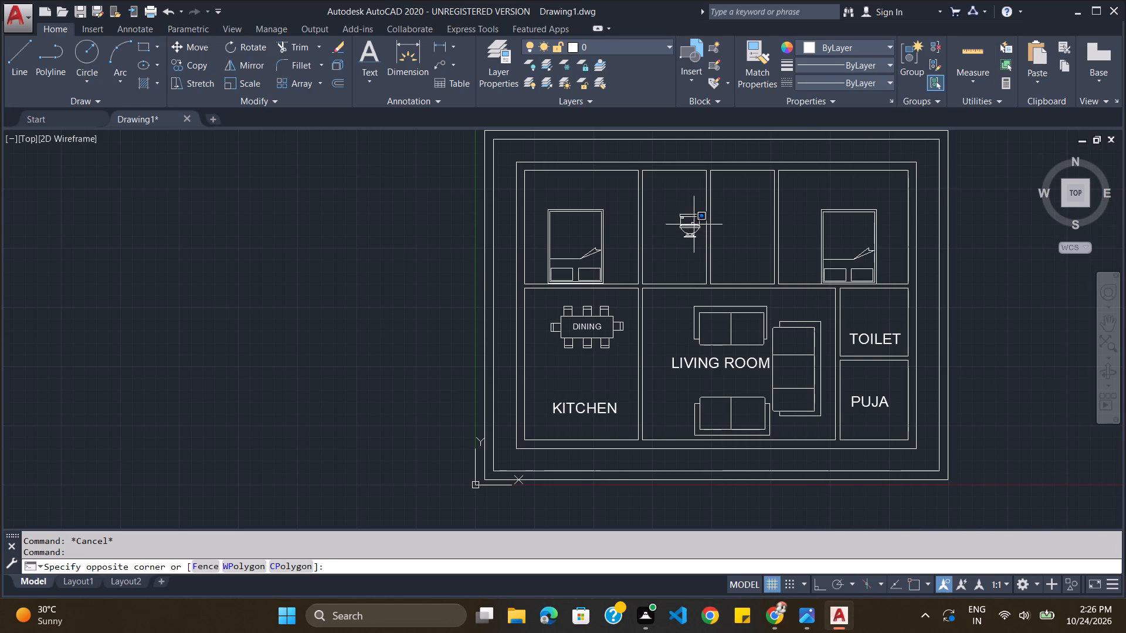
click(694, 224)
click(694, 213)
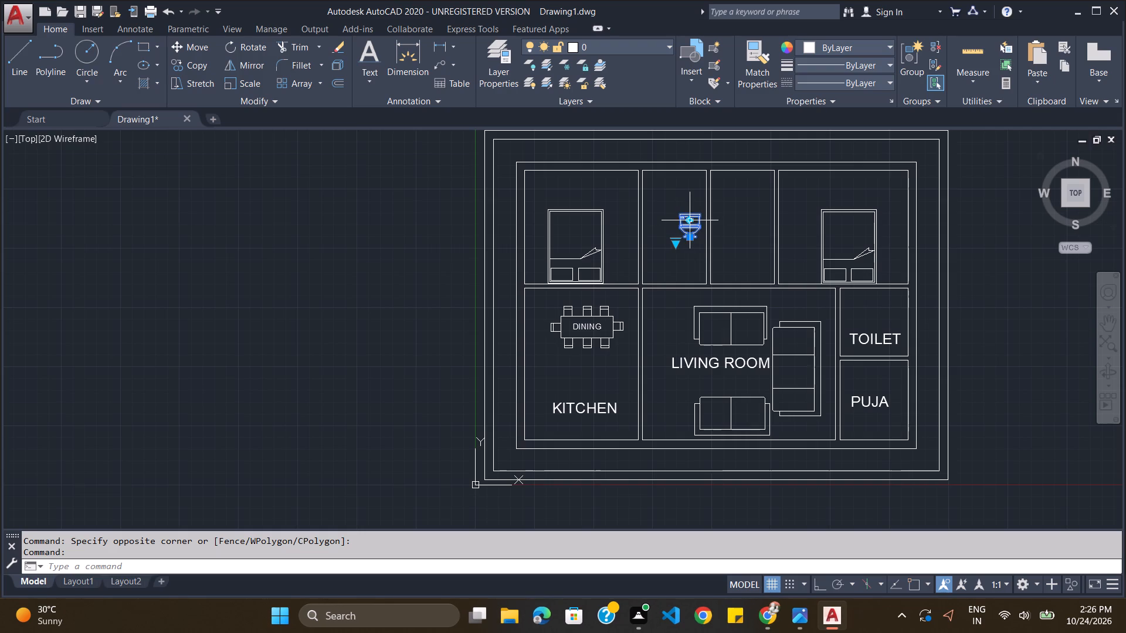
click(691, 220)
click(691, 220)
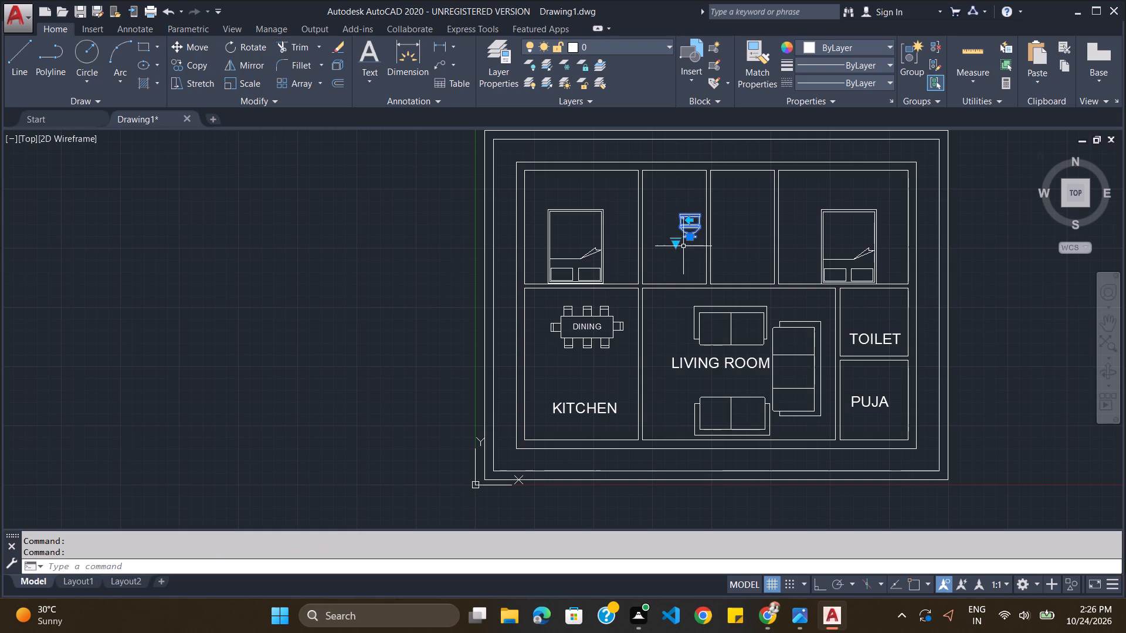
click(677, 244)
click(677, 244)
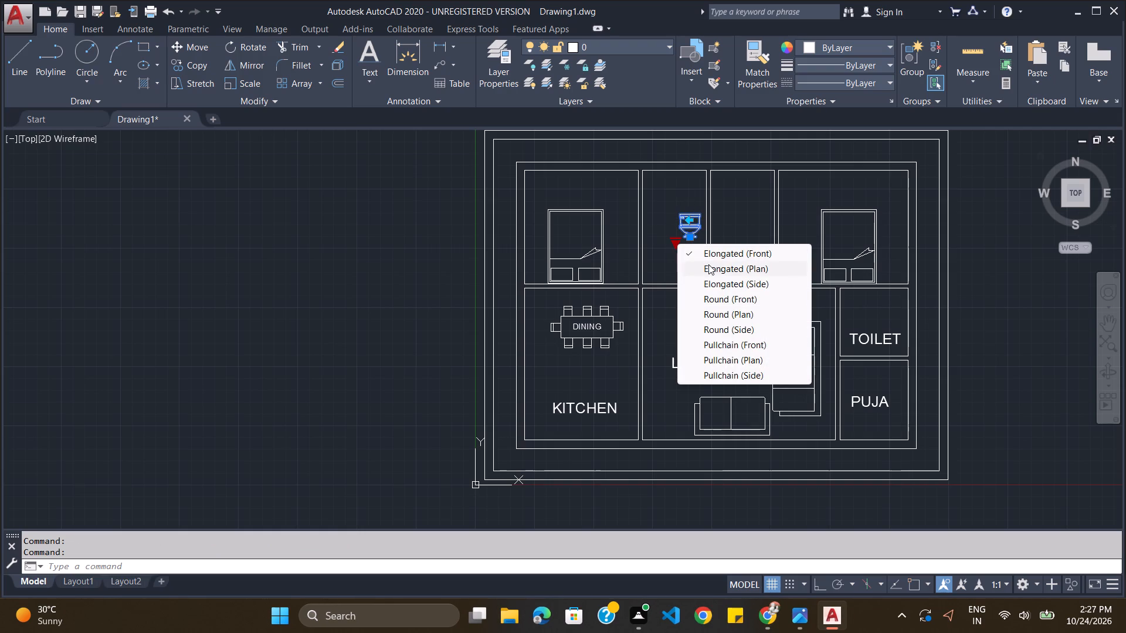
click(727, 314)
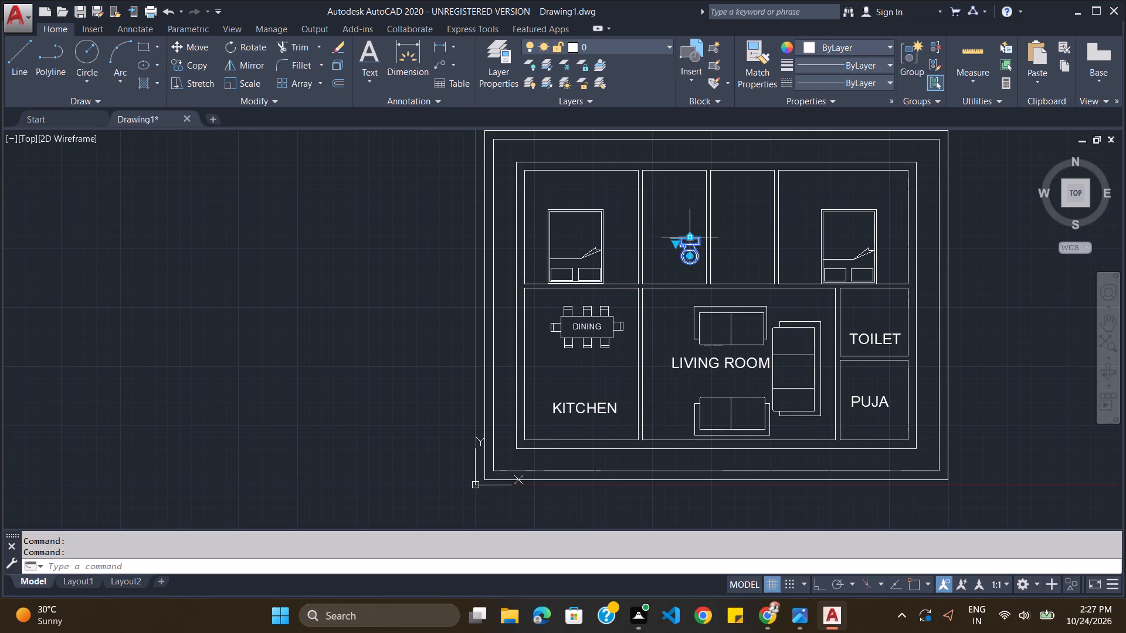
key(Escape)
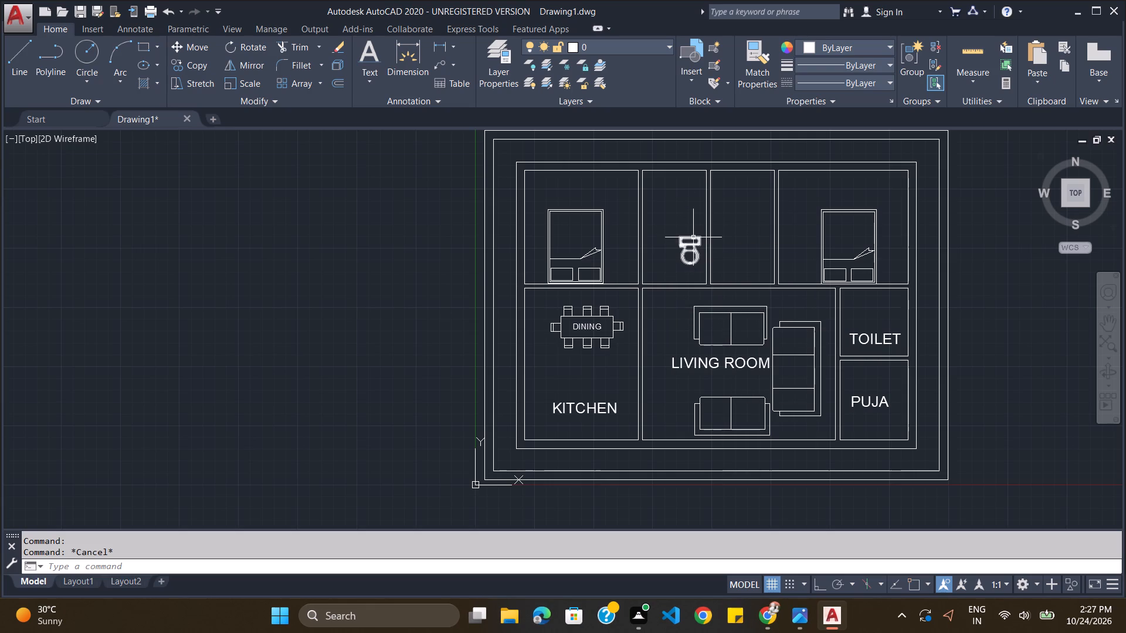
Rotate the toilet block 270° with Ortho on so its tank faces the room's right wall.
click(693, 238)
text(RO)
key(Return)
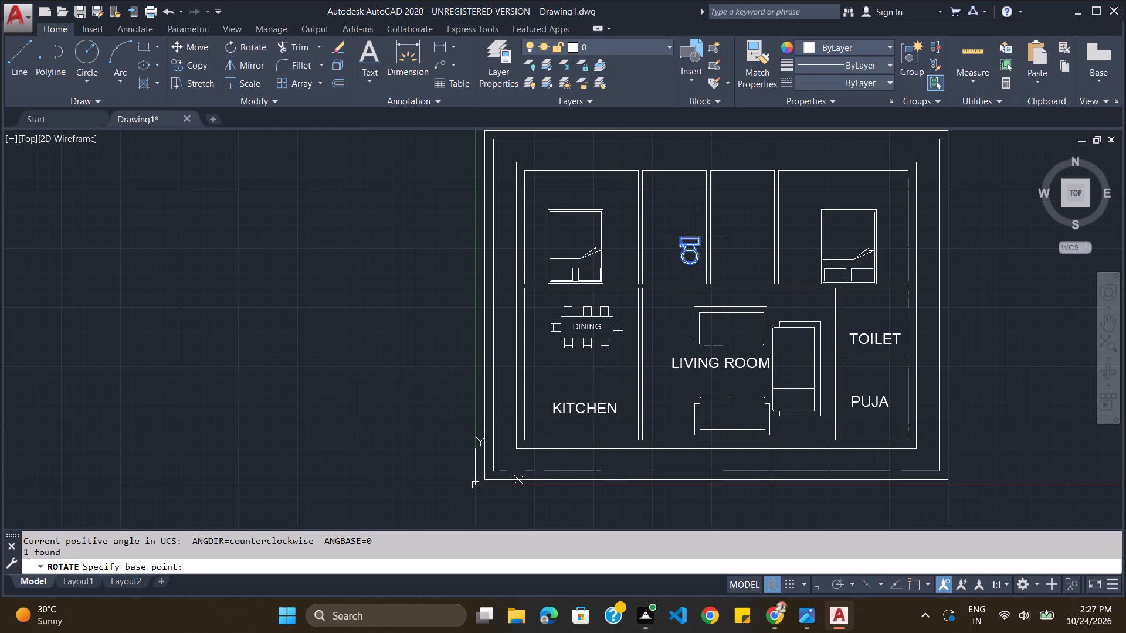
click(698, 236)
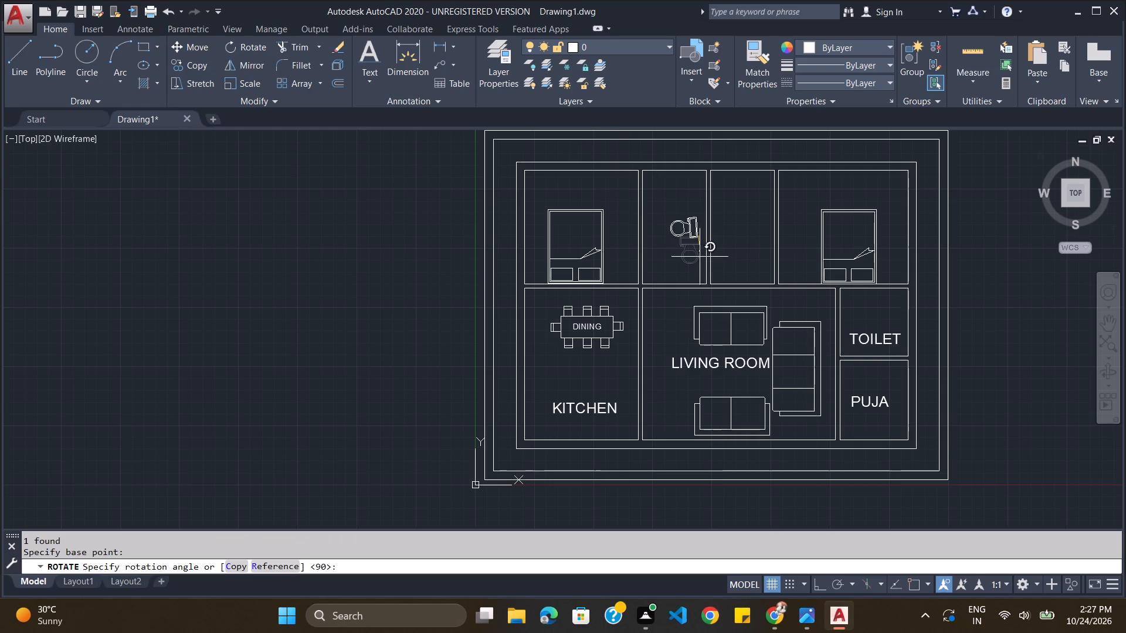
click(817, 584)
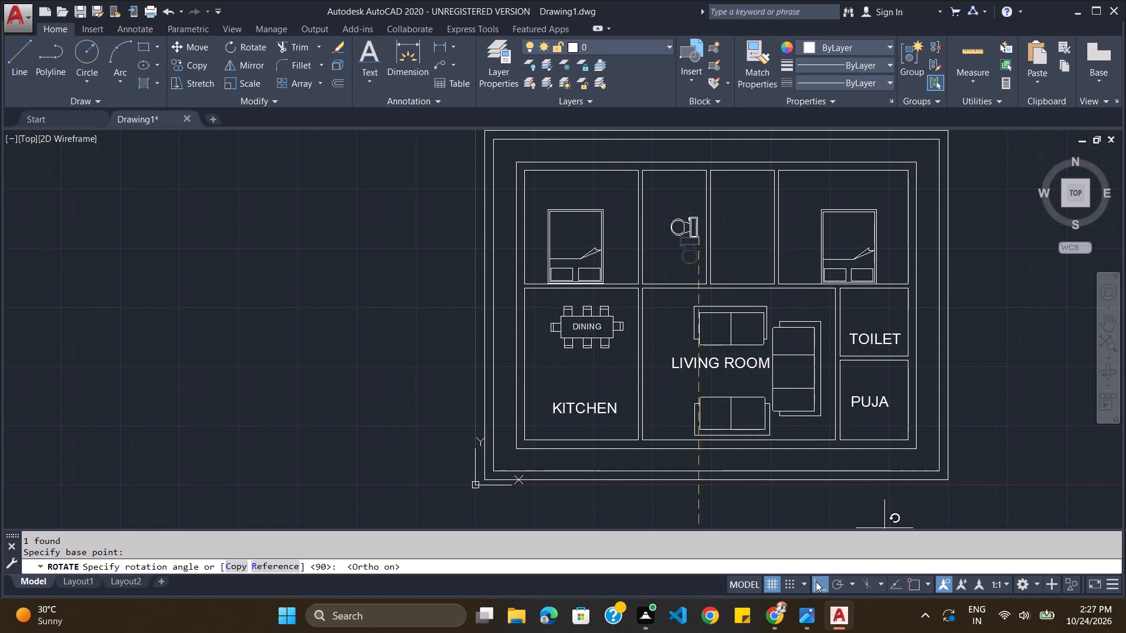
click(726, 327)
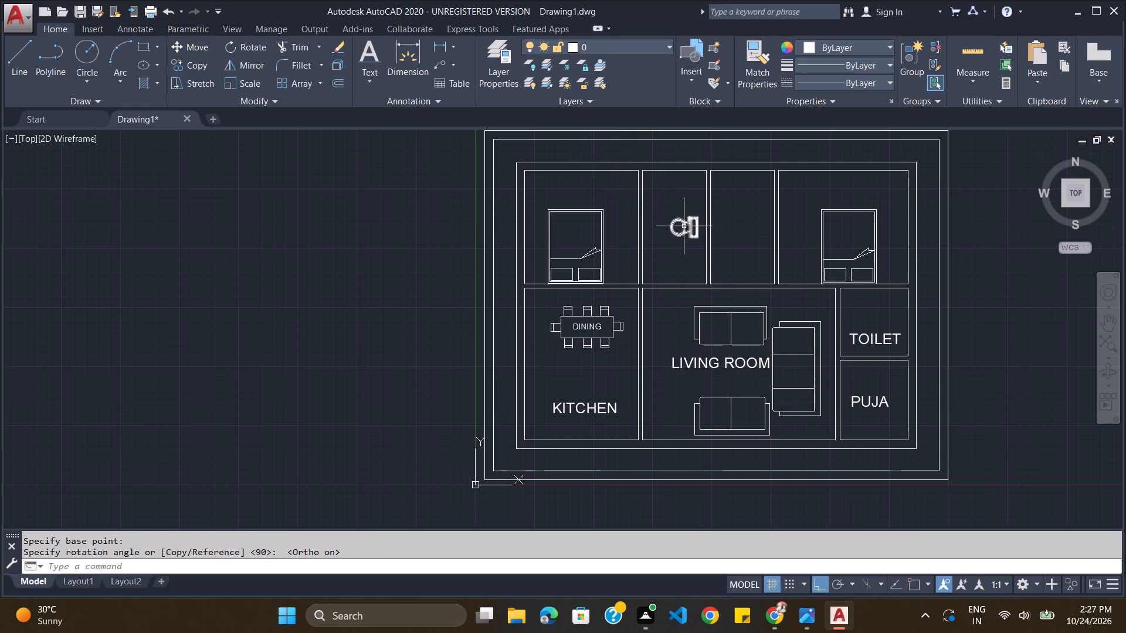
Copy the rotated toilet into the adjacent room to the right, with its tank against that room's right wall.
click(687, 225)
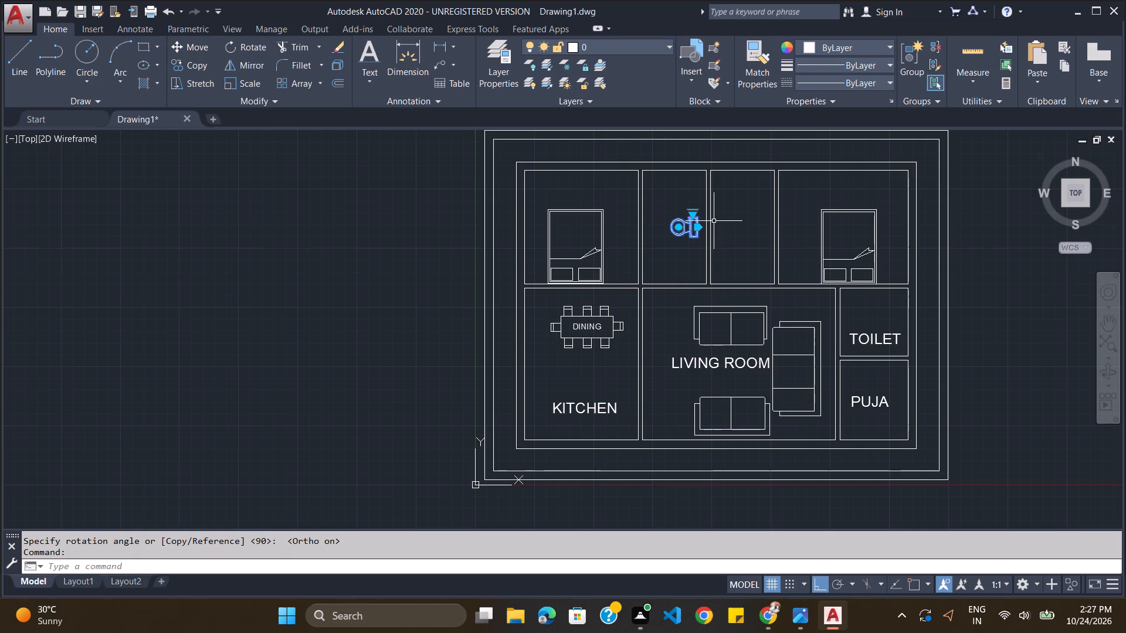
key(ctrl+c)
key(ctrl+v)
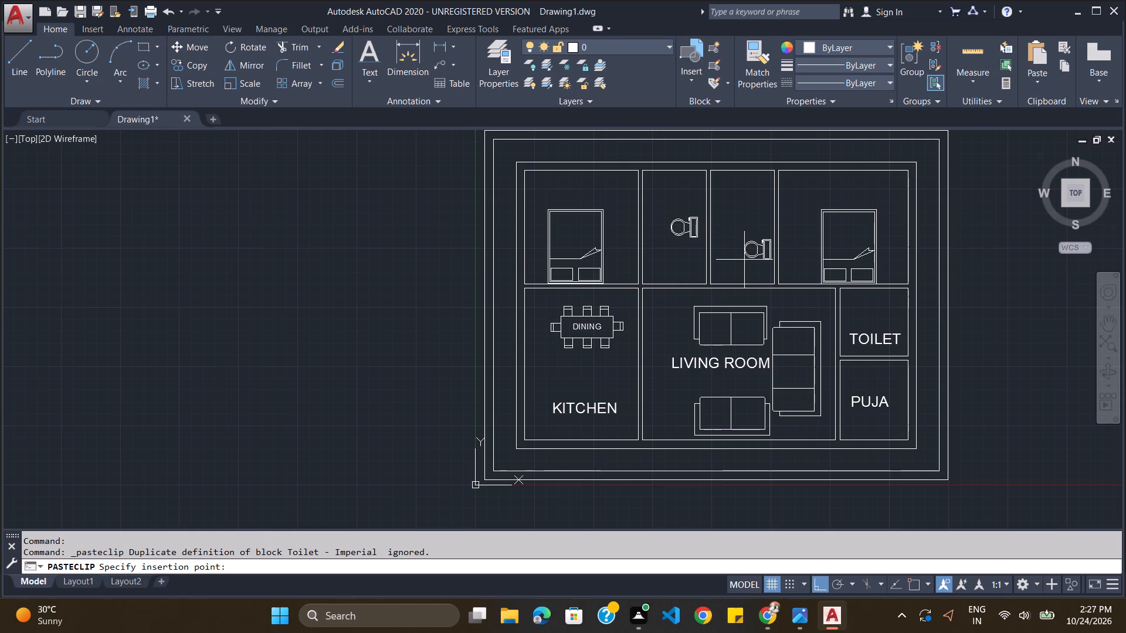
click(747, 260)
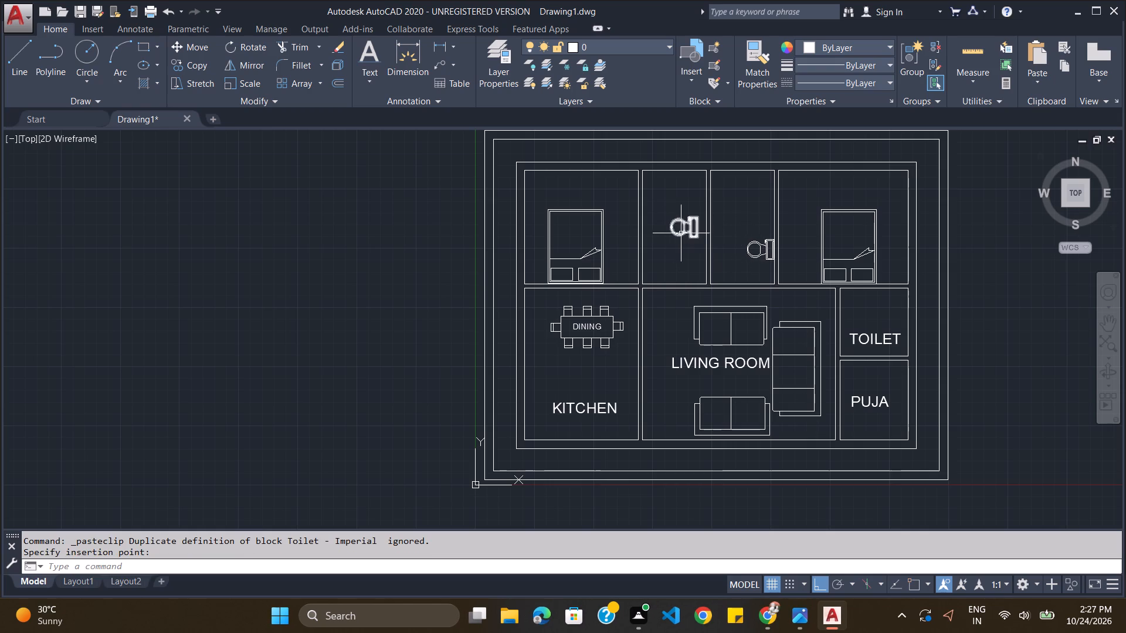
With Ortho off, move the original toilet up and right until its tank rests against its room's right wall.
click(684, 229)
key(m)
key(Return)
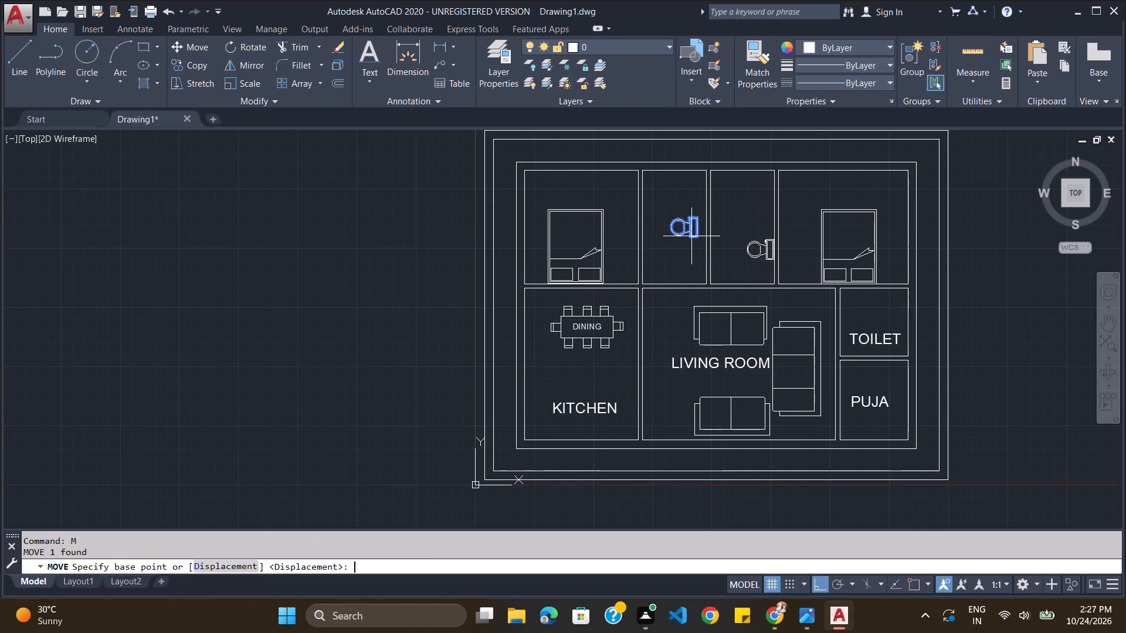
drag(687, 227, 696, 213)
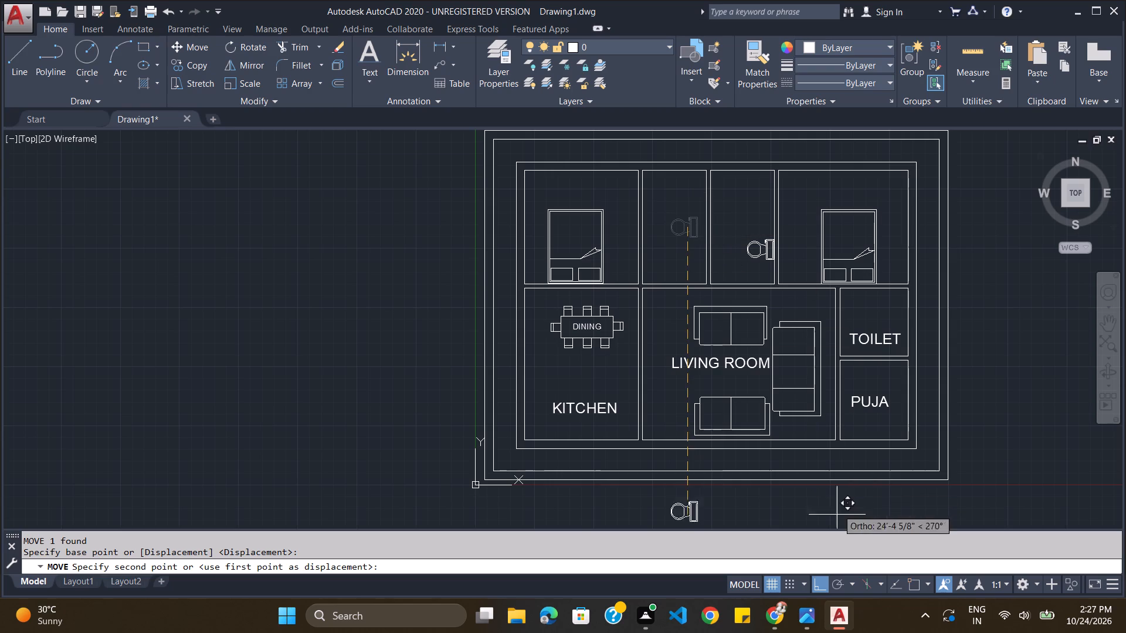
click(817, 576)
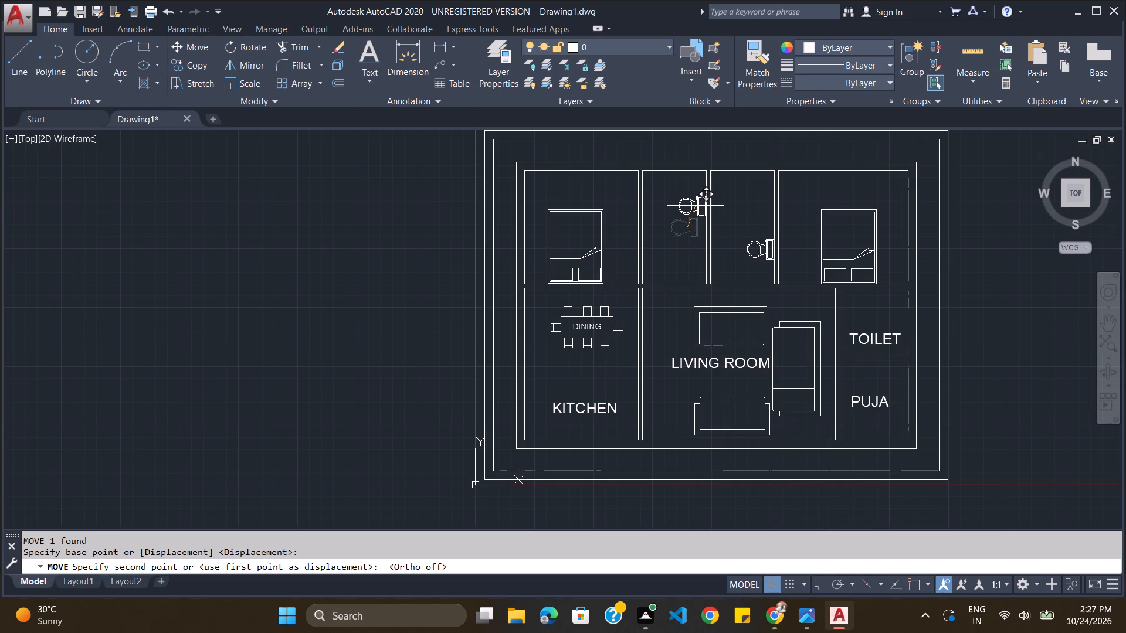
click(696, 206)
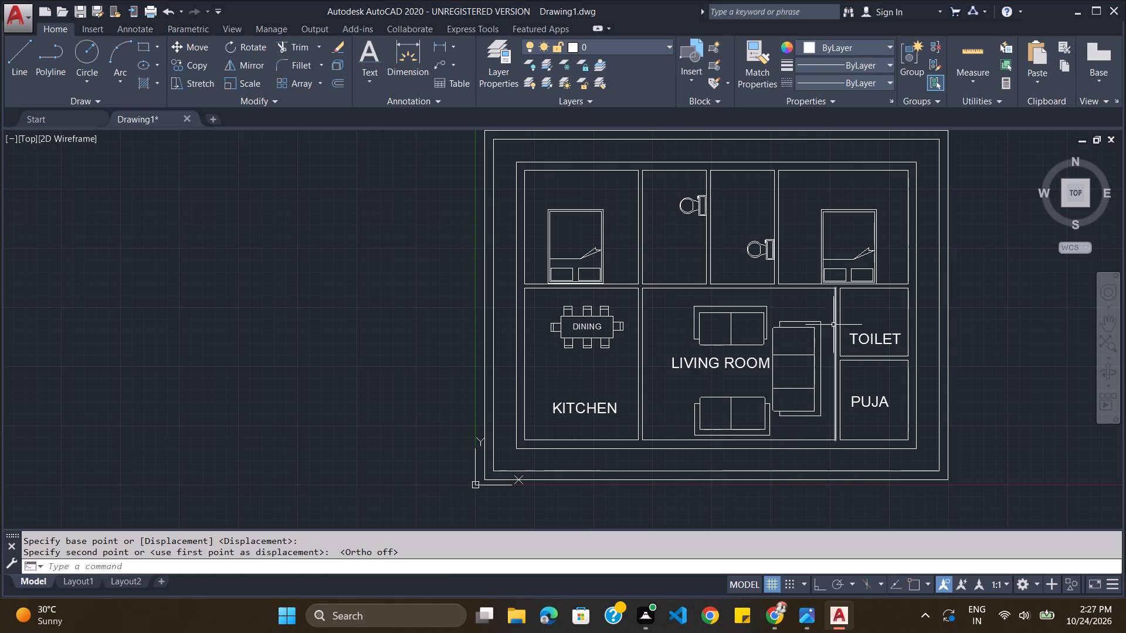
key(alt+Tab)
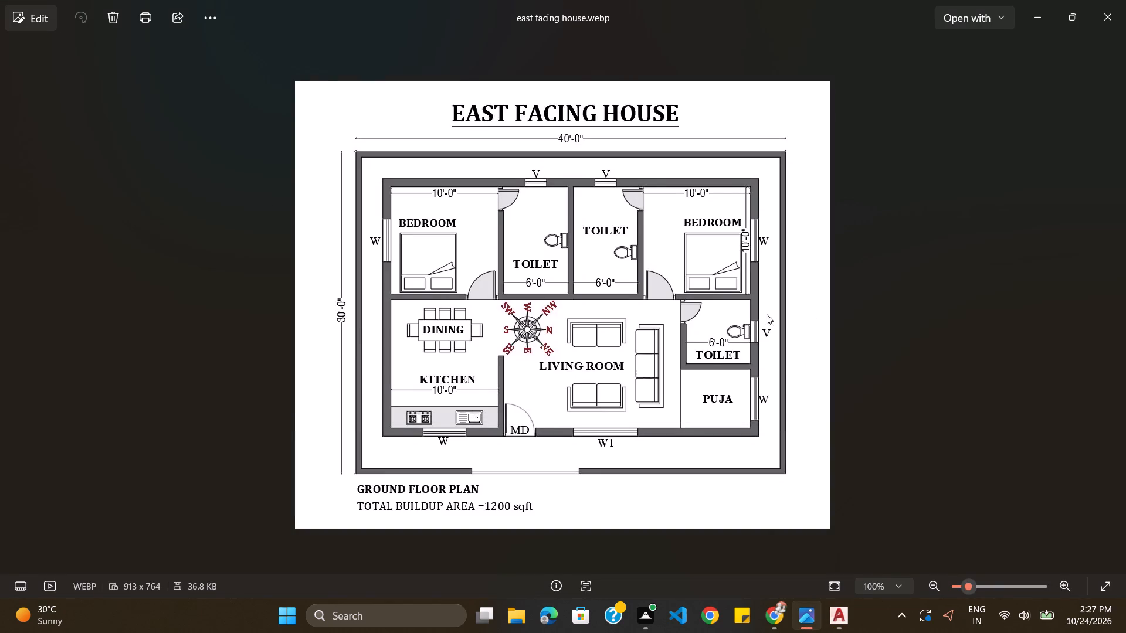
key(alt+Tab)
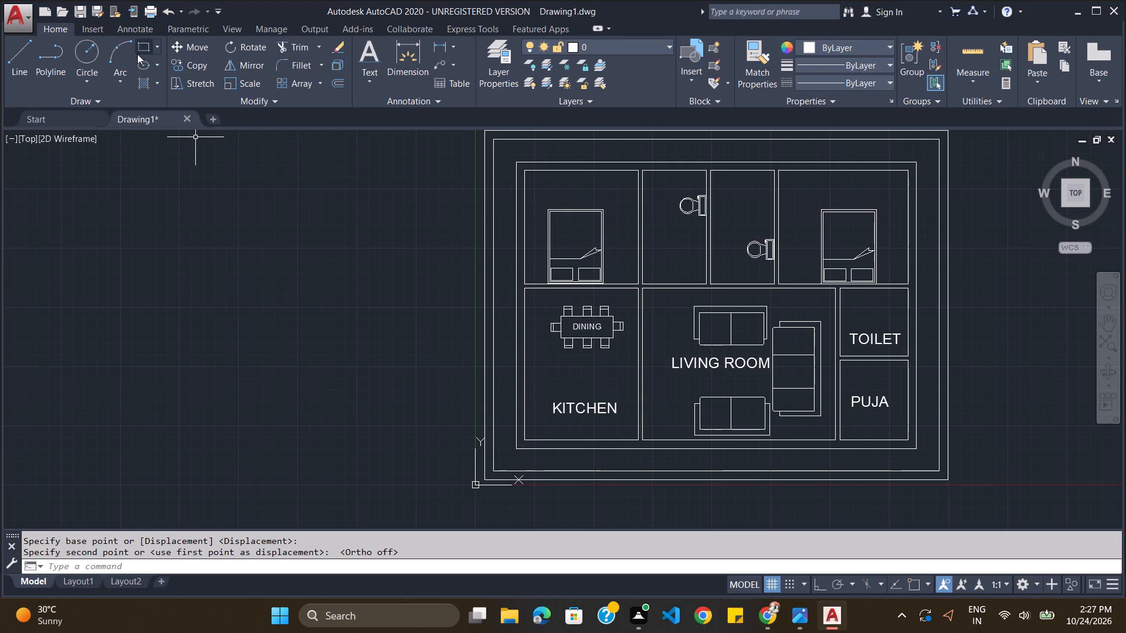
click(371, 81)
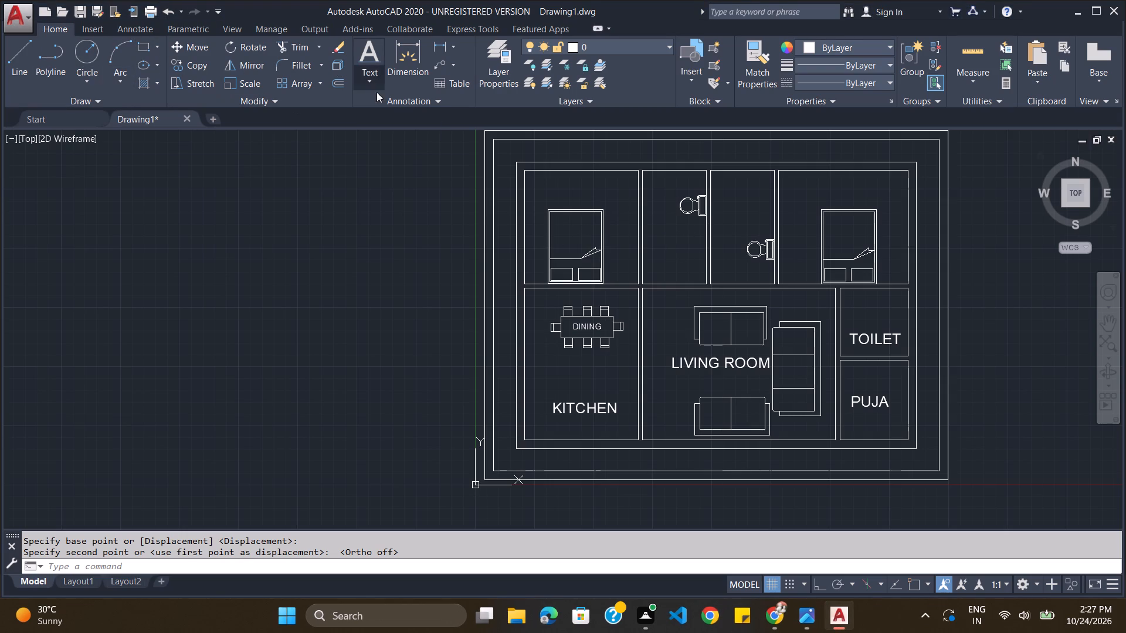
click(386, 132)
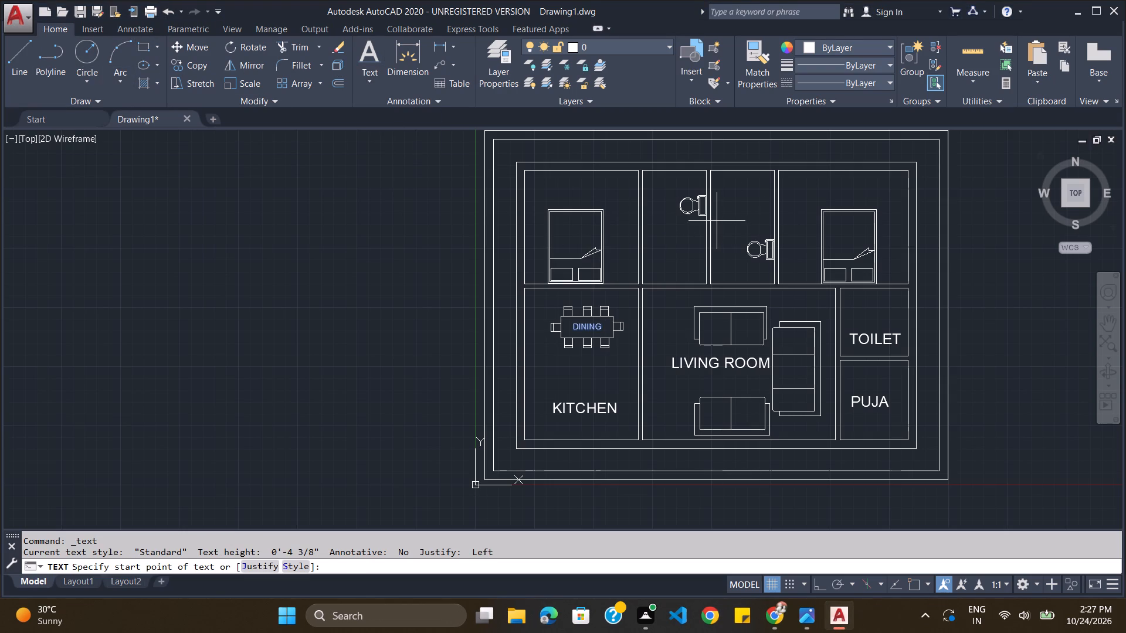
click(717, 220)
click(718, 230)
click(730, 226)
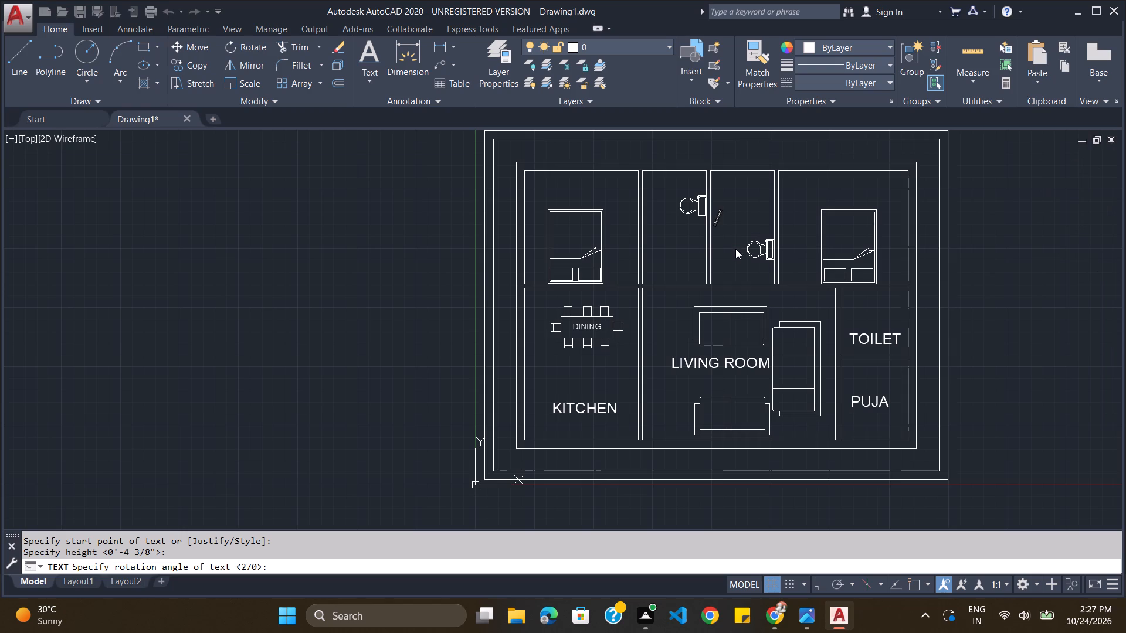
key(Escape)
With Ortho on, add a small single-line text TOILET below the toilet in the left toilet room, reading vertically downward.
click(820, 584)
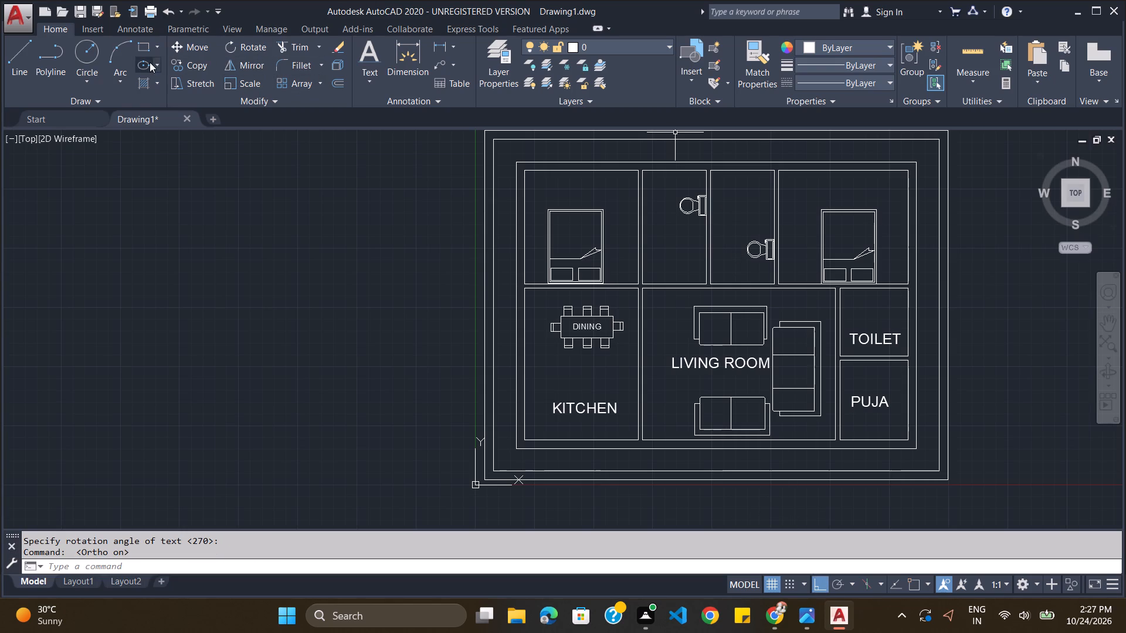
click(368, 71)
click(389, 137)
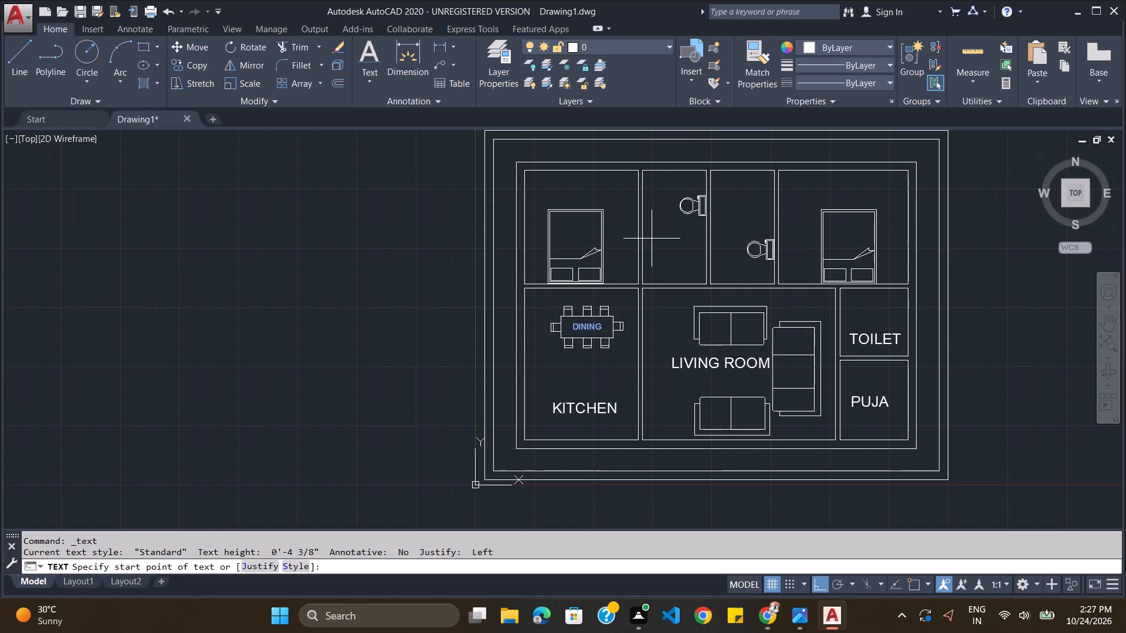
click(648, 234)
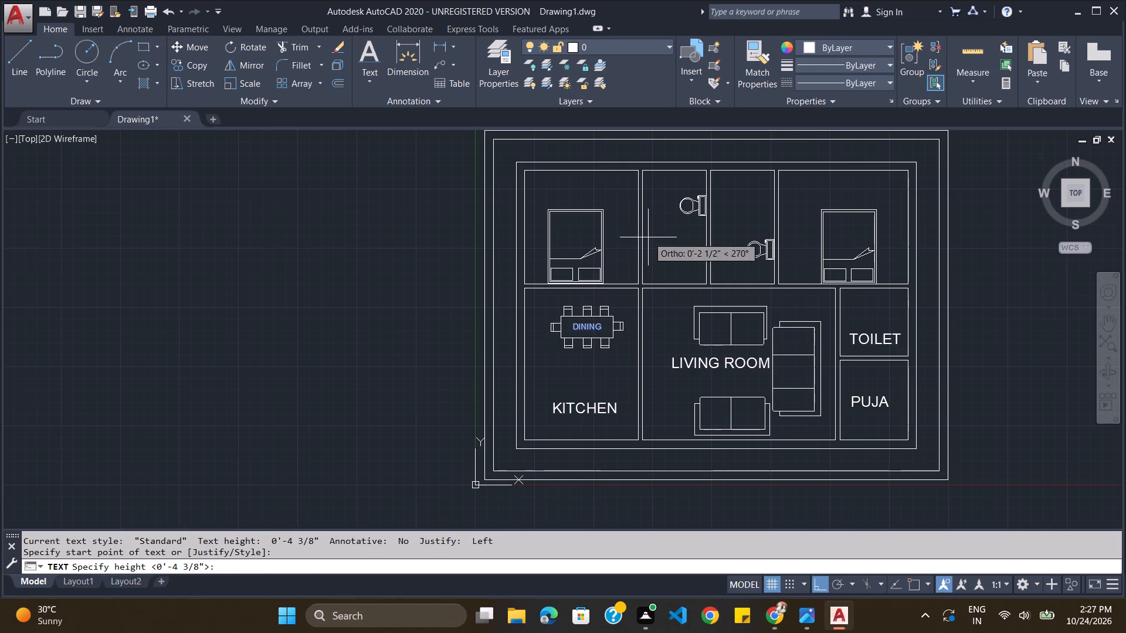
click(648, 242)
click(654, 241)
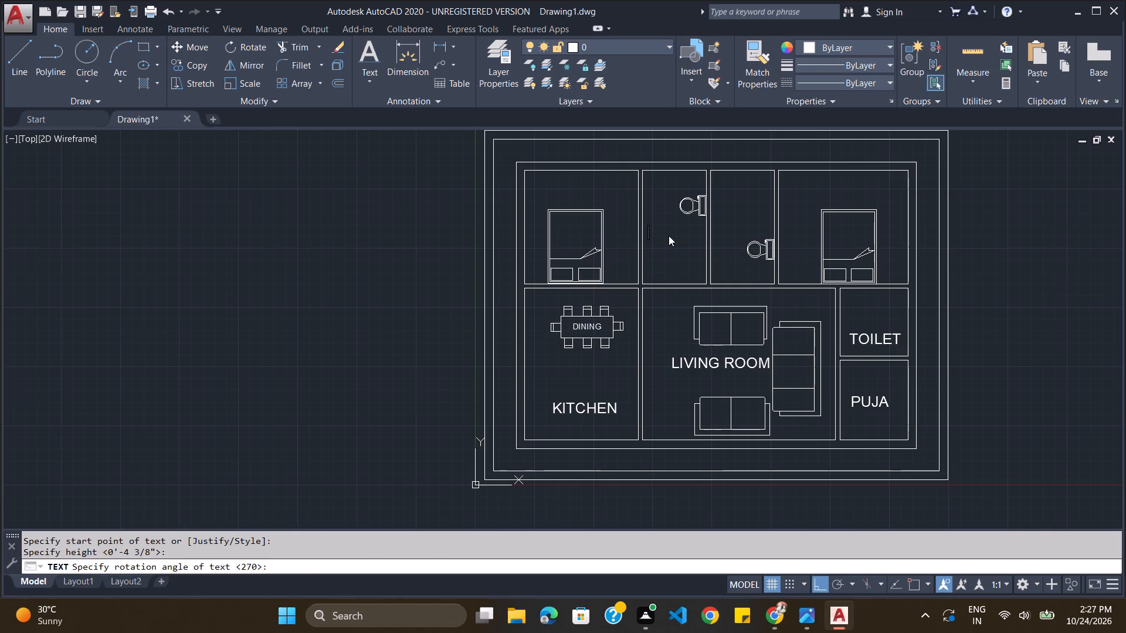
text(TO)
key(i)
key(l)
text(ET)
key(Return)
key(Return)
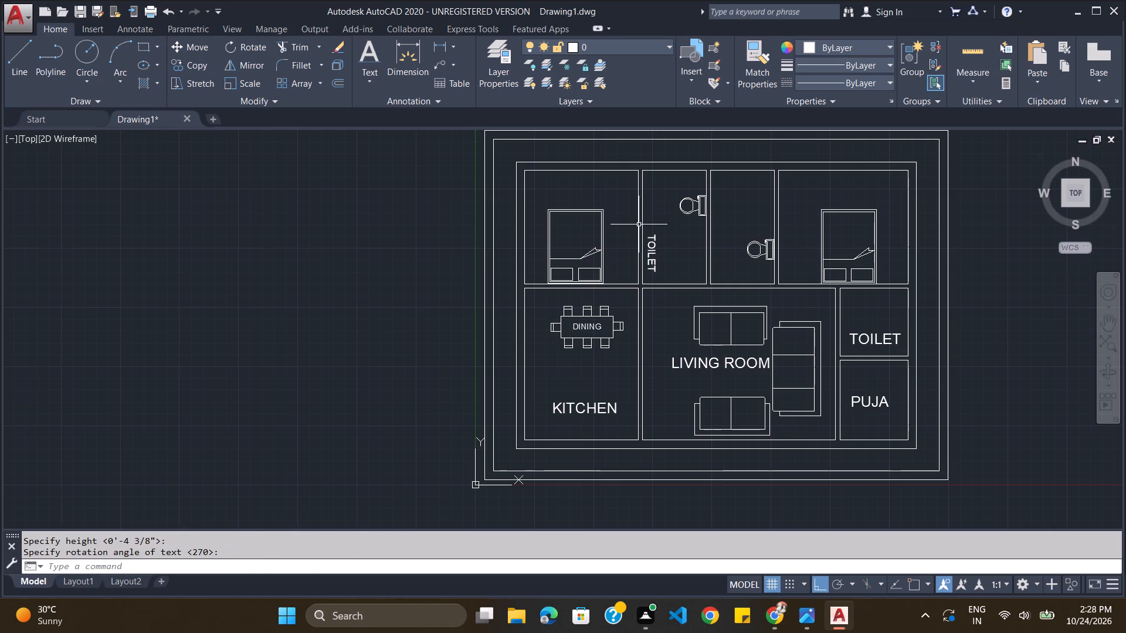
Rotate the new TOILET label 90° to read horizontally and shift it slightly right within the room.
click(654, 251)
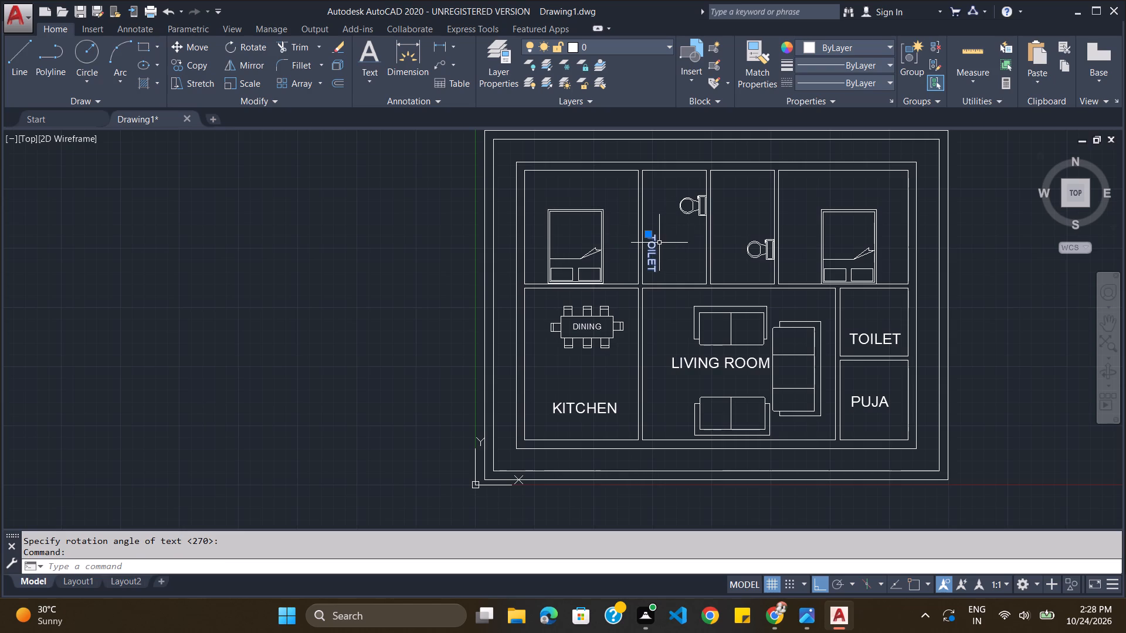
key(r)
key(o)
key(Return)
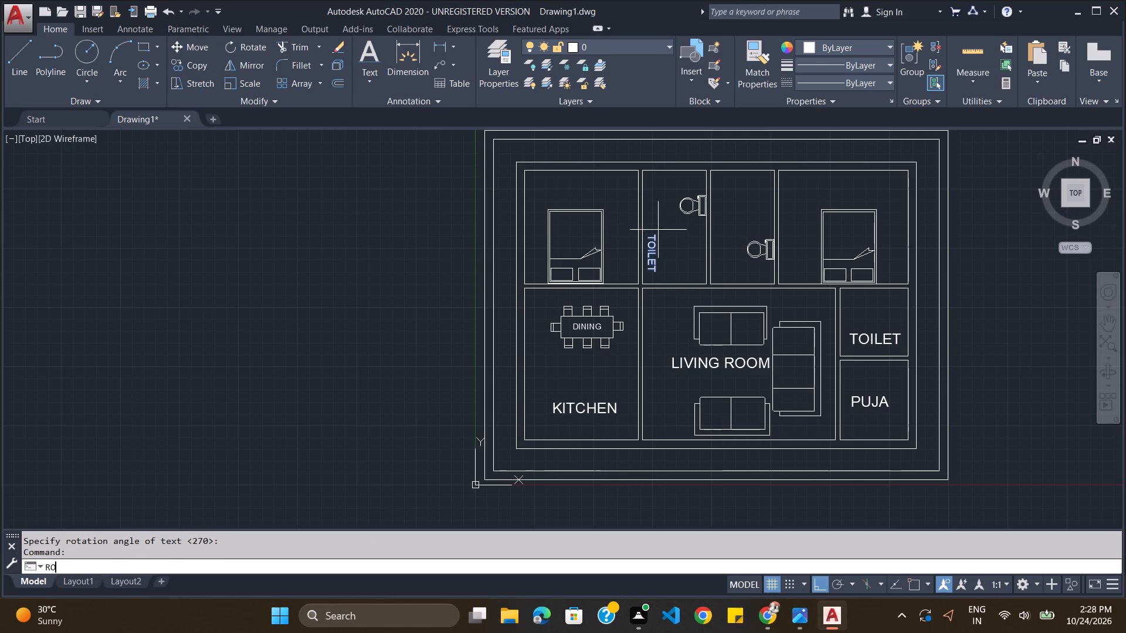
click(652, 239)
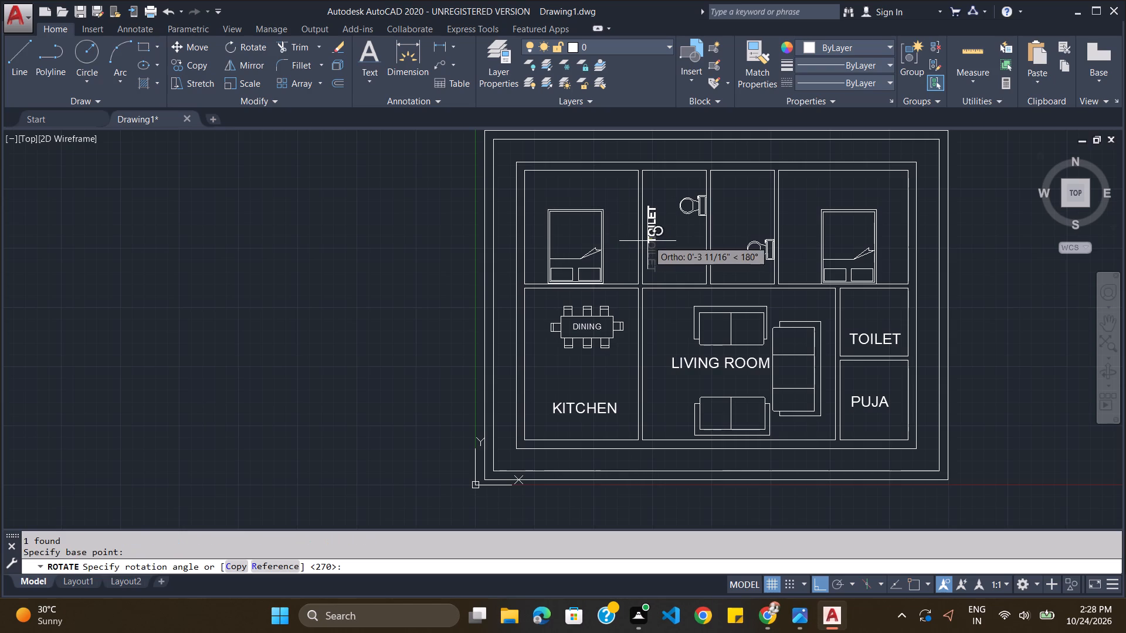
click(641, 223)
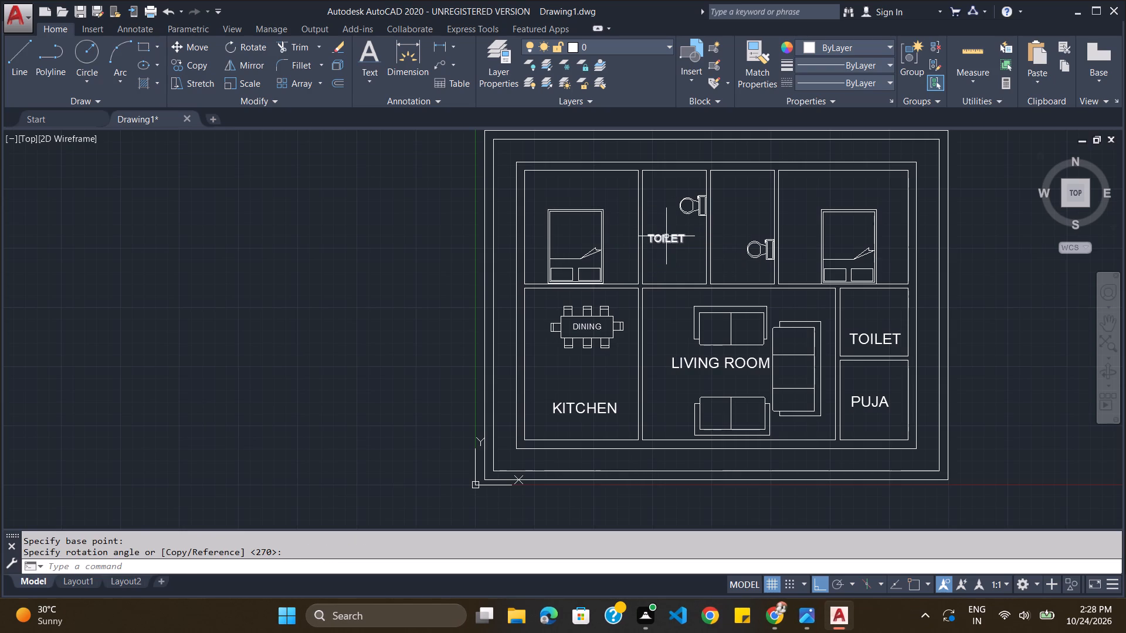
click(666, 236)
drag(667, 239, 675, 239)
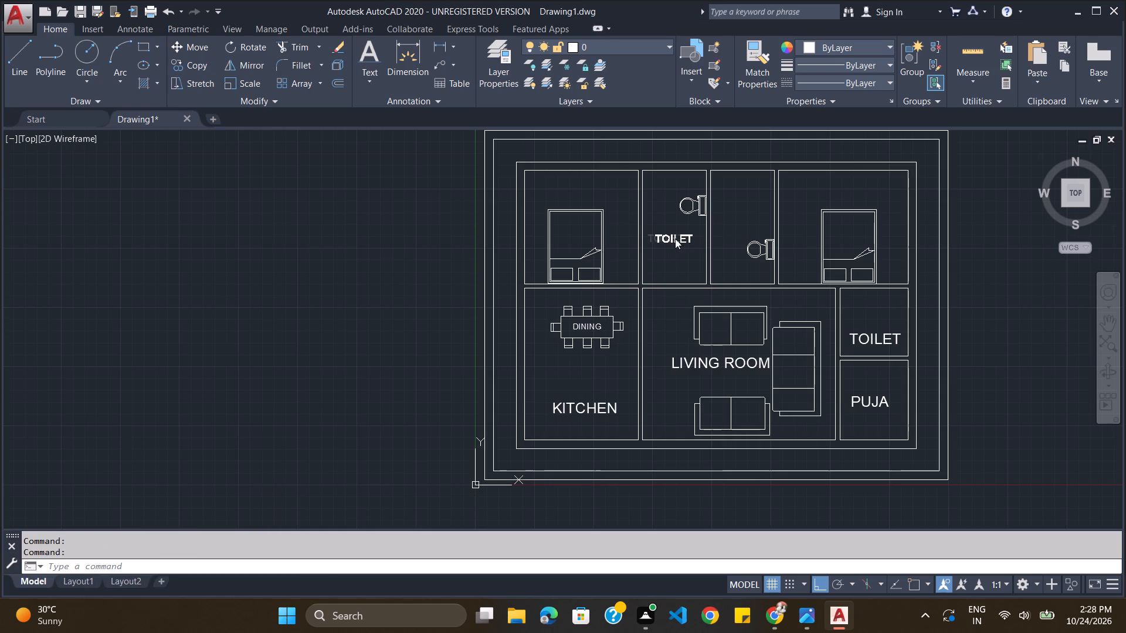
Copy the small TOILET label into the adjacent toilet room on its right, placing it just above that room's toilet.
click(676, 235)
key(ctrl+c)
key(ctrl+v)
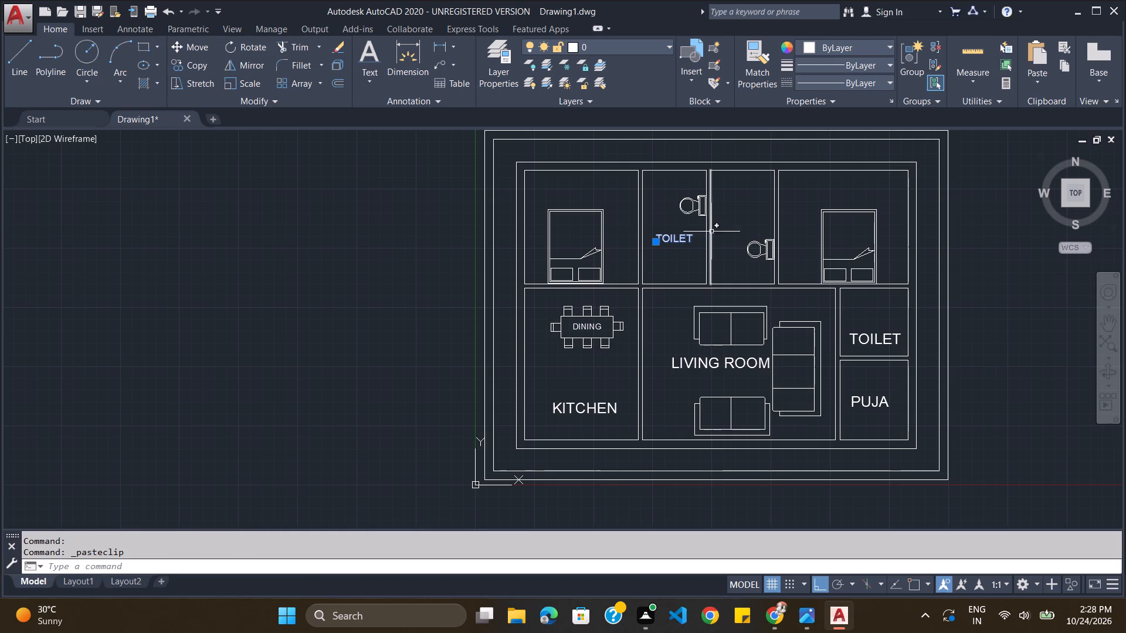
key(ctrl+v)
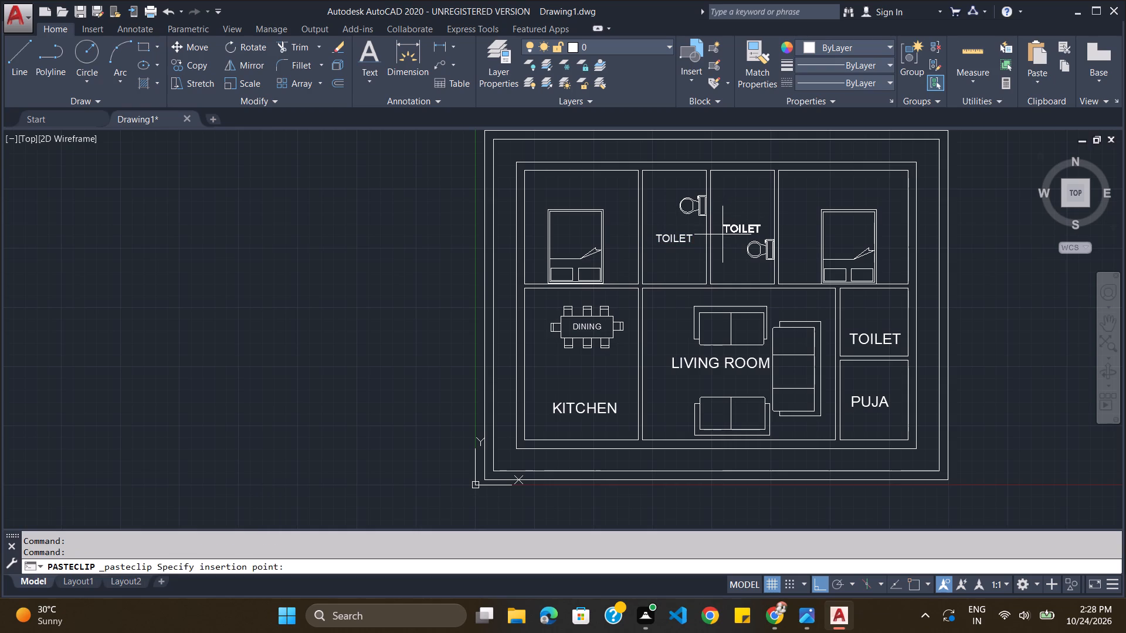
click(722, 229)
Label the right bedroom BED ROOM by pasting another small TOILET label, changing its text, and centring it above the bed.
key(alt+Tab)
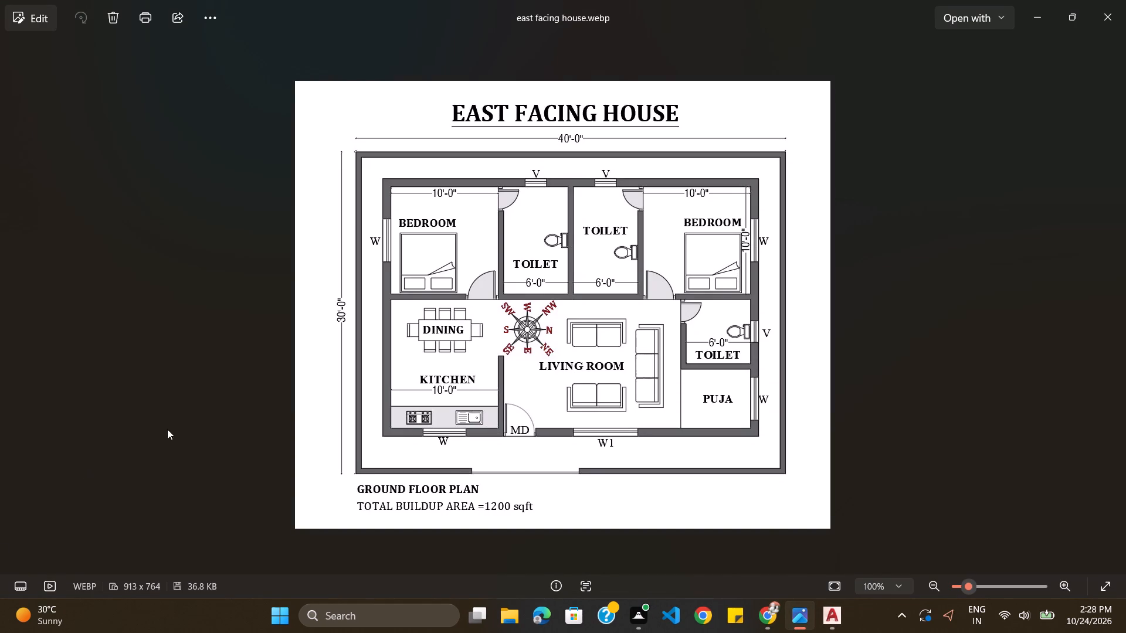
key(alt+Tab)
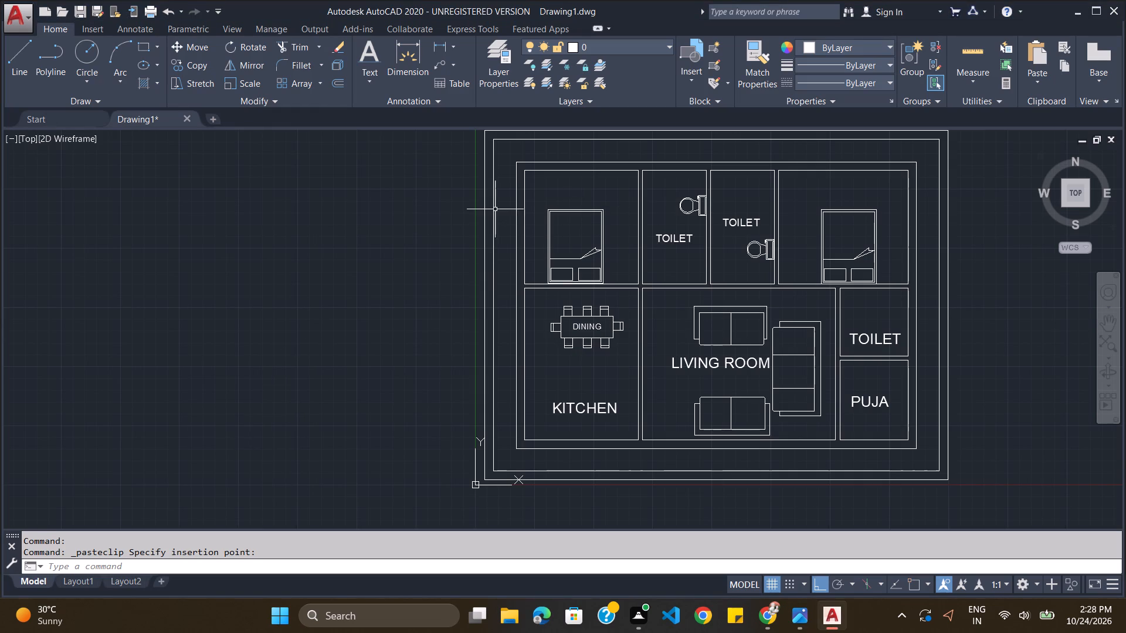
key(ctrl+b)
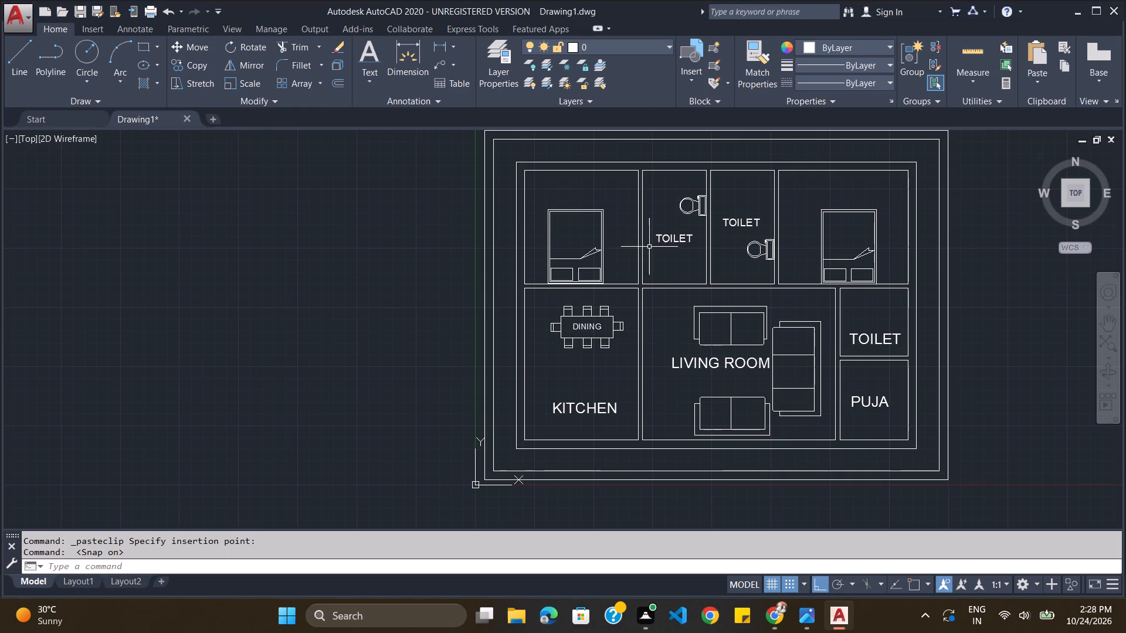
key(ctrl+v)
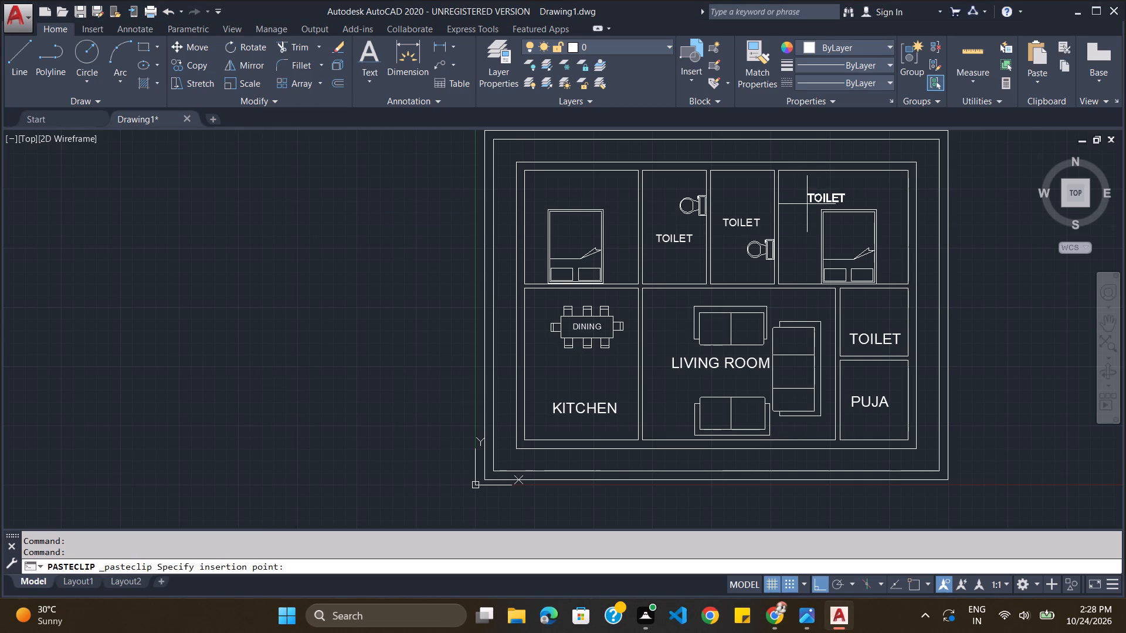
click(807, 204)
triple_click(815, 203)
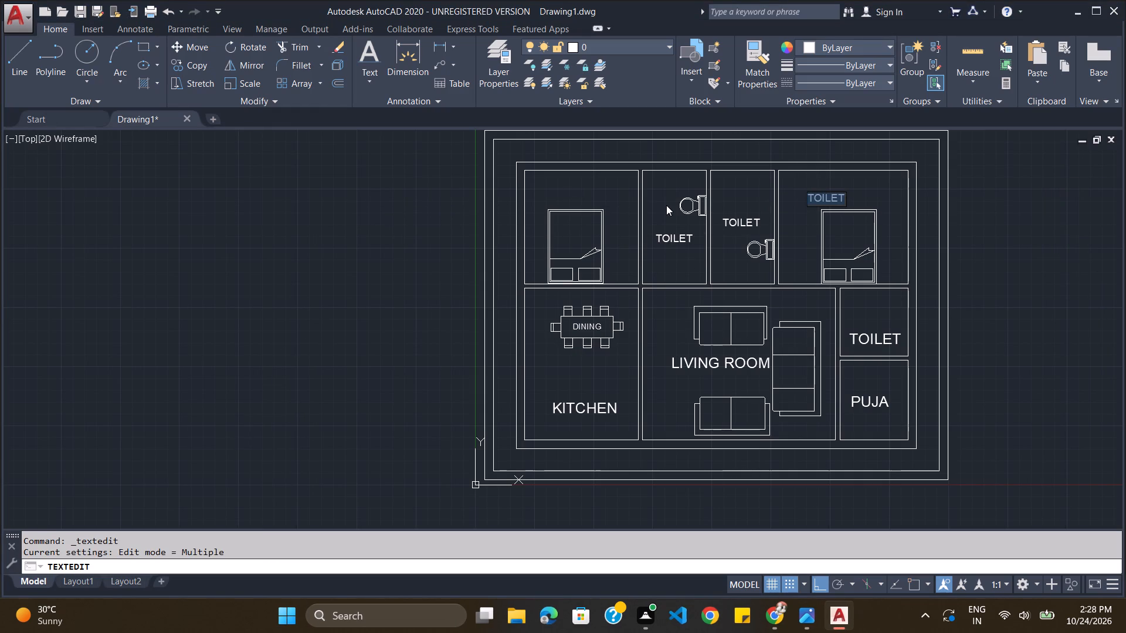
text(BED ROO)
key(m)
key(Return)
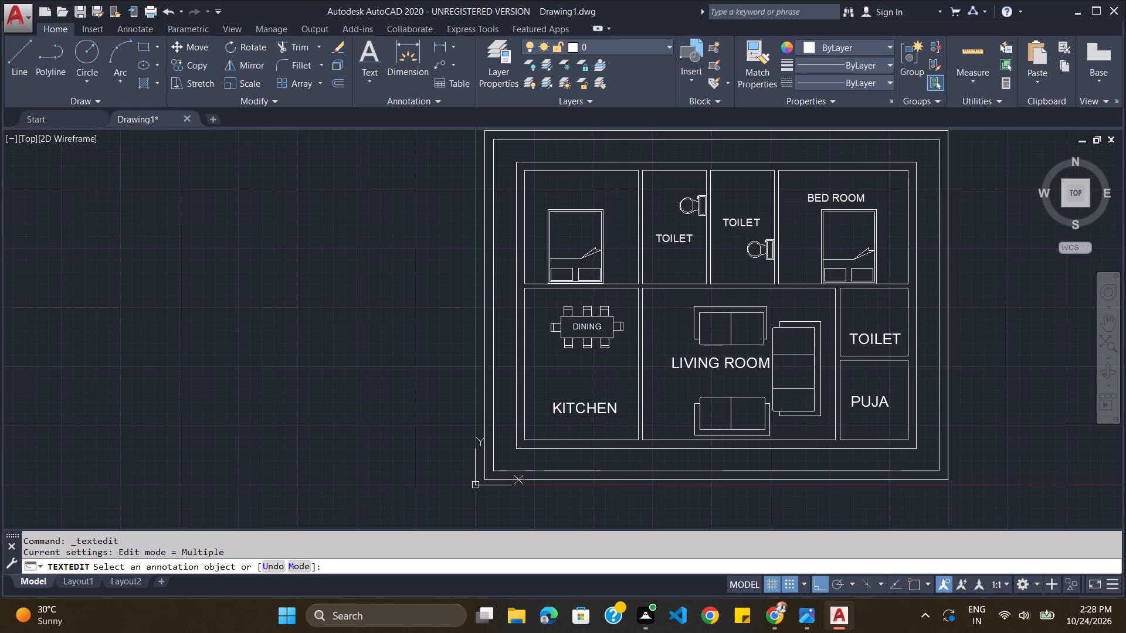
key(Escape)
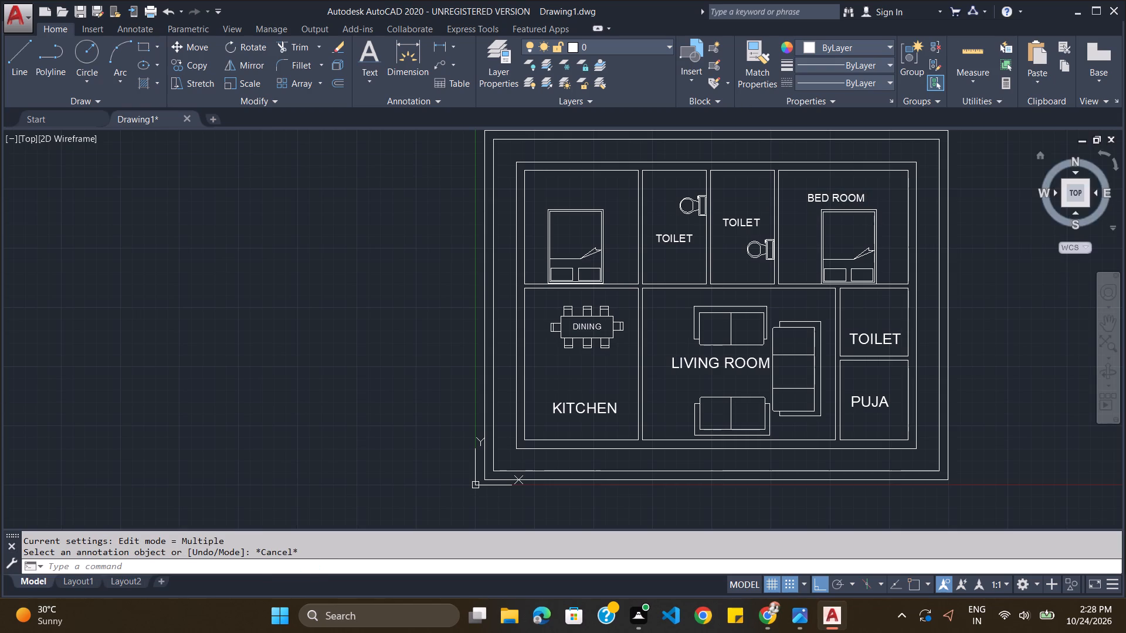
click(842, 200)
drag(836, 199, 857, 196)
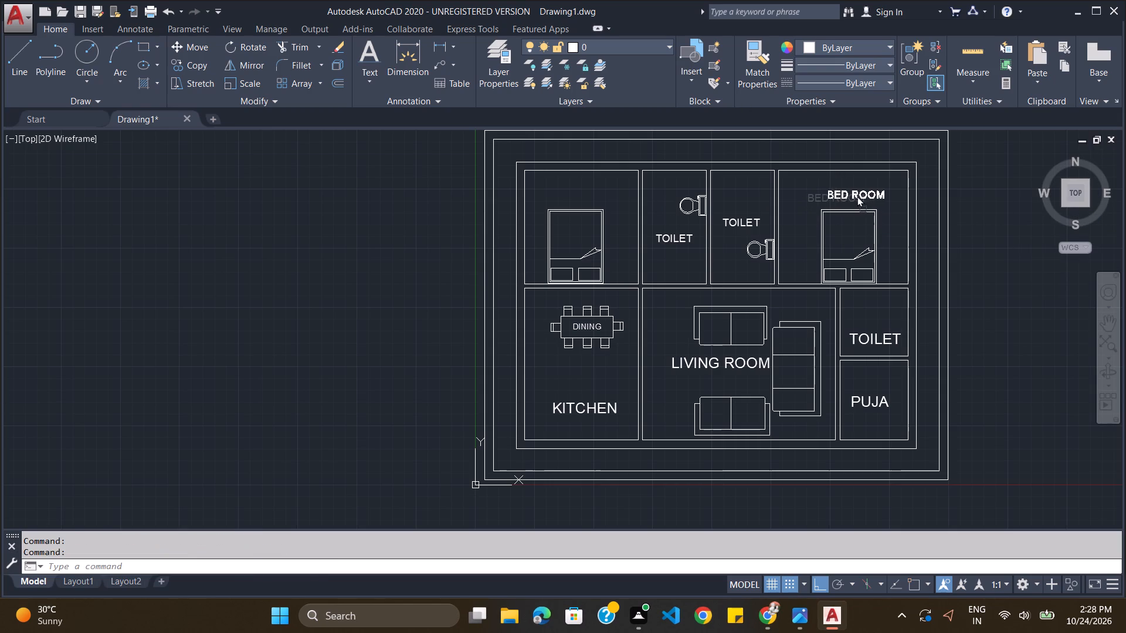
drag(857, 196, 848, 199)
Copy the BED ROOM label into the left bedroom, centred just above the bed.
click(848, 199)
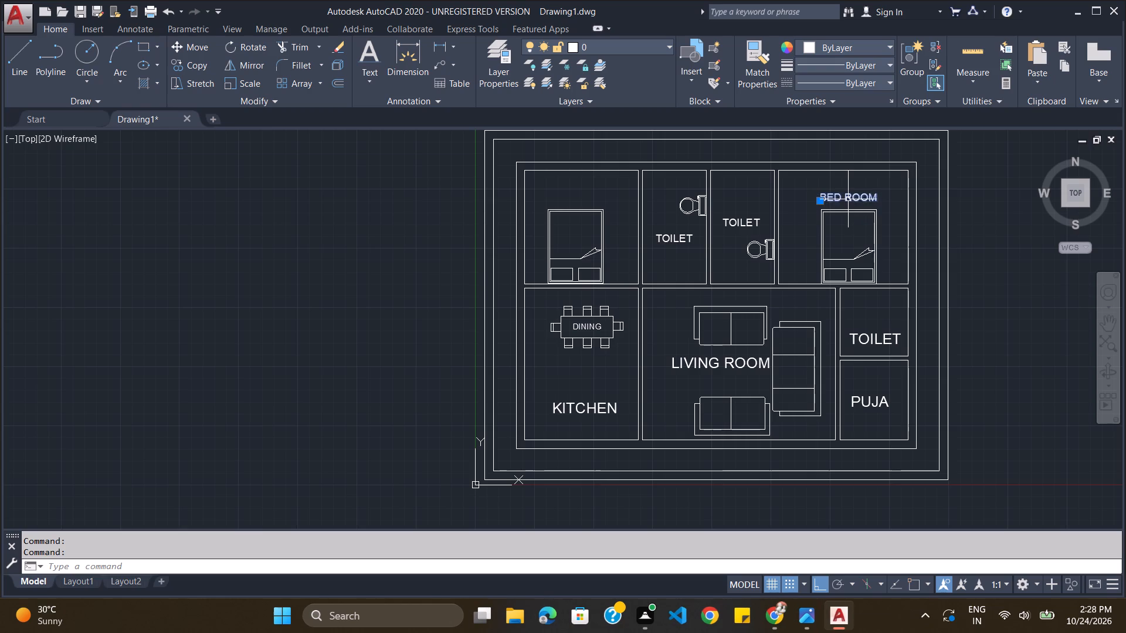
key(ctrl+c)
key(ctrl+v)
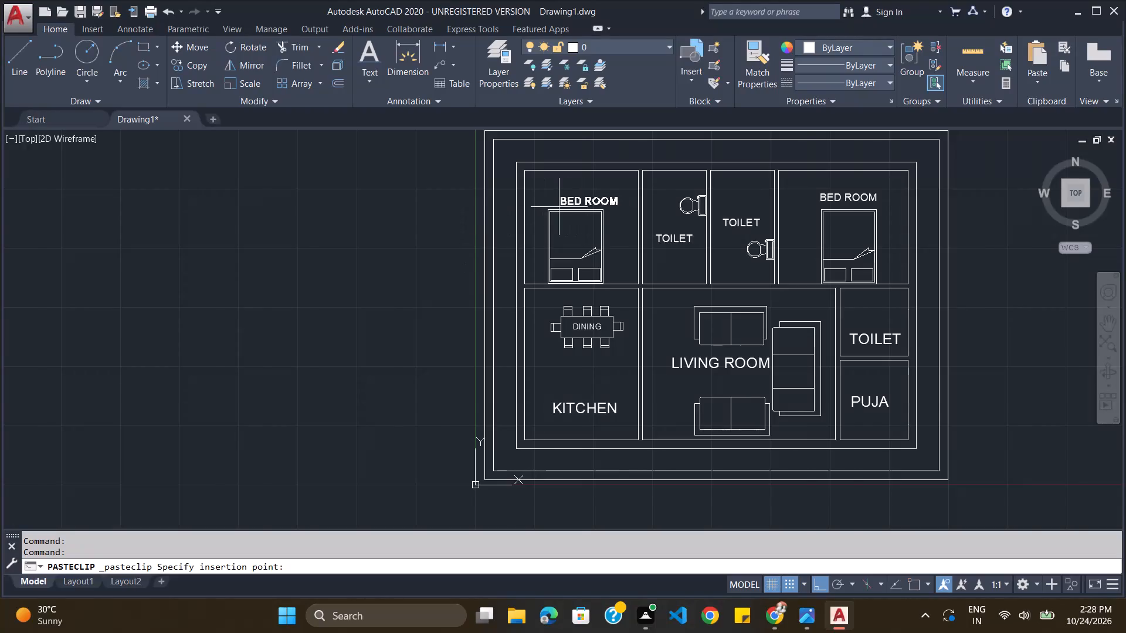
click(545, 206)
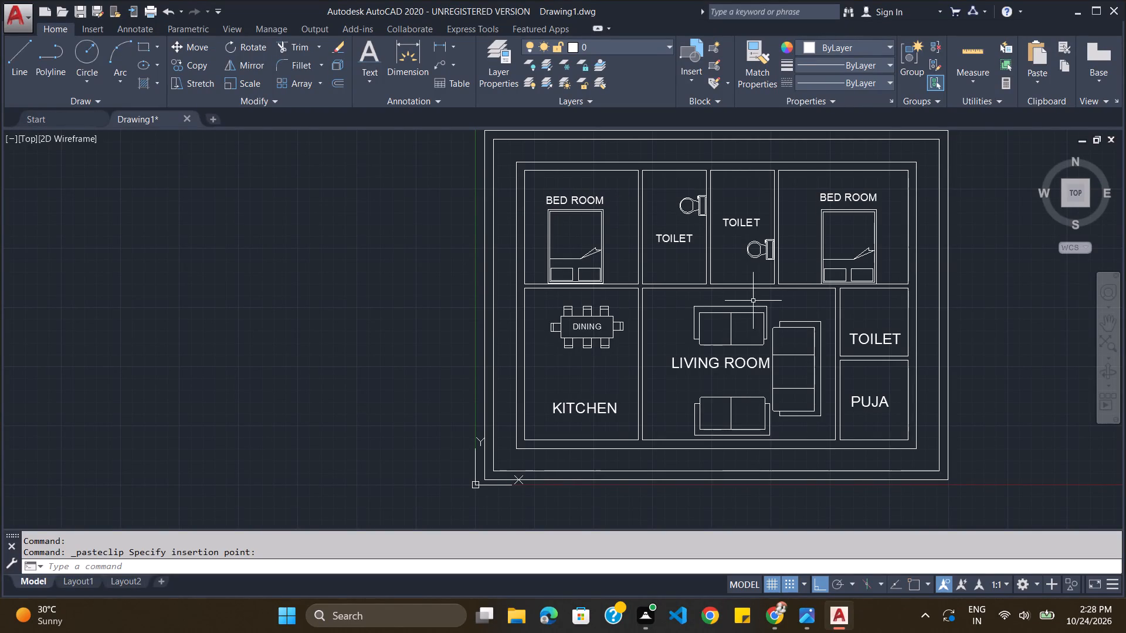
Following the reference plan, copy the upper-left toilet fixture into the toilet room above PUJA, with its tank at the right wall.
scroll(730, 293, down, 1)
key(alt+Tab)
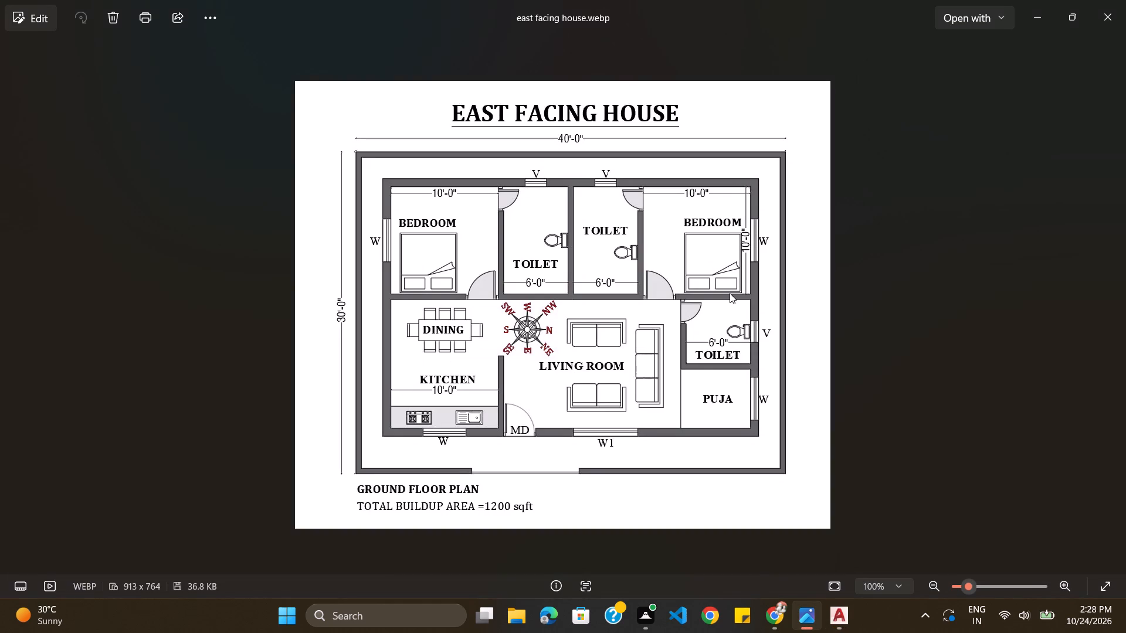
key(alt+Tab)
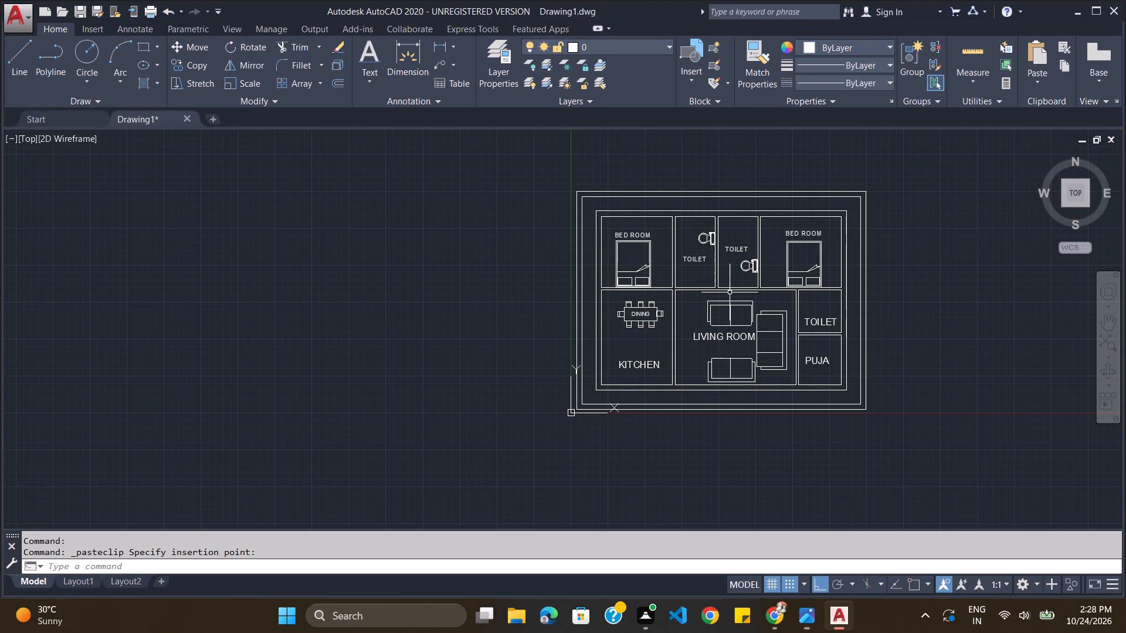
key(alt+Tab)
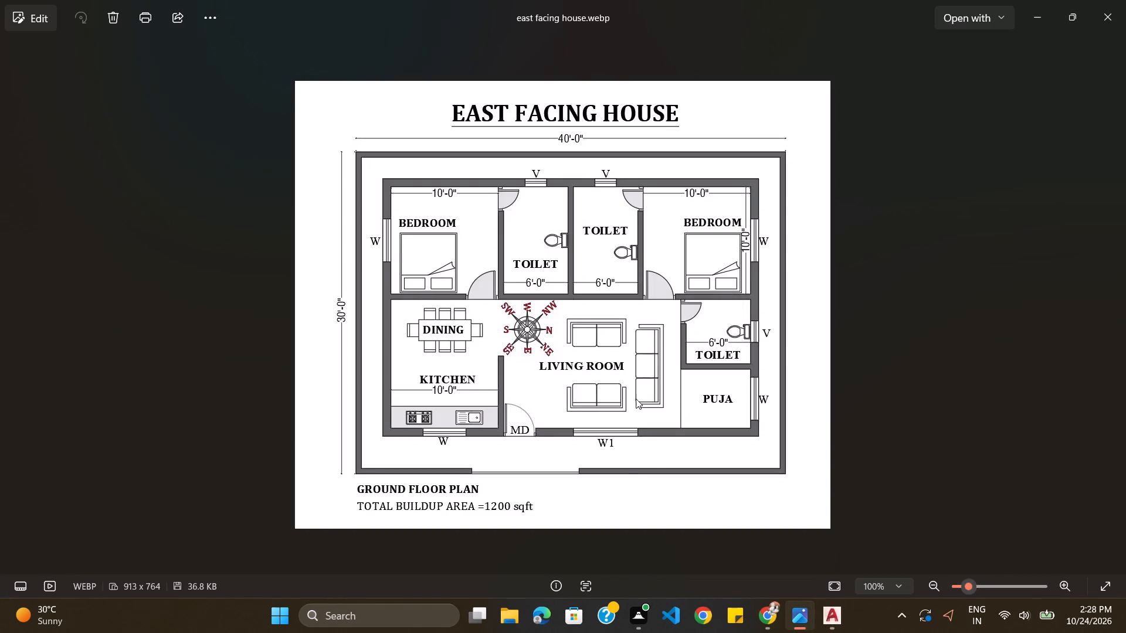
key(alt+Tab)
click(703, 236)
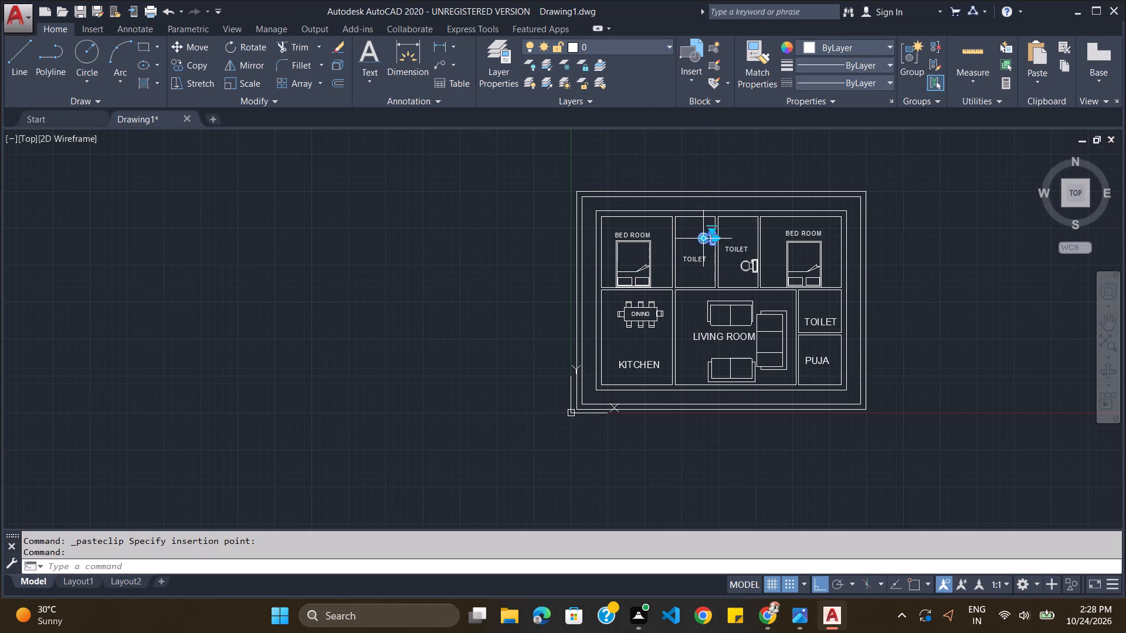
key(ctrl+c)
key(ctrl+v)
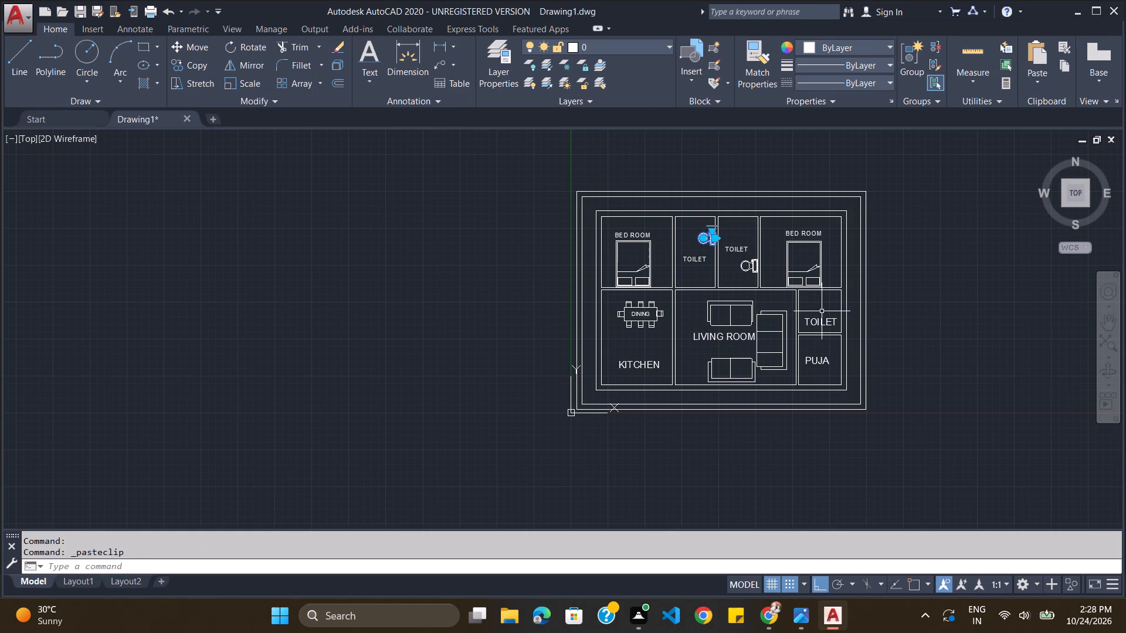
key(ctrl+v)
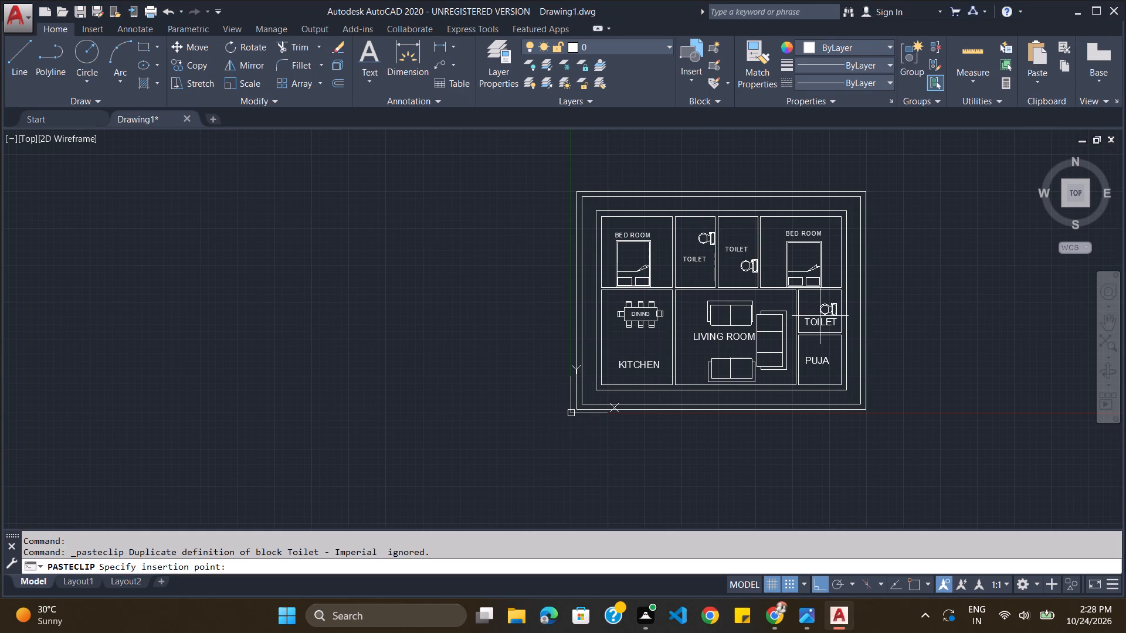
click(825, 314)
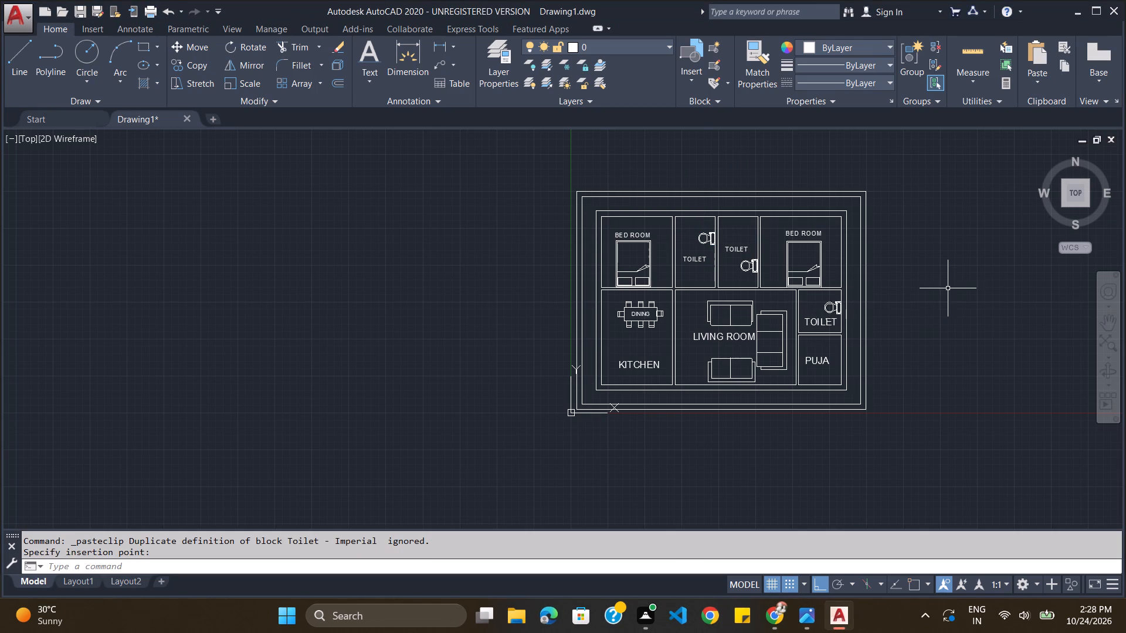
Using Trim's extend option, extend the PUJA room's top and bottom wall lines left to the living-room face of the dividing wall.
key(alt+Tab)
key(alt+Tab)
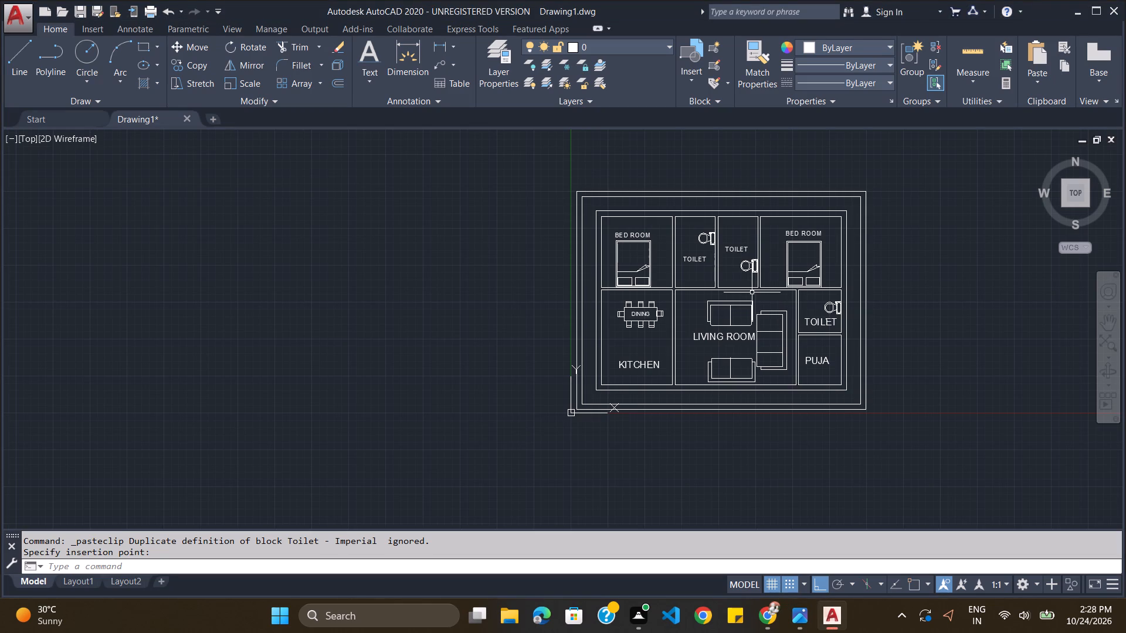
key(alt+Tab)
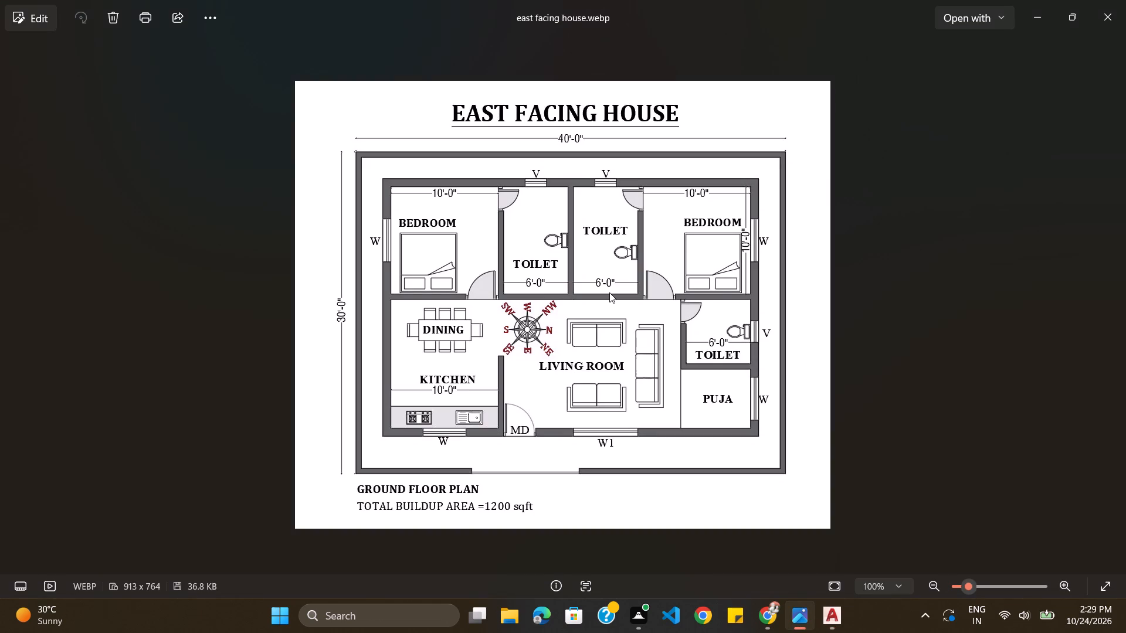
key(alt+Tab)
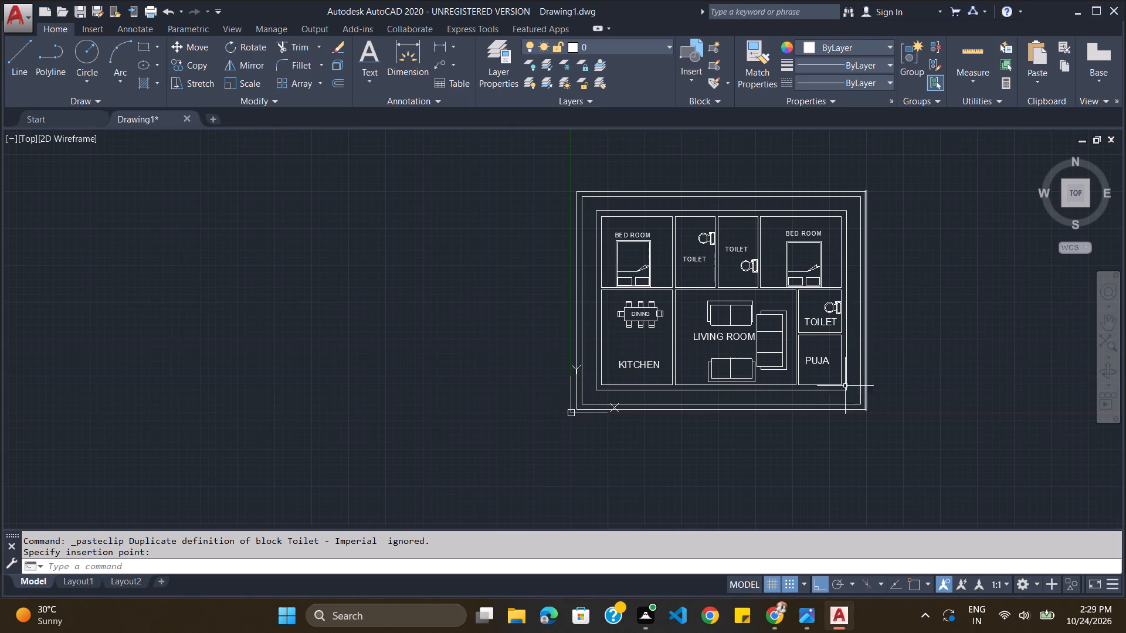
scroll(825, 385, up, 3)
scroll(736, 160, up, 2)
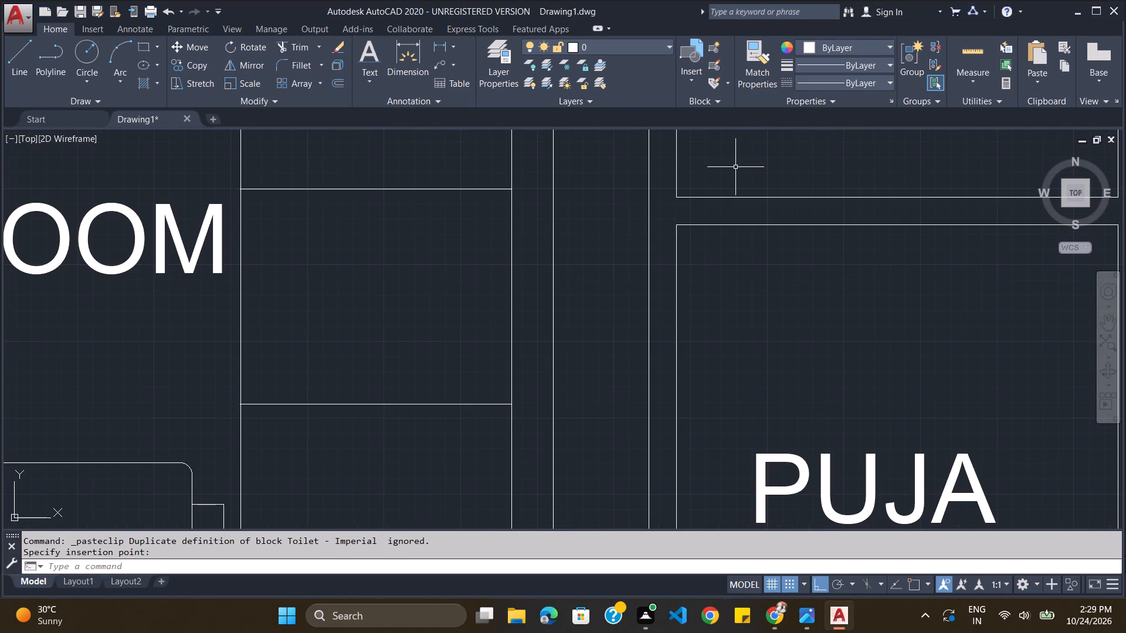
text(TRIM)
key(Return)
key(Return)
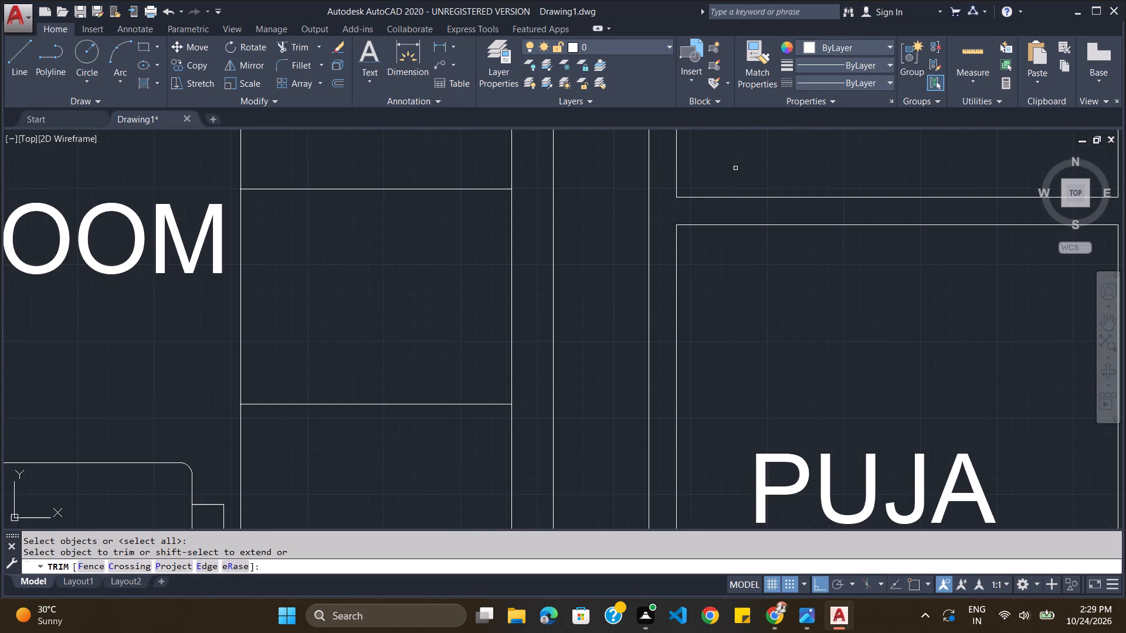
shift+click(723, 224)
click(676, 271)
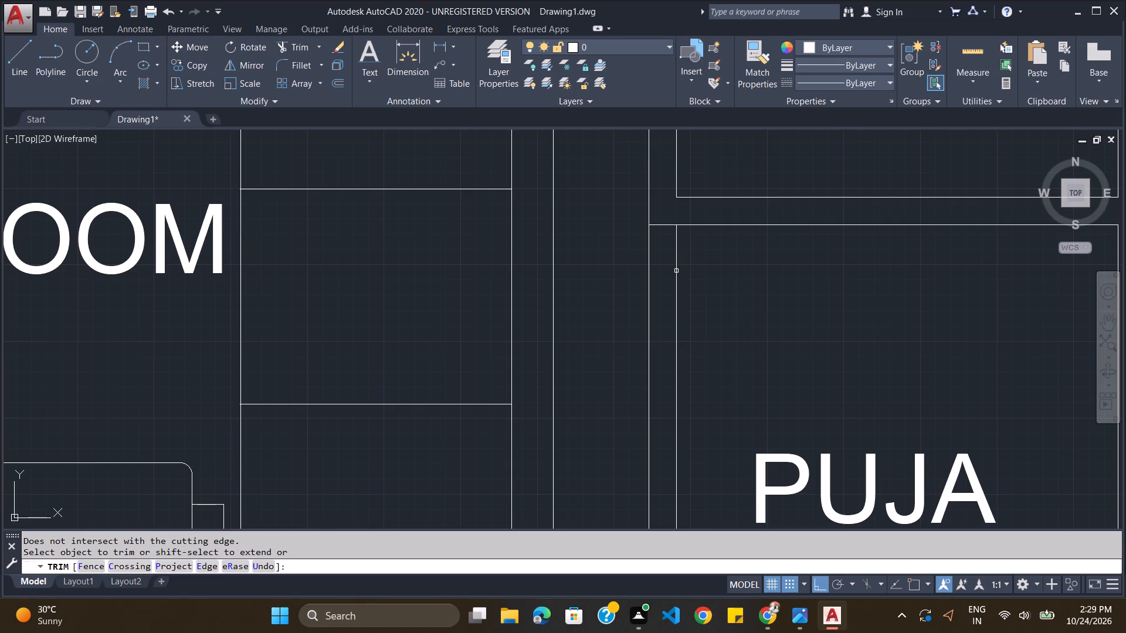
scroll(677, 277, down, 2)
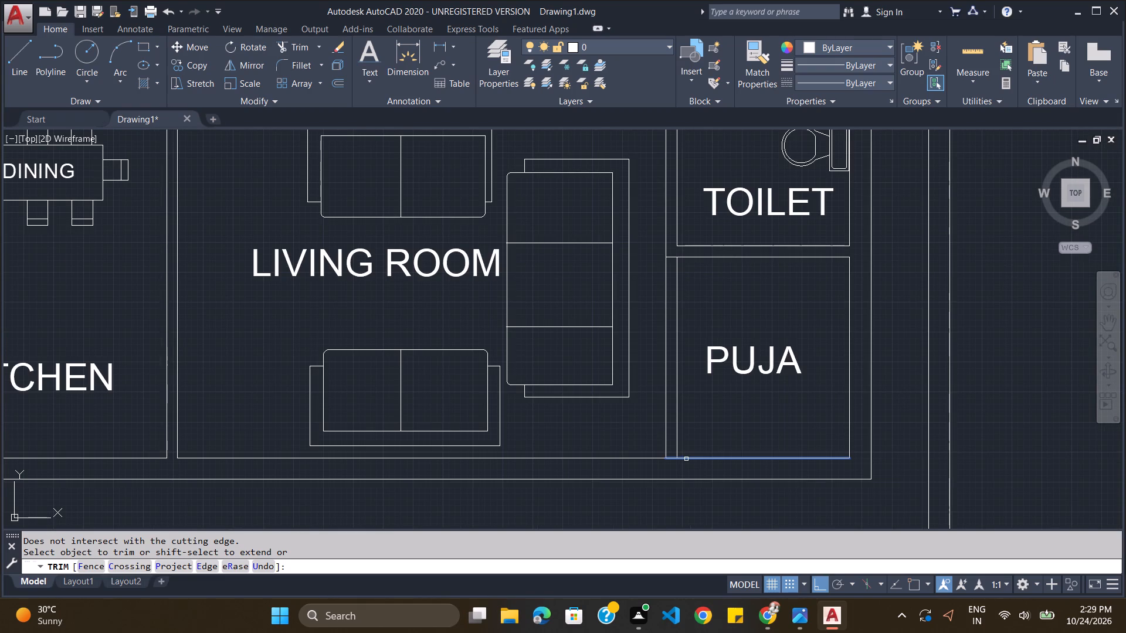
shift+click(686, 459)
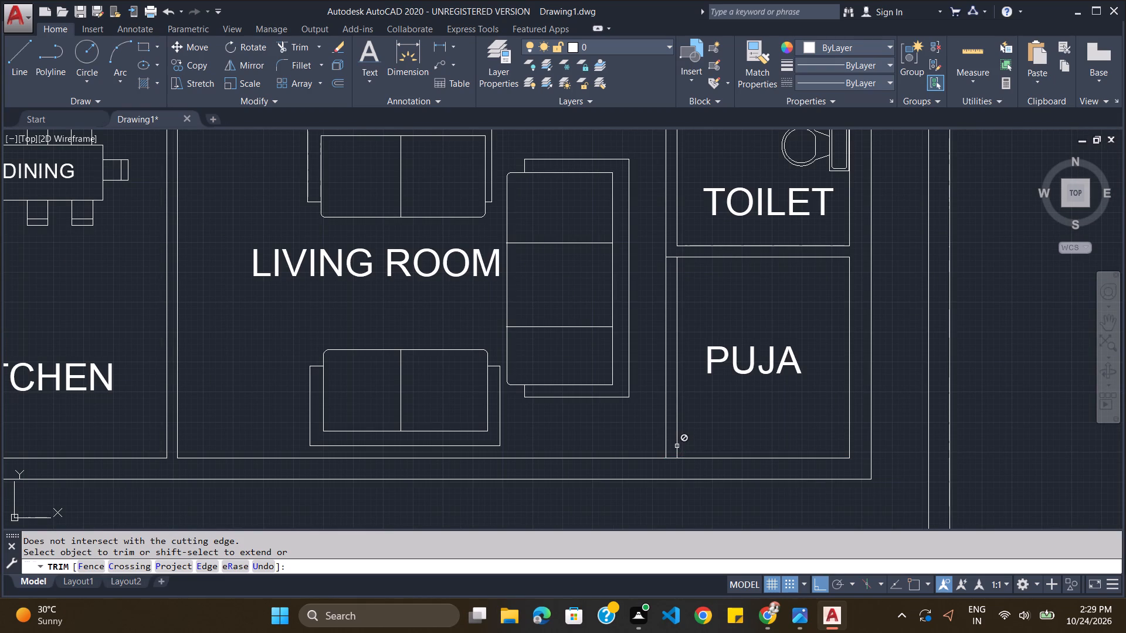
key(Escape)
Delete the inner left wall line of the PUJA room, leaving a single line between it and the living room.
click(677, 446)
key(Delete)
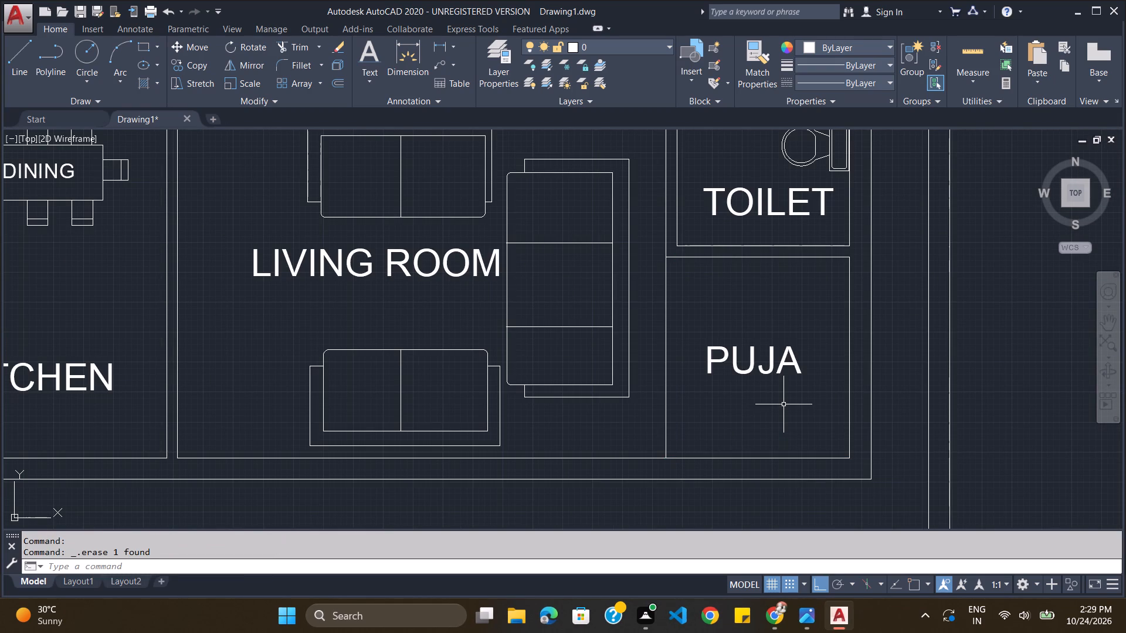
scroll(784, 404, down, 2)
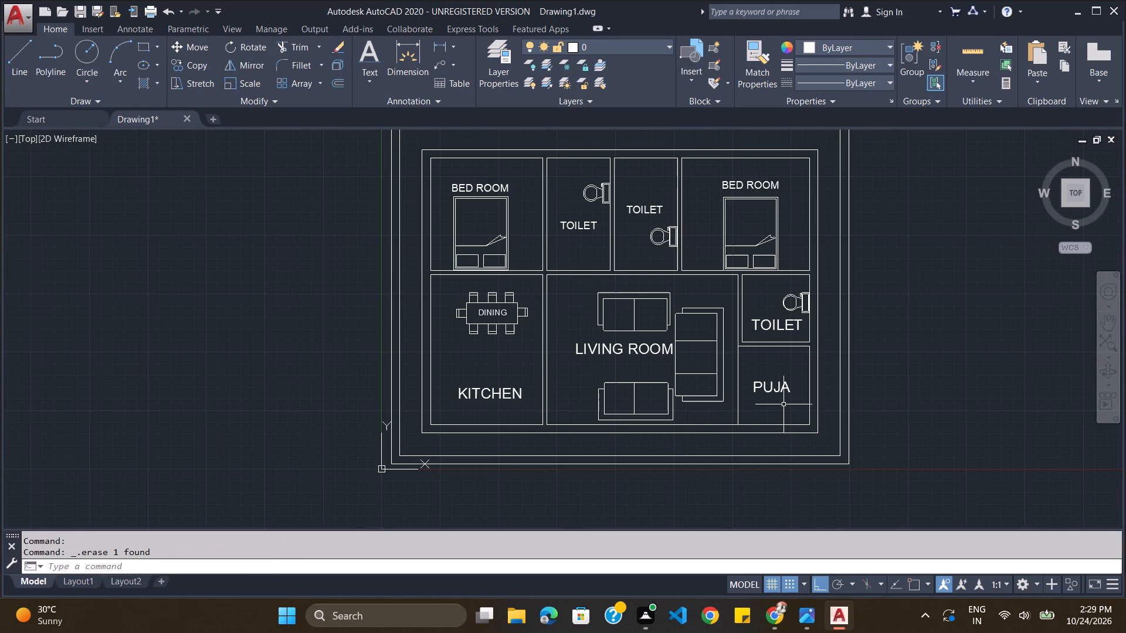
After checking the windows in the reference plan, draw a 9" horizontal line in the empty area left of the plan.
key(alt+Tab)
key(alt+Tab)
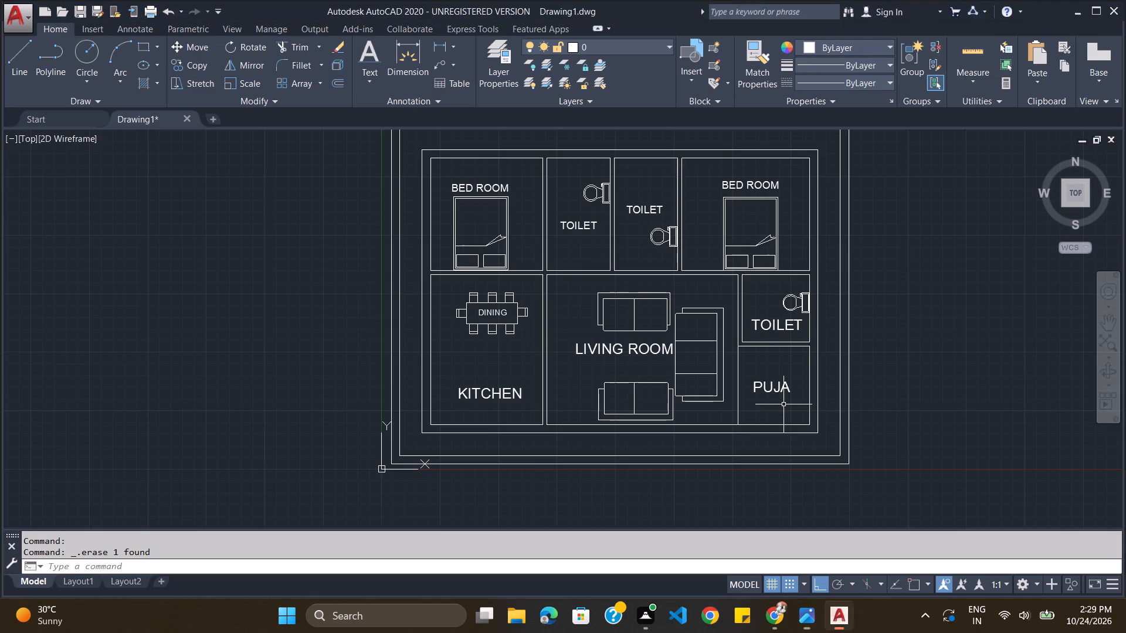
key(alt+Tab)
key(alt+Tab)
key(alt+Tab)
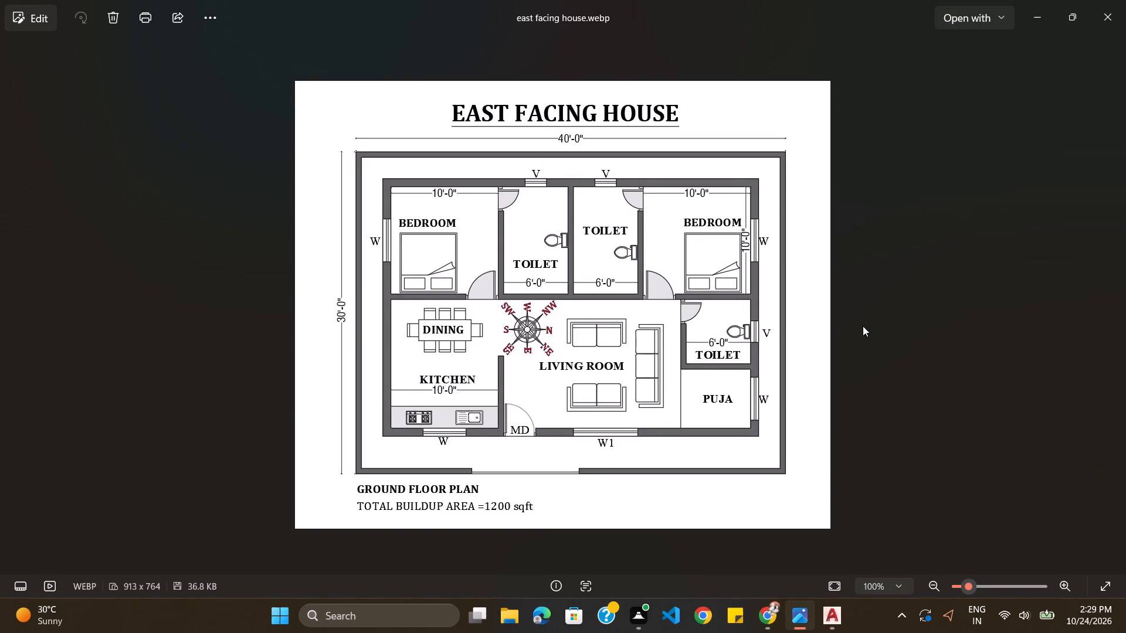
key(alt+Tab)
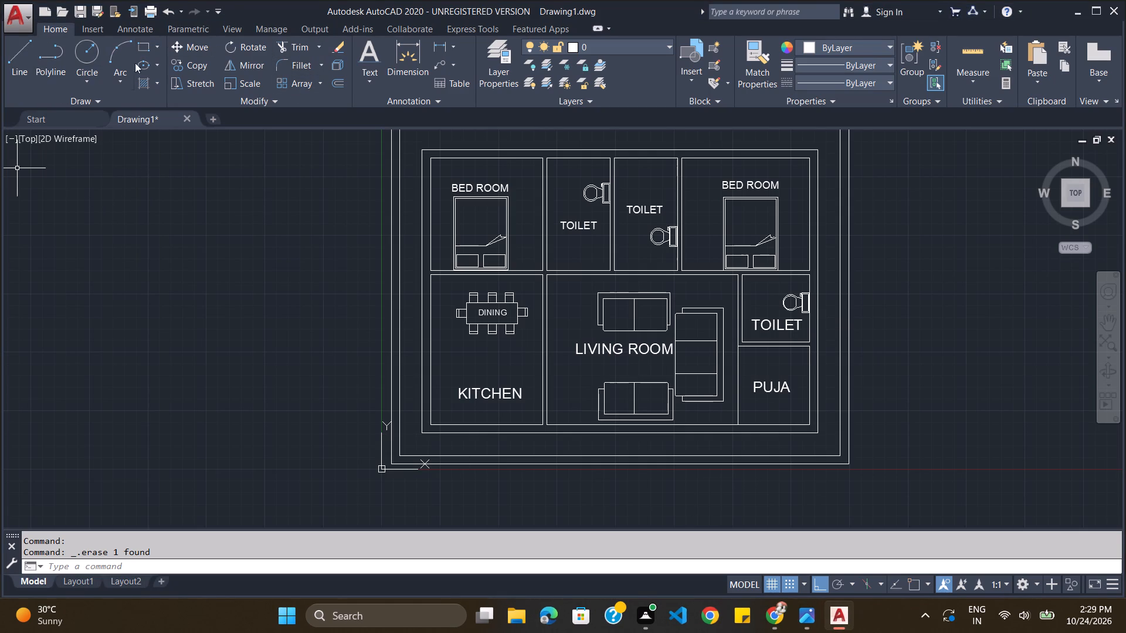
click(30, 59)
click(250, 245)
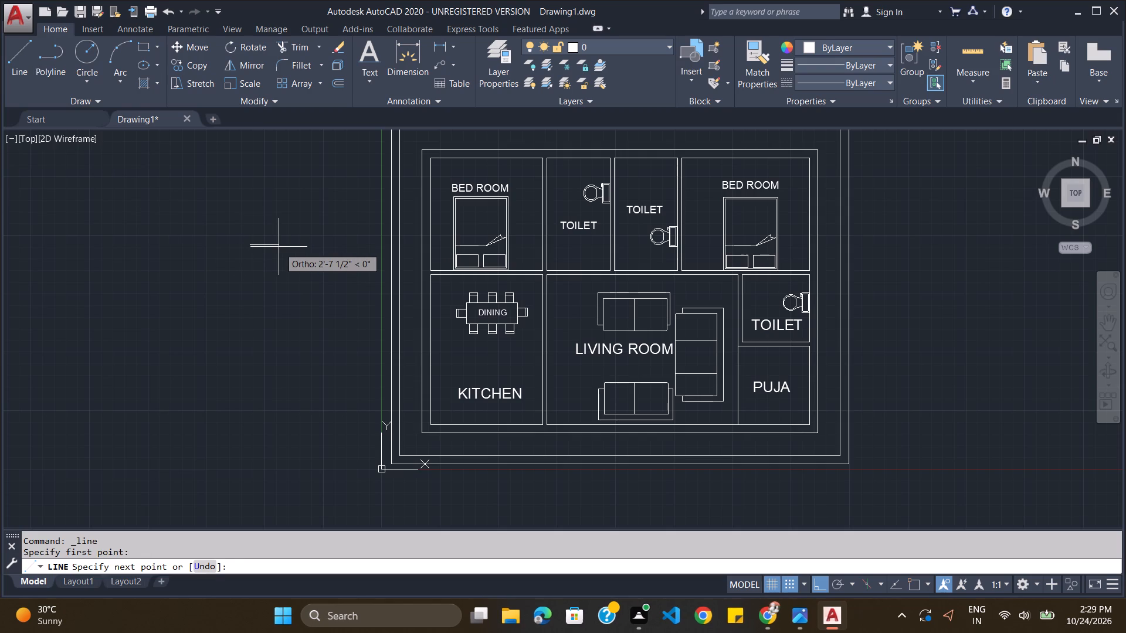
text(9")
key(Return)
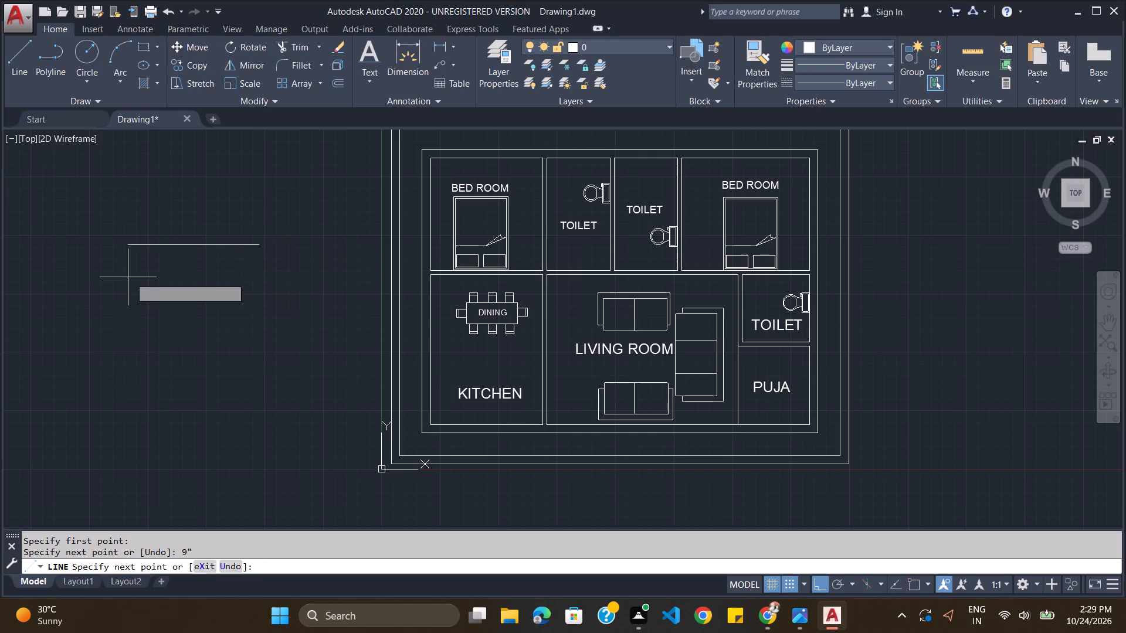
key(Escape)
scroll(222, 247, up, 2)
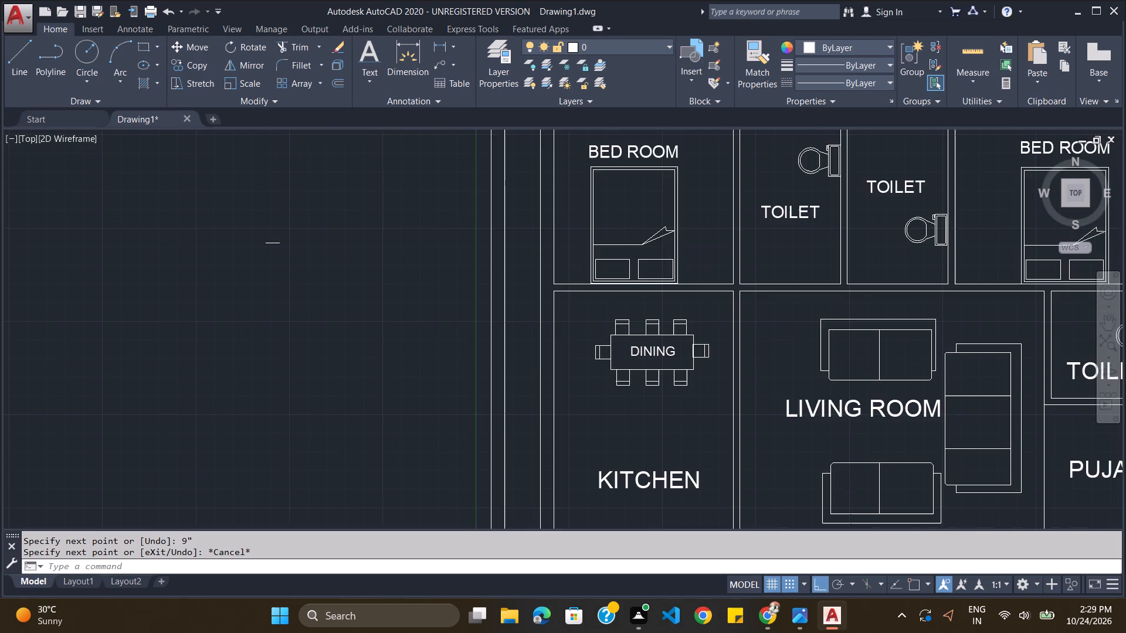
scroll(225, 235, down, 1)
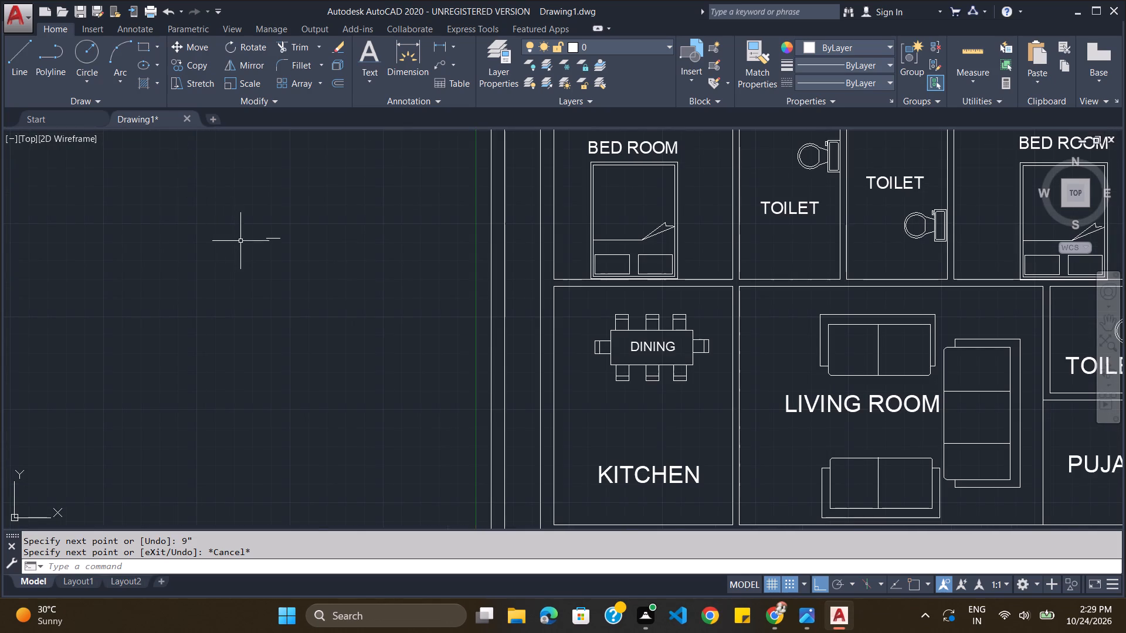
scroll(240, 241, up, 1)
Turn on object snap and draw a 4' vertical line straight down from the midpoint of the 9" line.
click(11, 56)
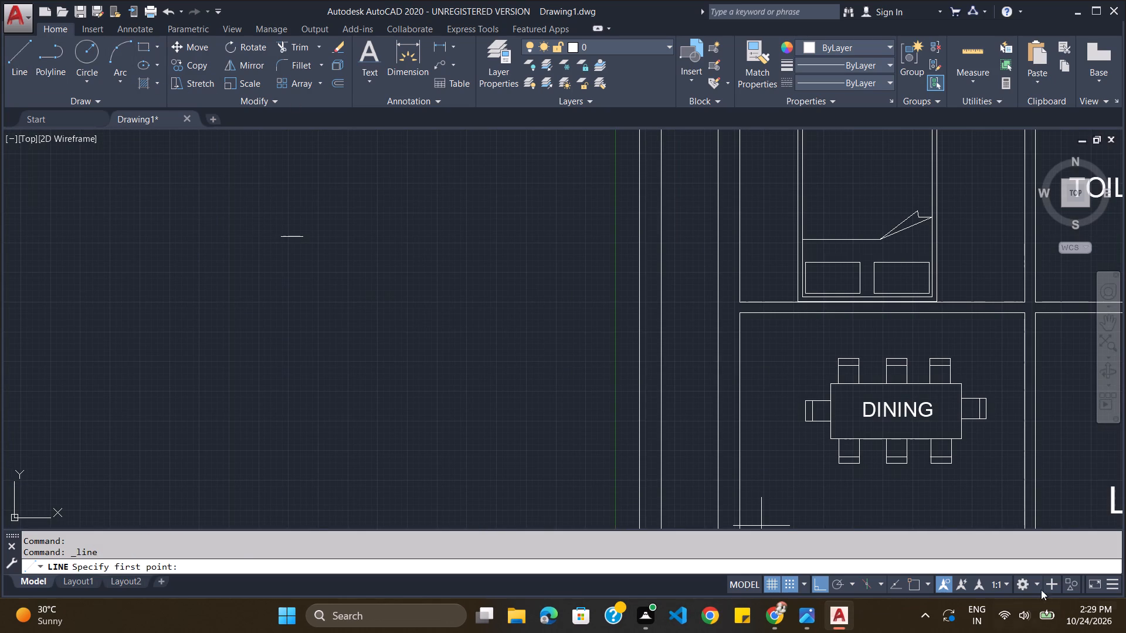
click(911, 582)
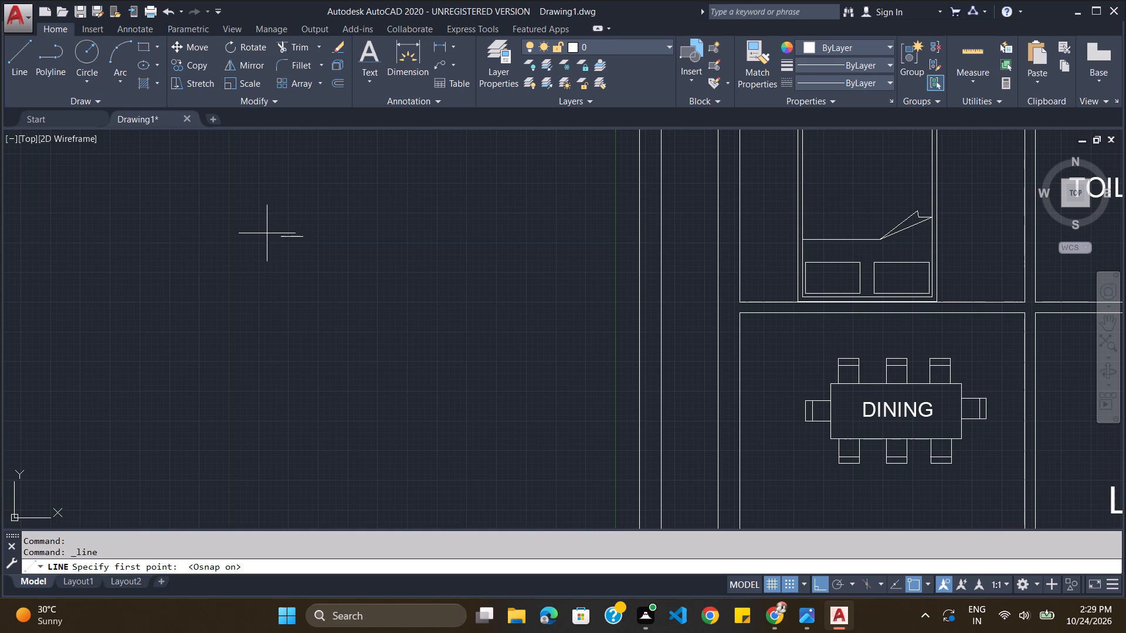
click(289, 238)
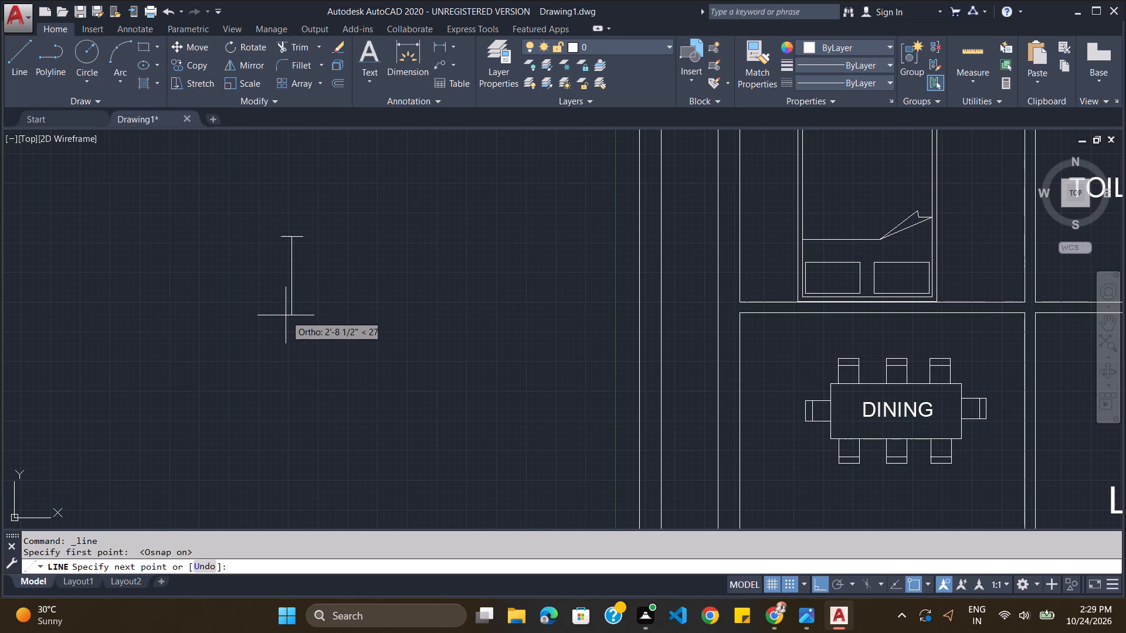
text(4')
key(Return)
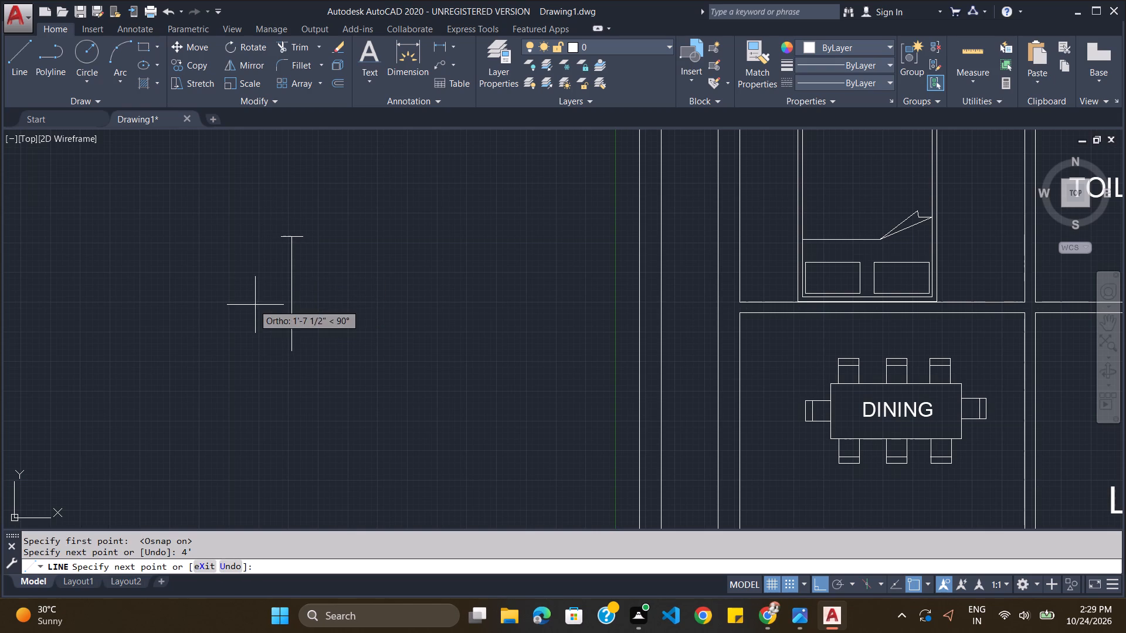
scroll(281, 319, down, 2)
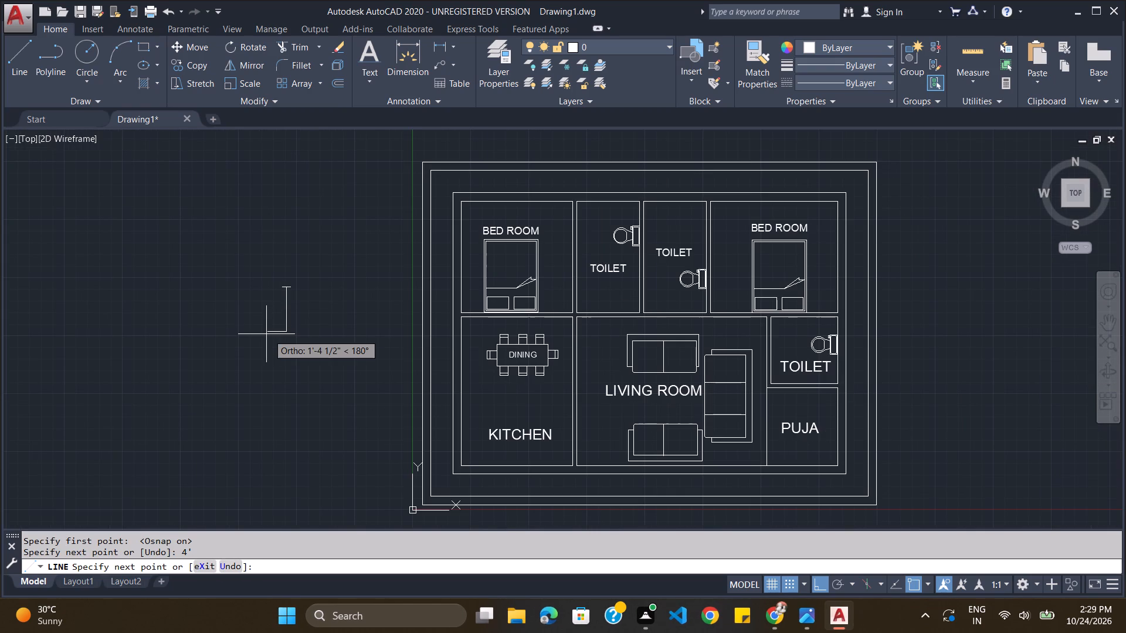
scroll(273, 285, up, 3)
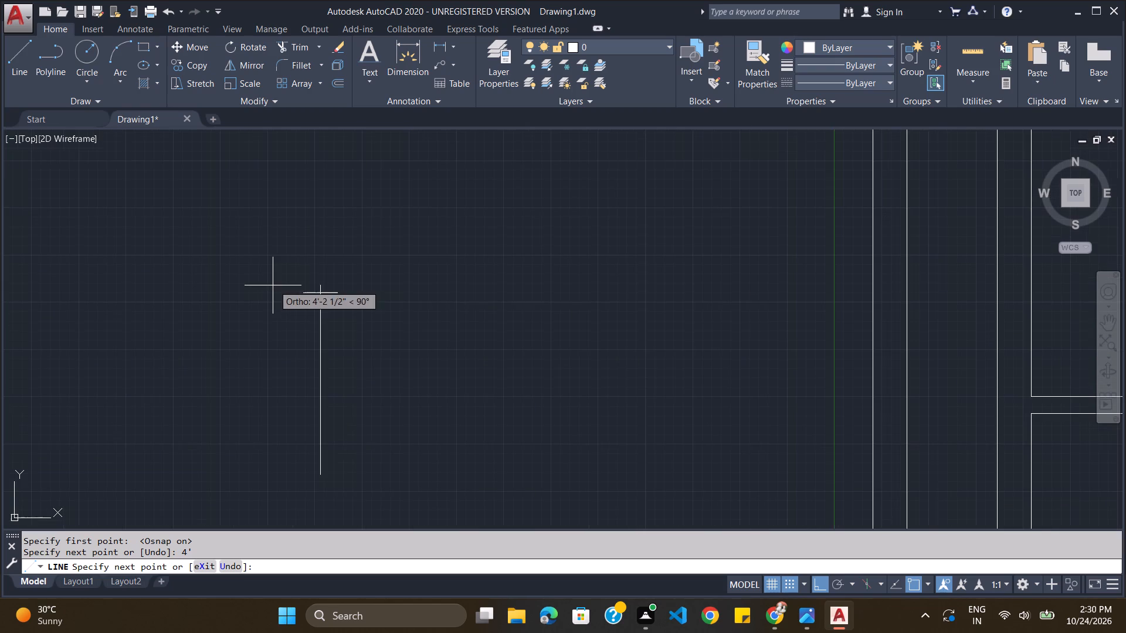
scroll(273, 292, down, 2)
scroll(273, 299, up, 2)
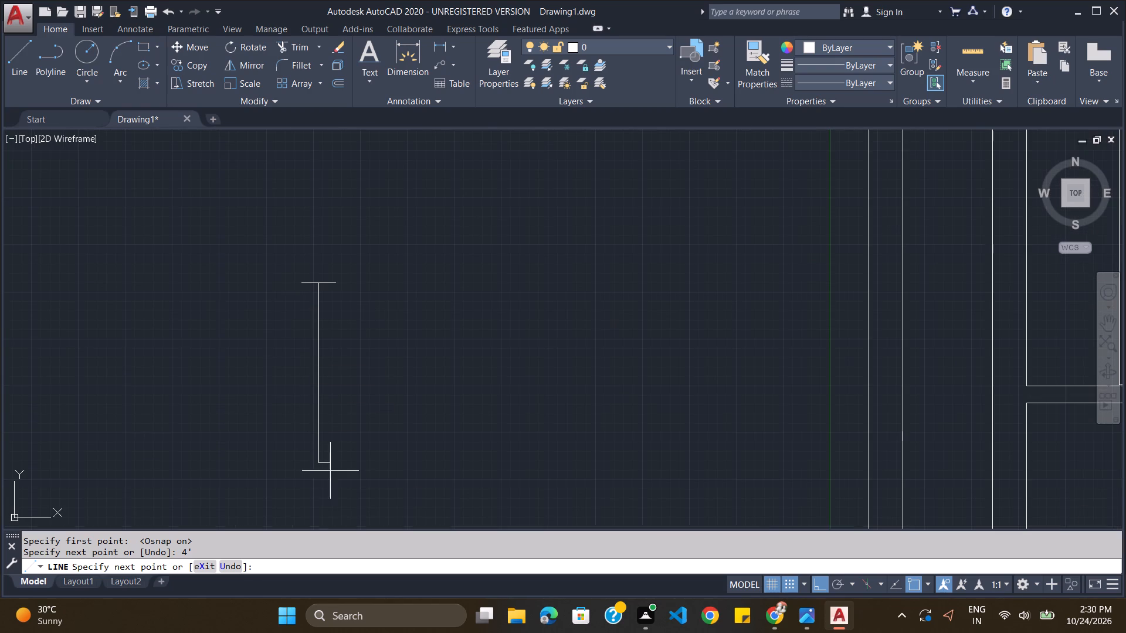
key(Escape)
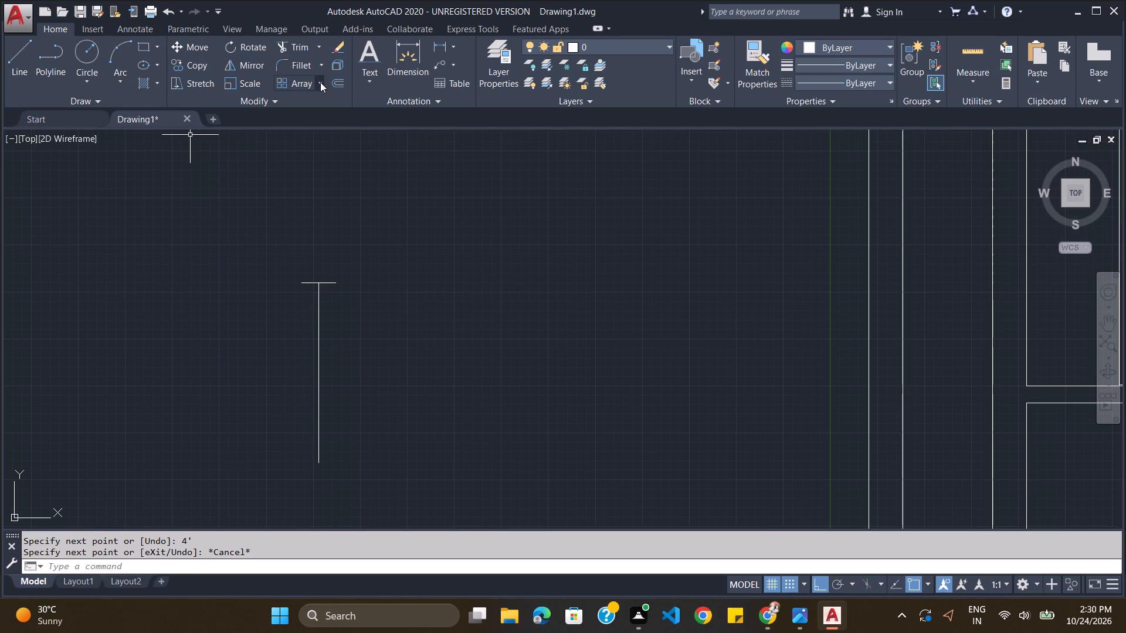
Offset the 9" line 4' downward to form the window symbol's opposite end.
click(338, 84)
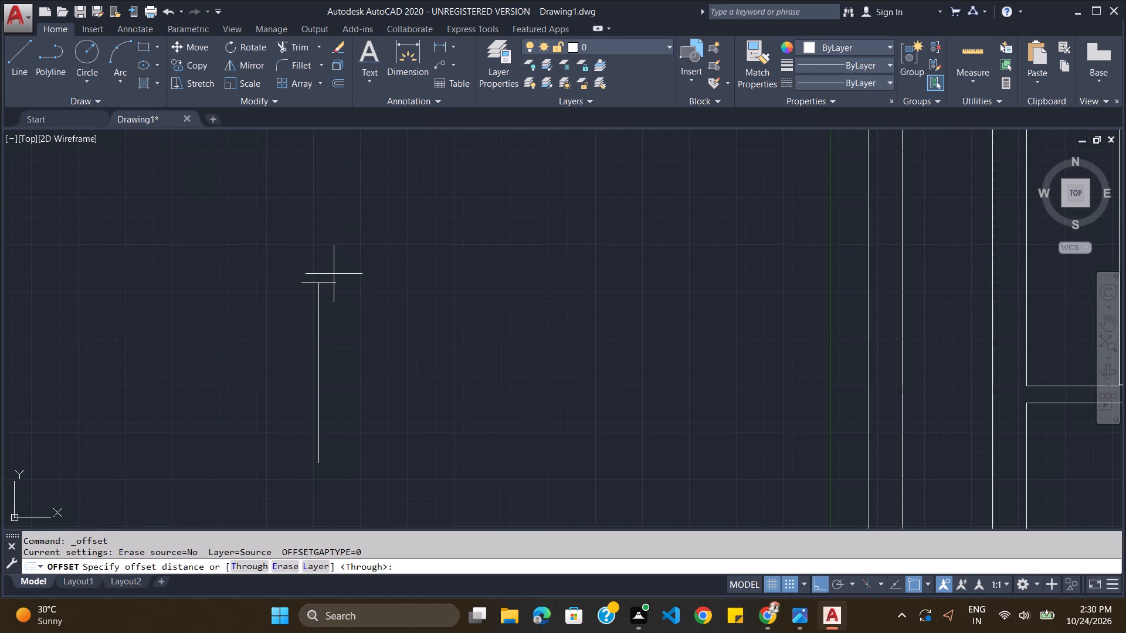
text(4')
key(Return)
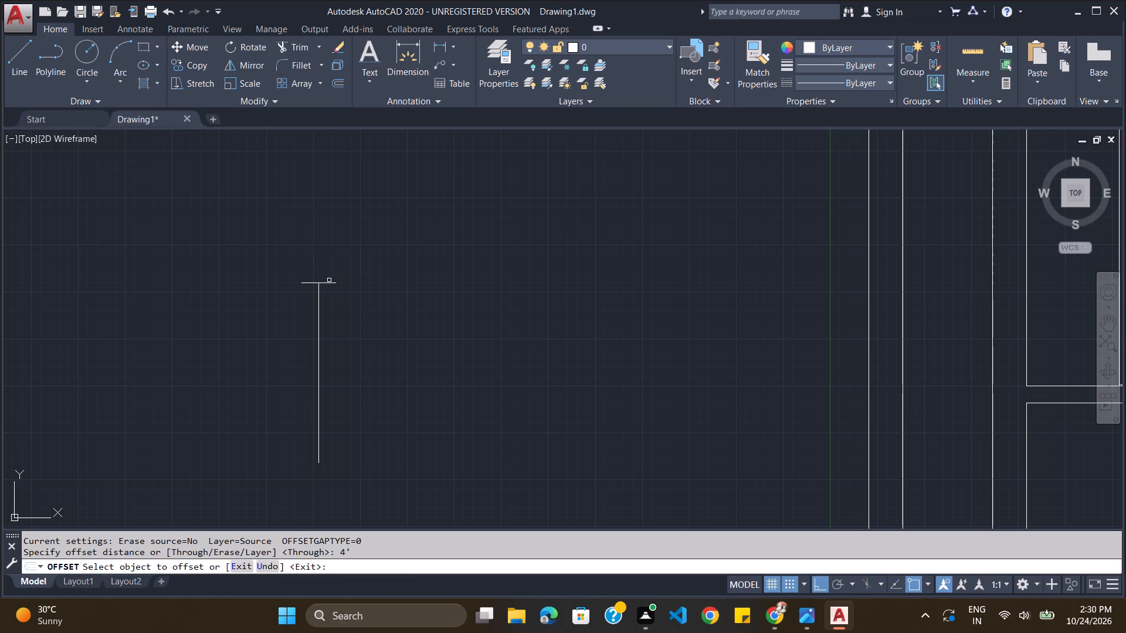
click(331, 281)
click(339, 435)
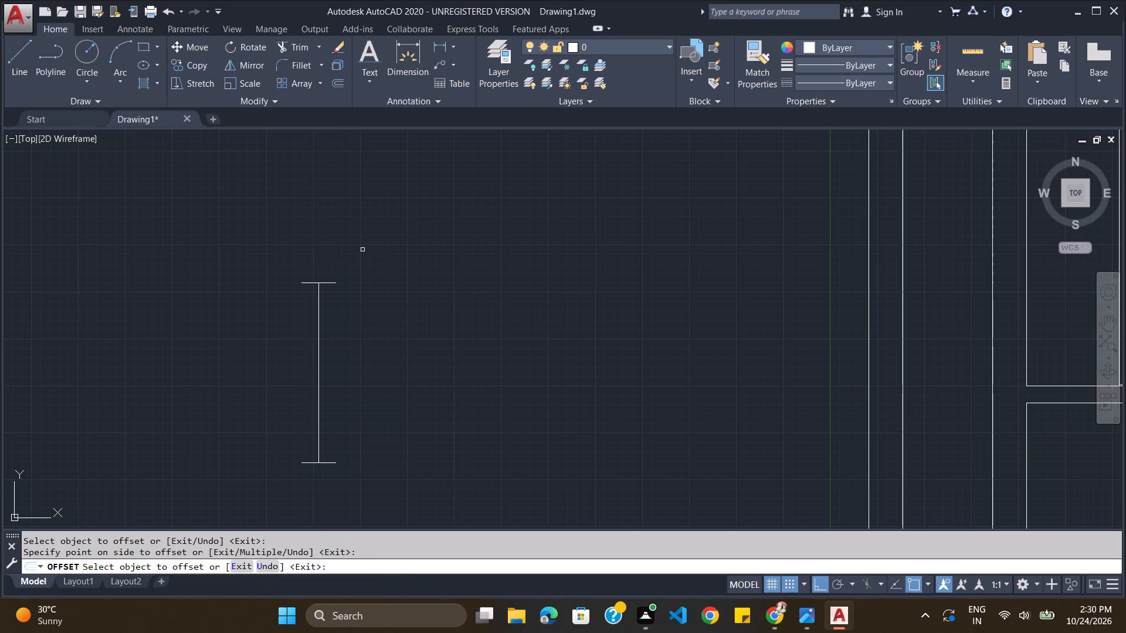
key(Escape)
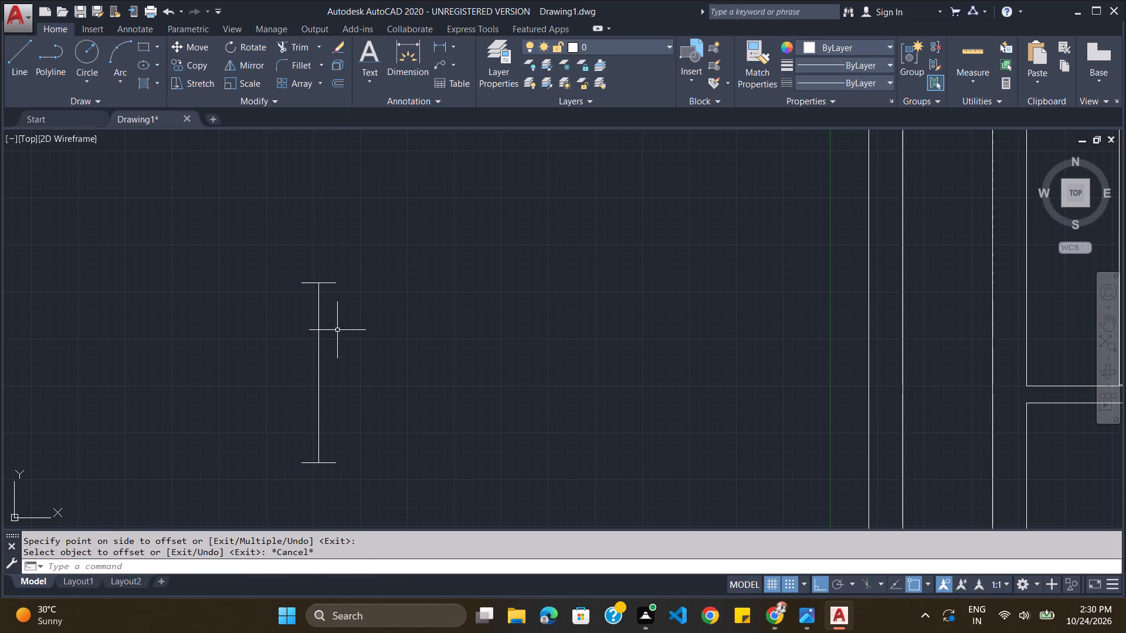
Offset the window symbol's vertical centre line 2" to each side.
click(319, 335)
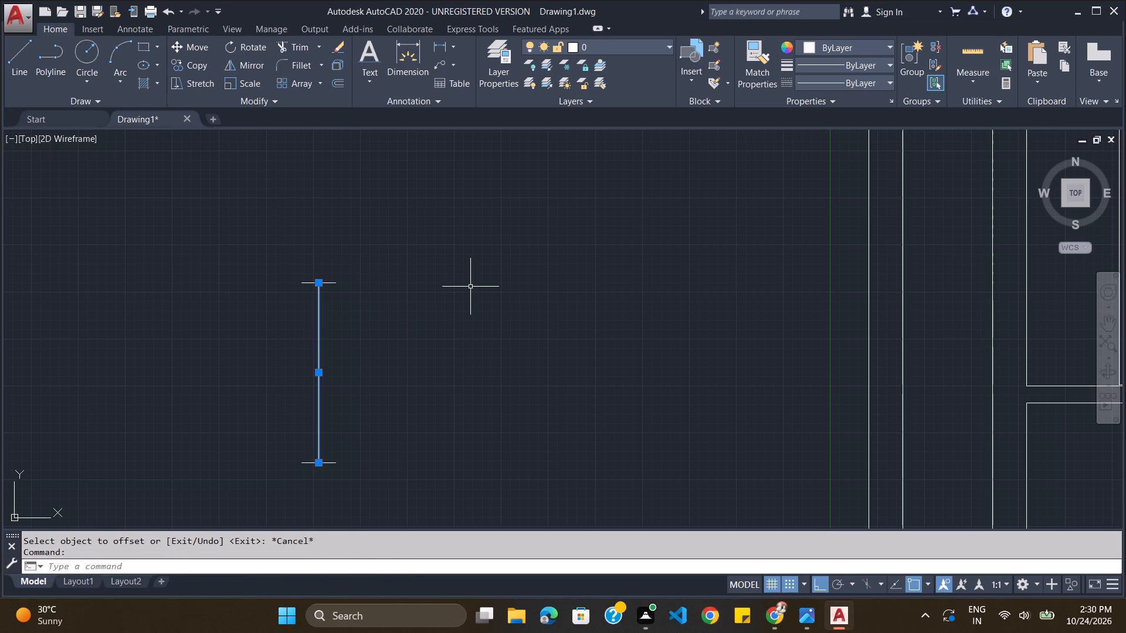
key(o)
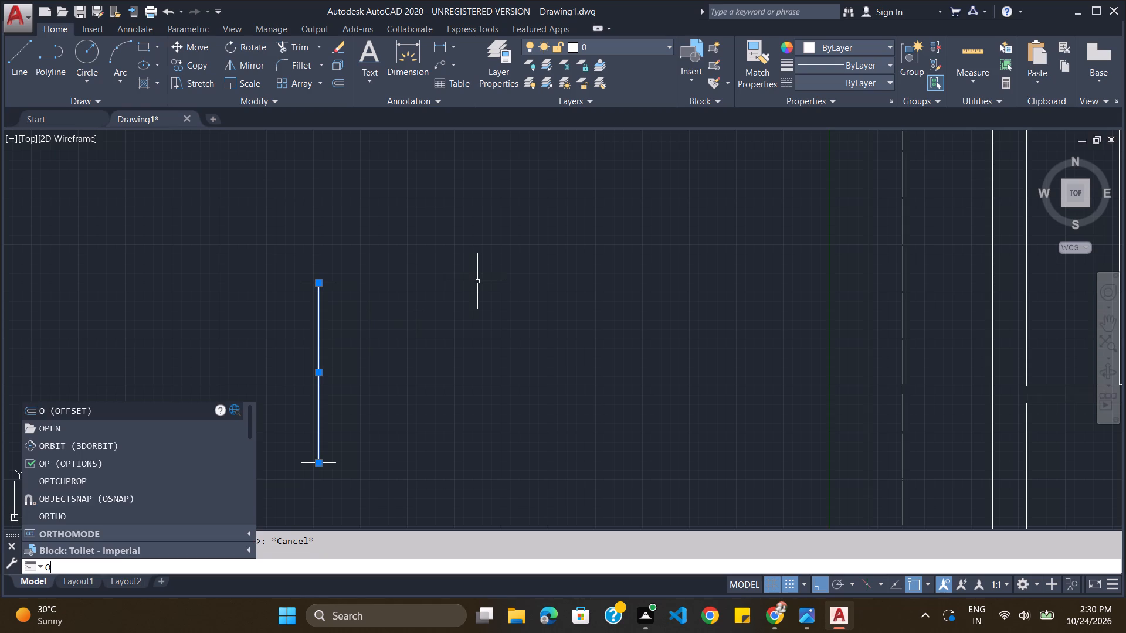
key(Return)
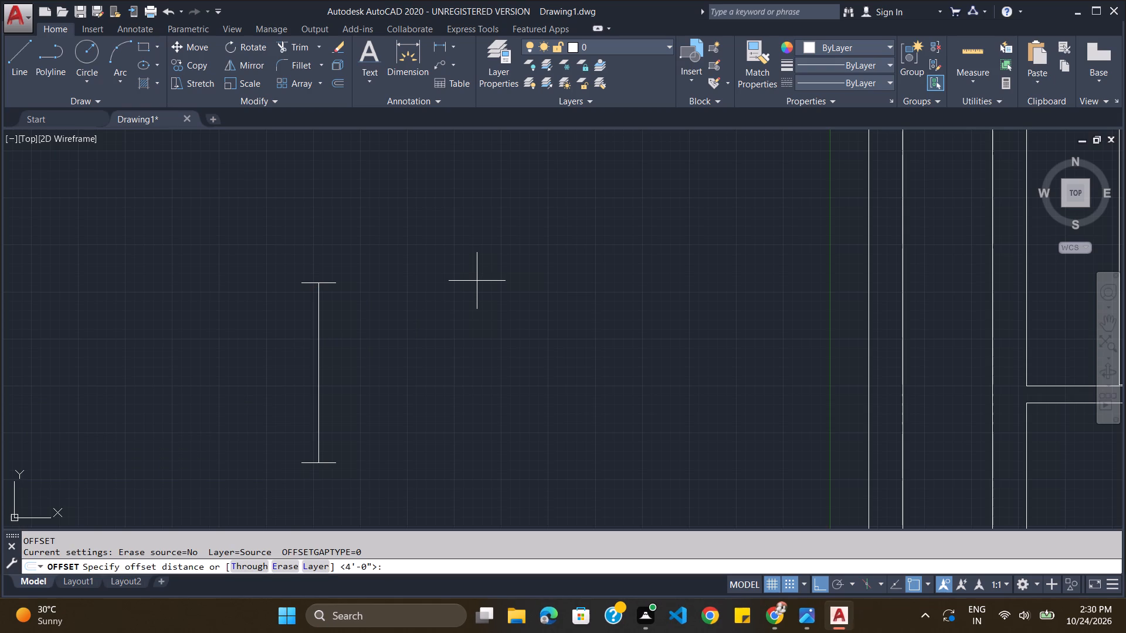
key(2)
key(shift+quotedbl)
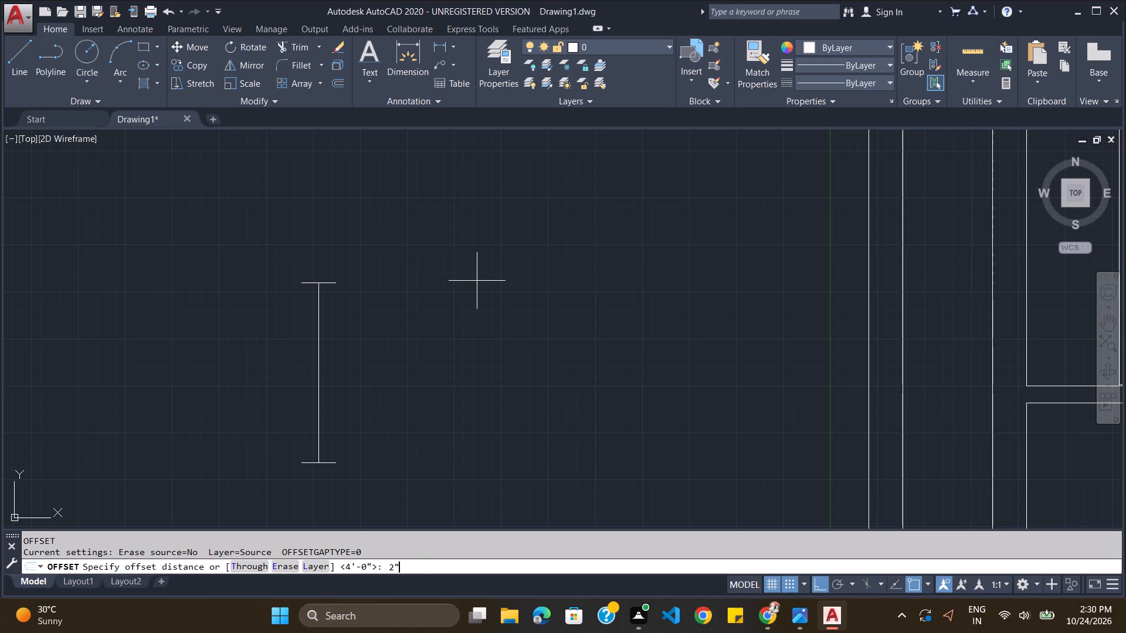
key(Return)
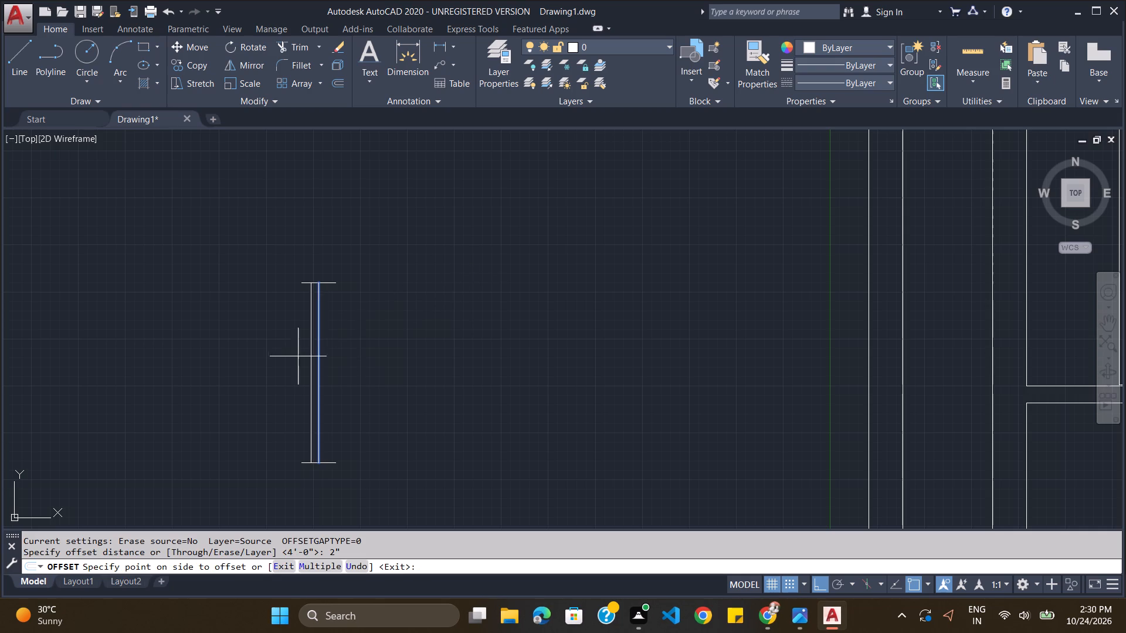
click(401, 356)
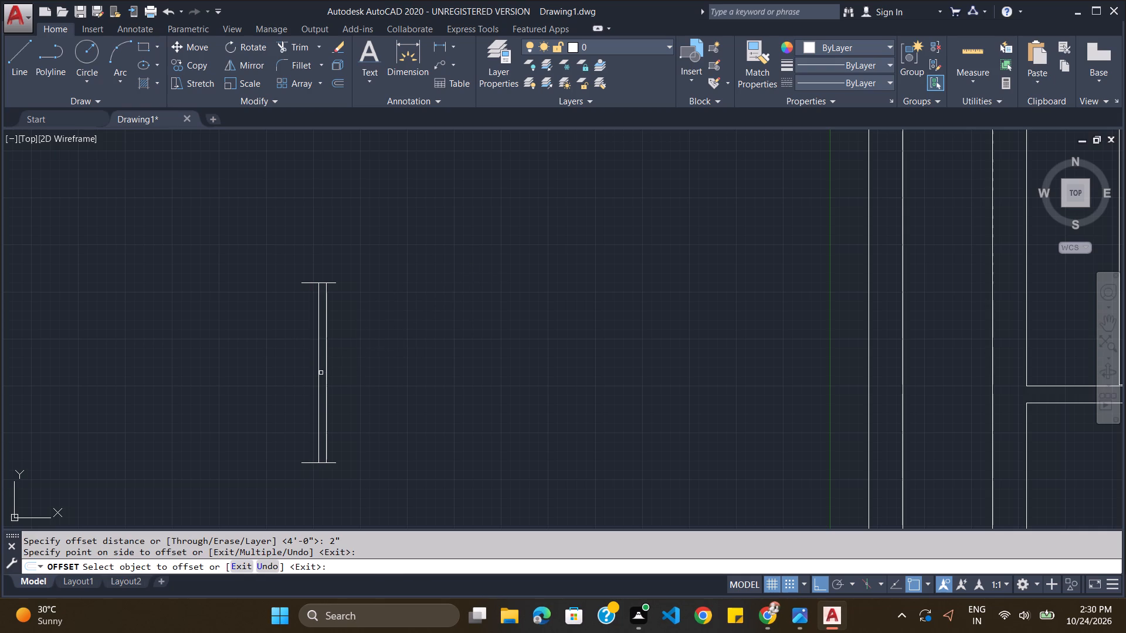
click(317, 373)
click(310, 373)
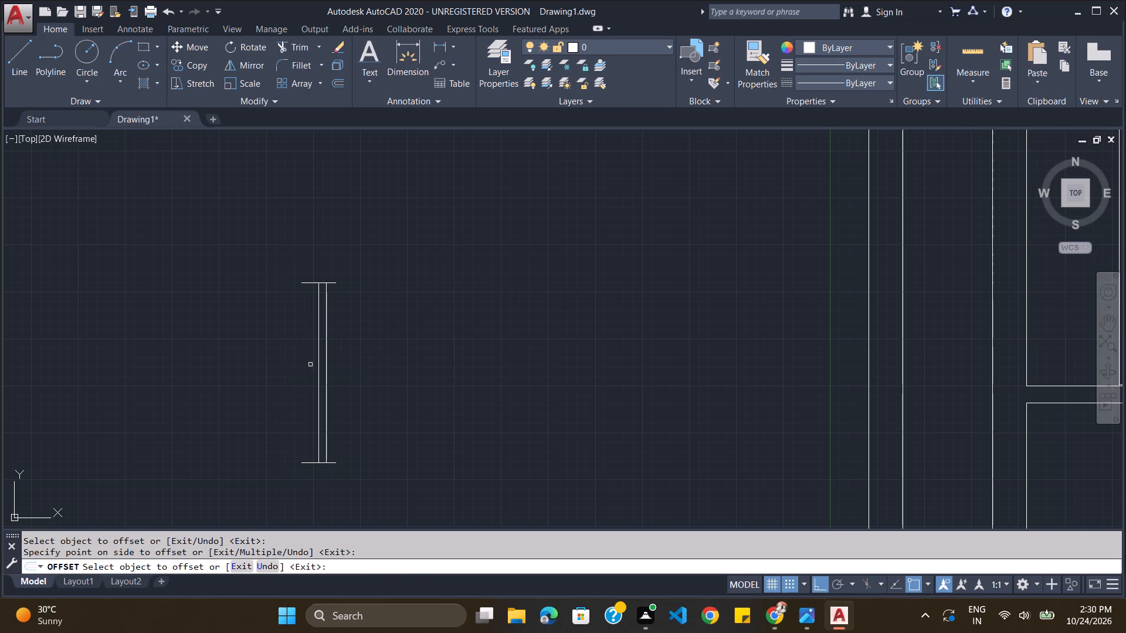
click(318, 369)
click(310, 373)
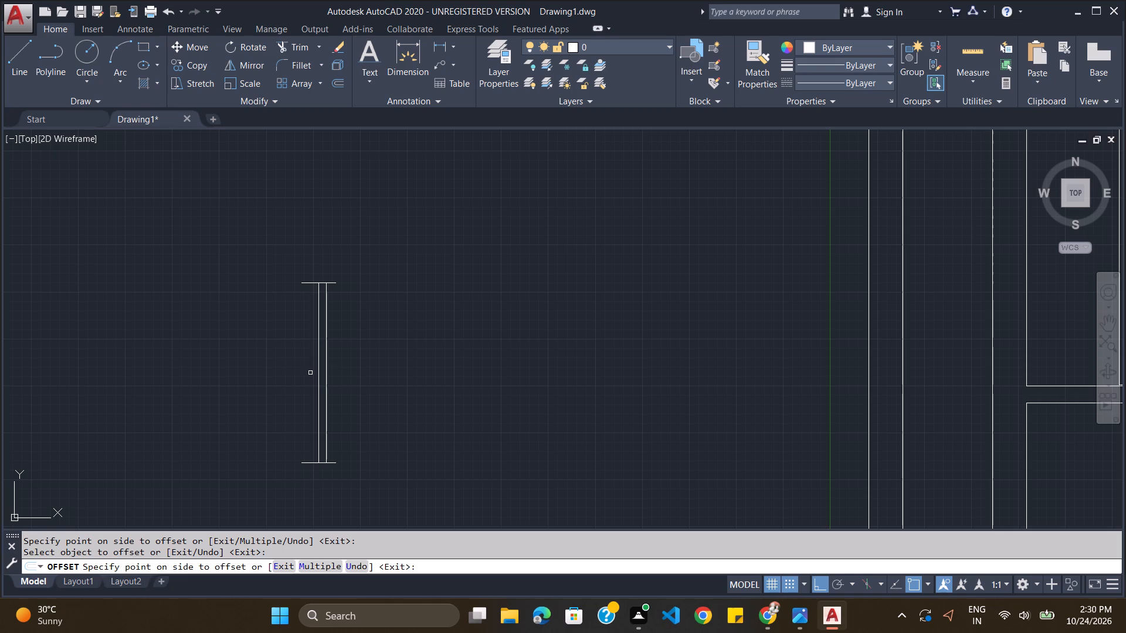
click(316, 373)
click(319, 373)
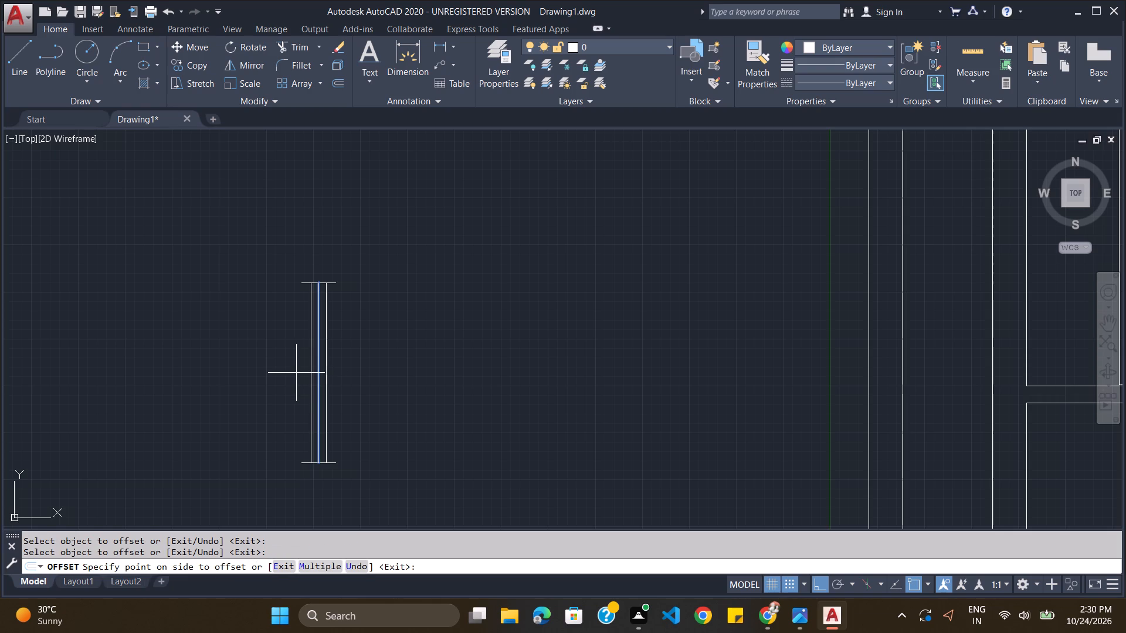
click(296, 373)
drag(357, 236, 256, 368)
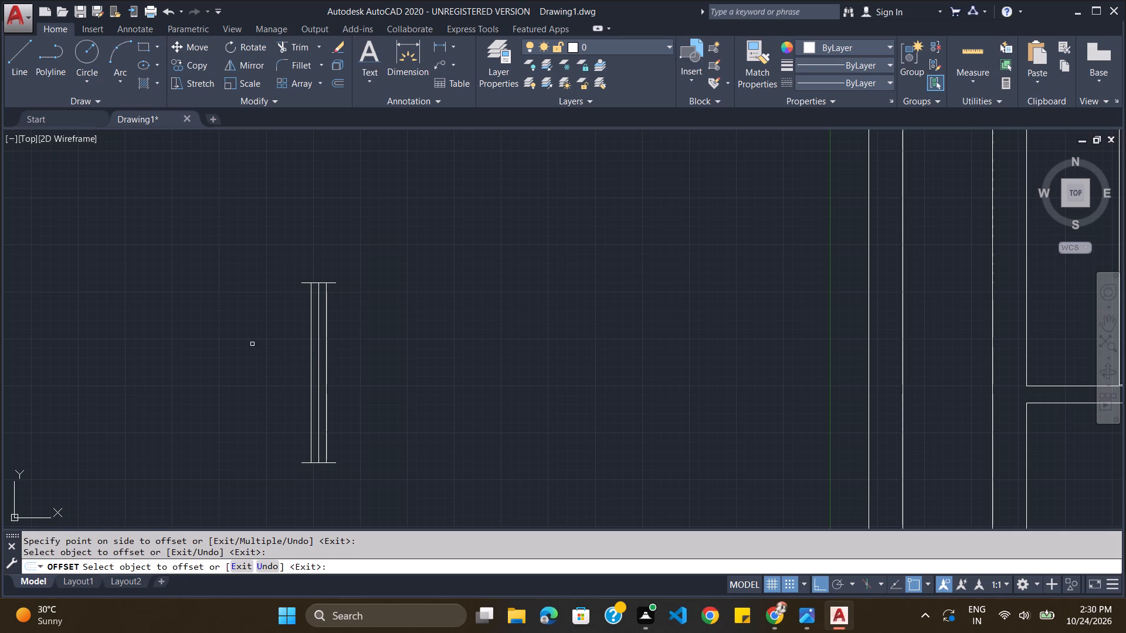
drag(256, 368, 259, 377)
key(Escape)
Delete the window symbol's vertical centre line, keeping the two outer lines.
drag(311, 241, 235, 247)
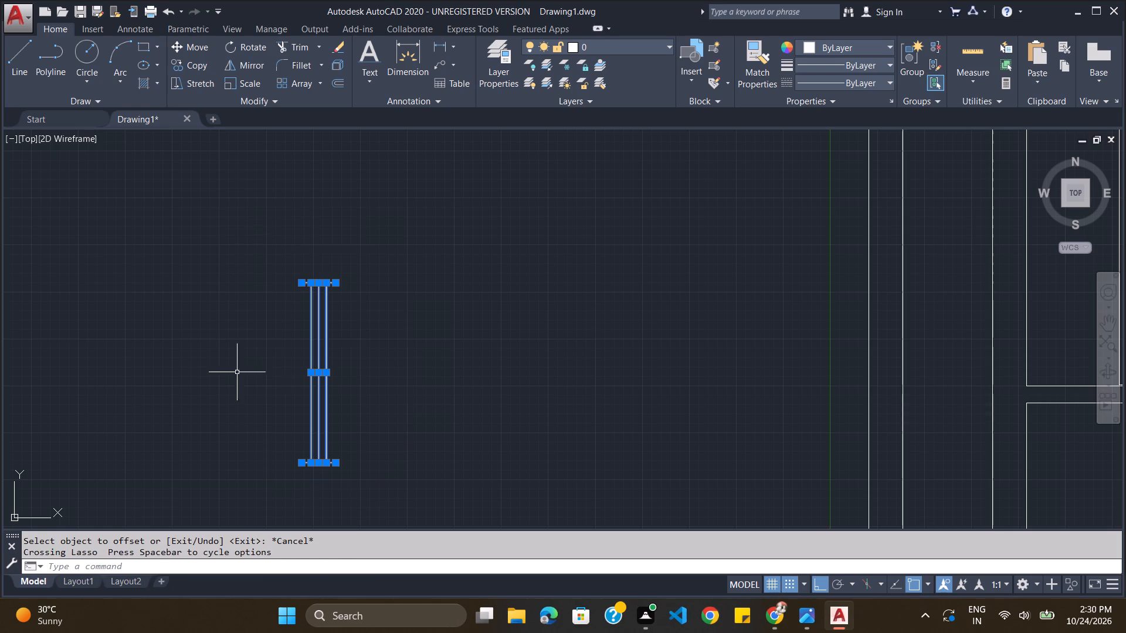
key(Escape)
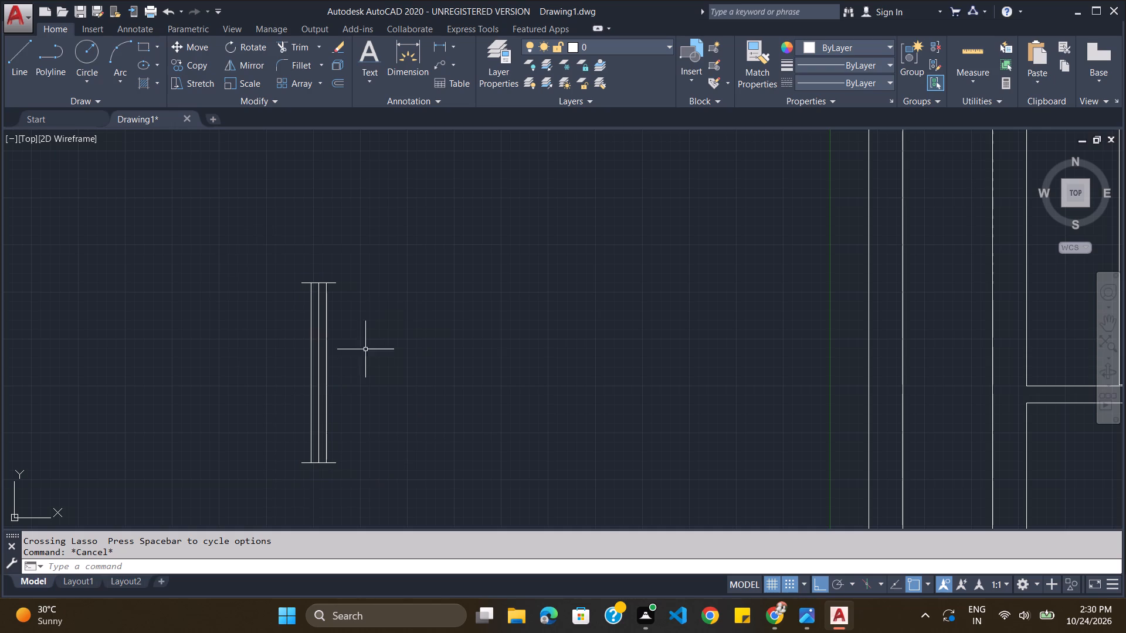
click(318, 377)
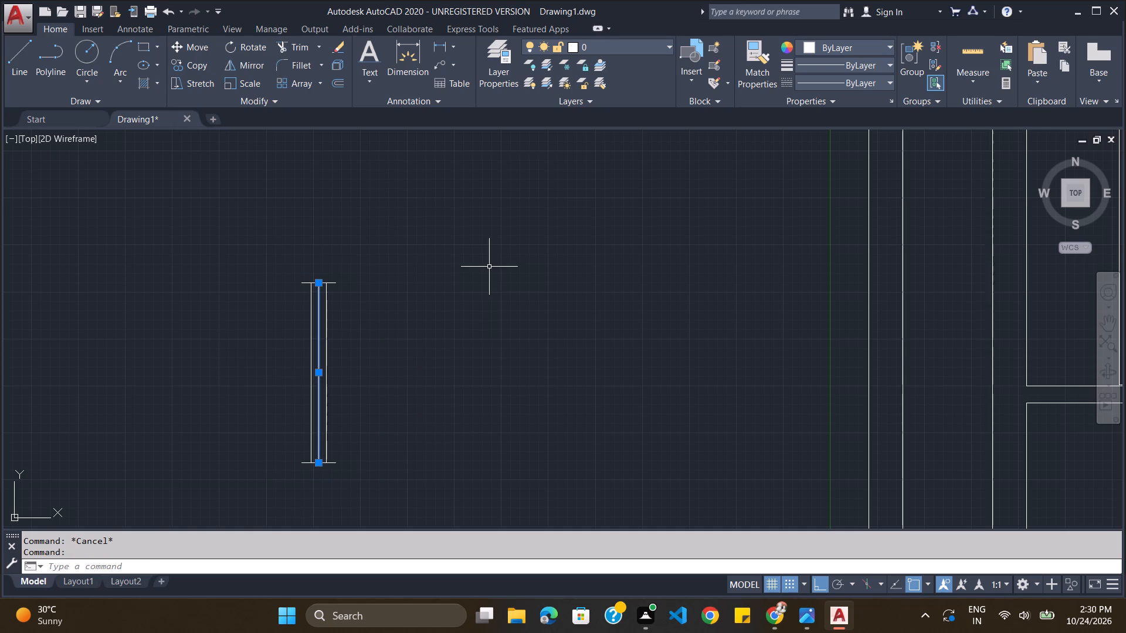
key(Delete)
Copy the window symbol and, with object snap off, paste it into the right-hand outer wall beside the PUJA room, matching the reference image.
drag(367, 232, 355, 145)
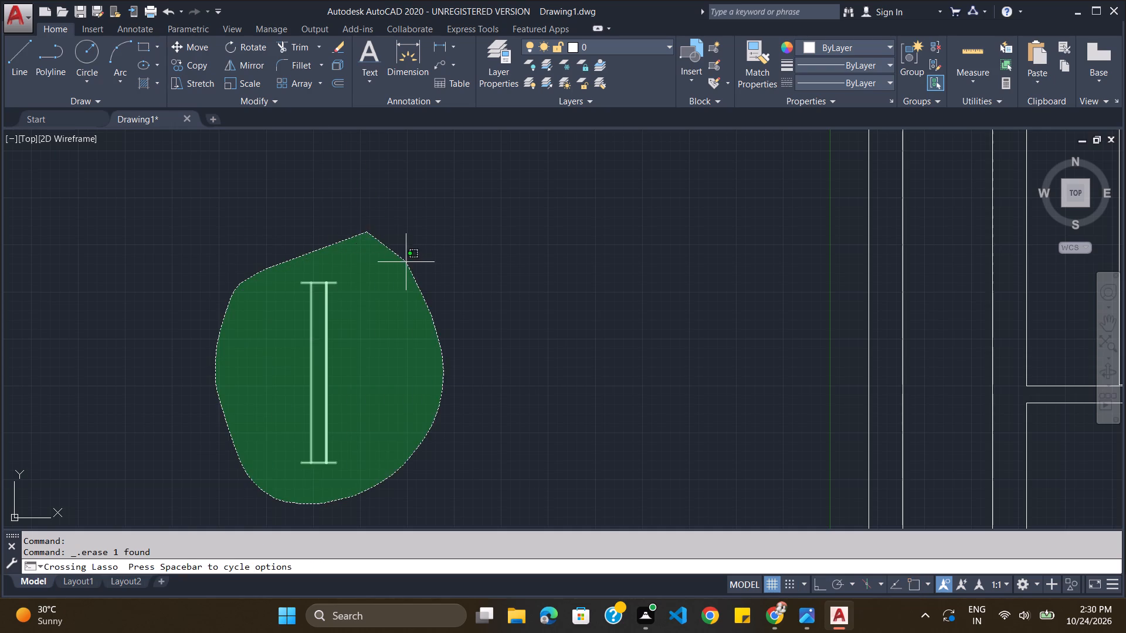
drag(355, 145, 303, 133)
key(ctrl+c)
scroll(357, 251, down, 6)
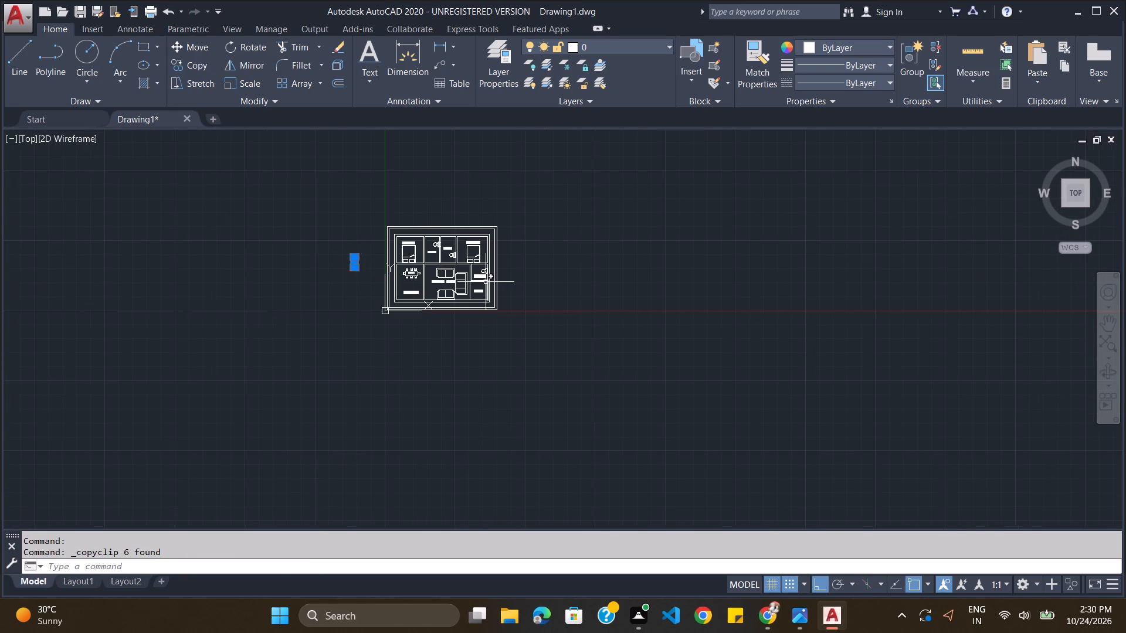
scroll(497, 281, up, 5)
key(ctrl+v)
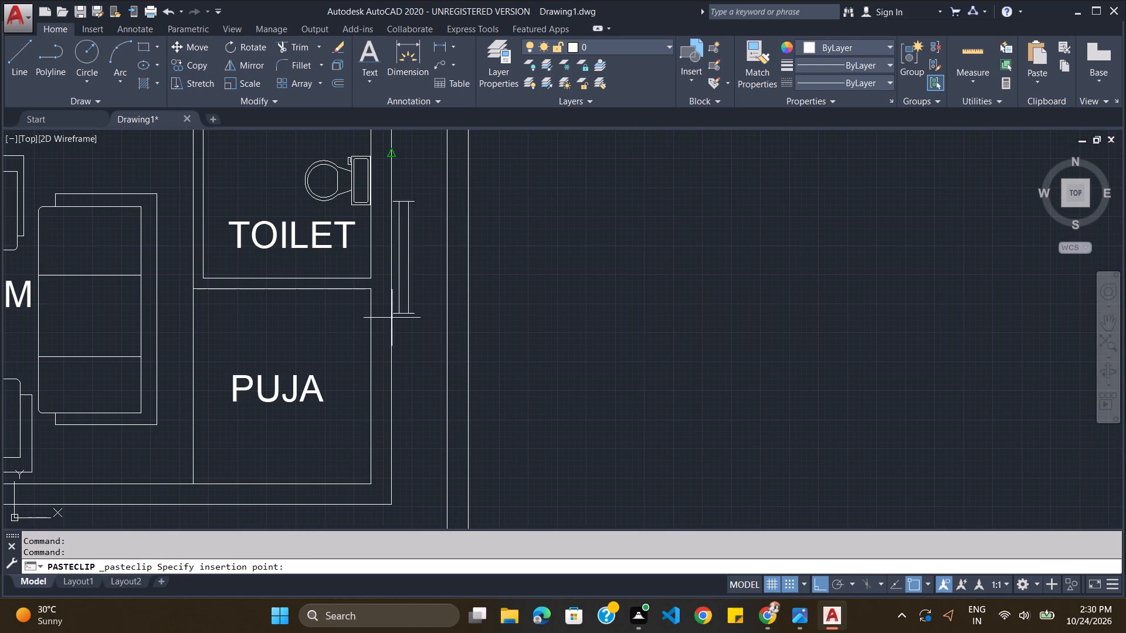
key(alt+Tab)
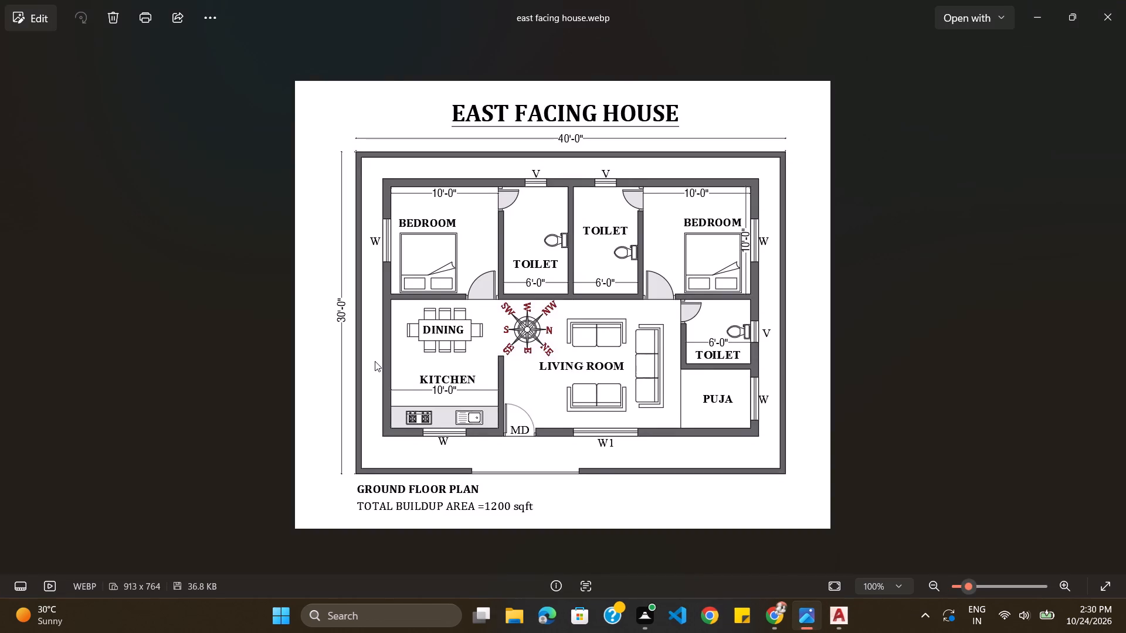
key(alt+Tab)
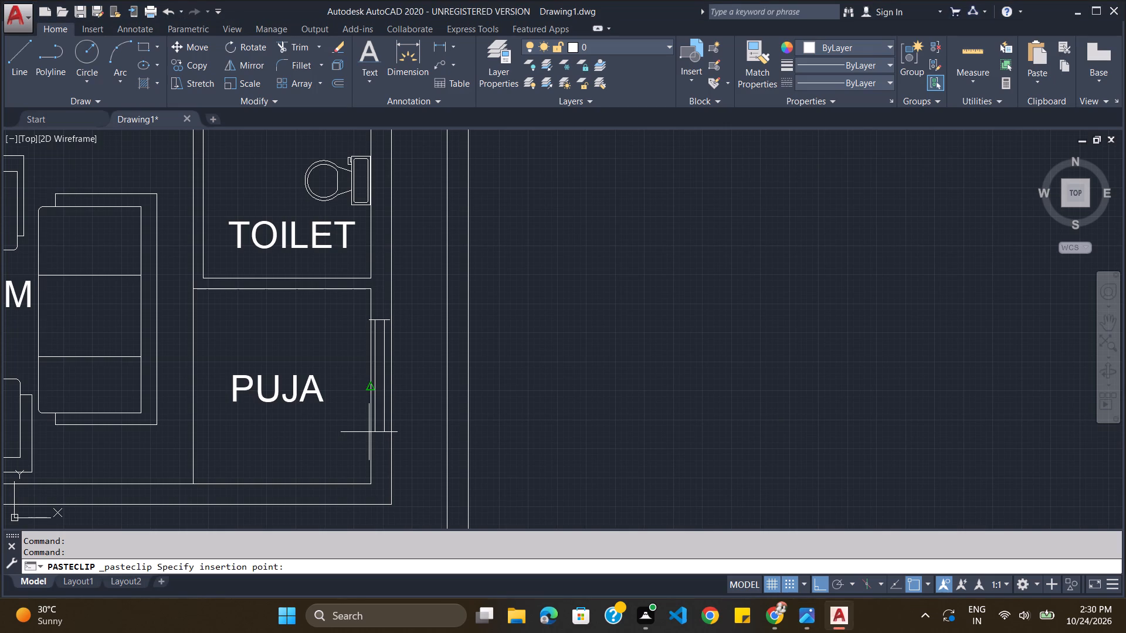
click(912, 584)
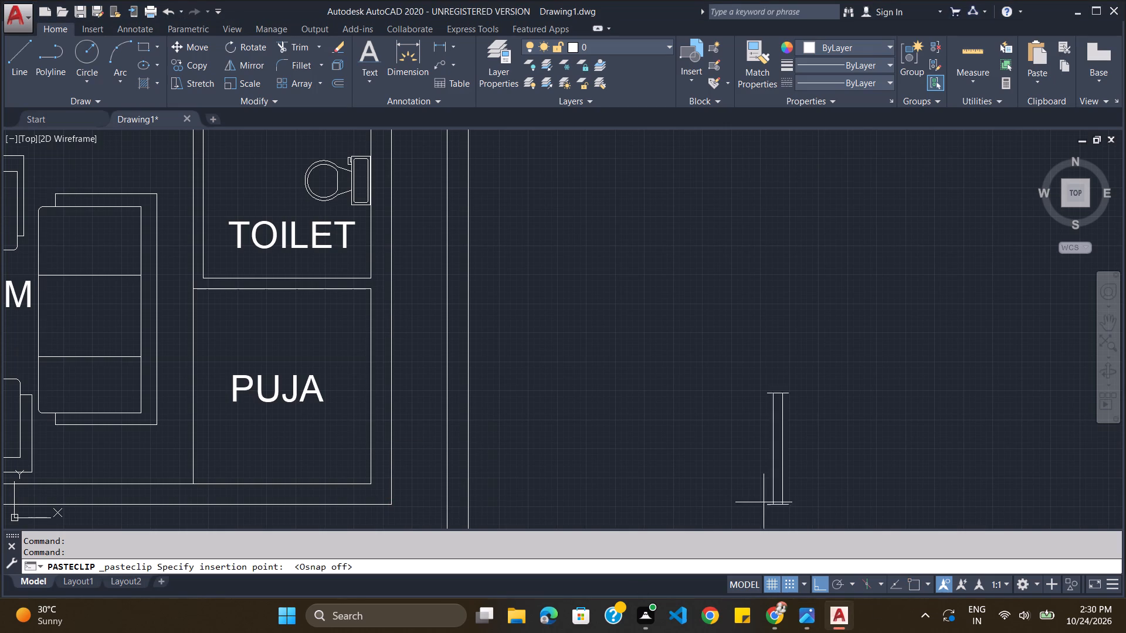
scroll(372, 448, up, 3)
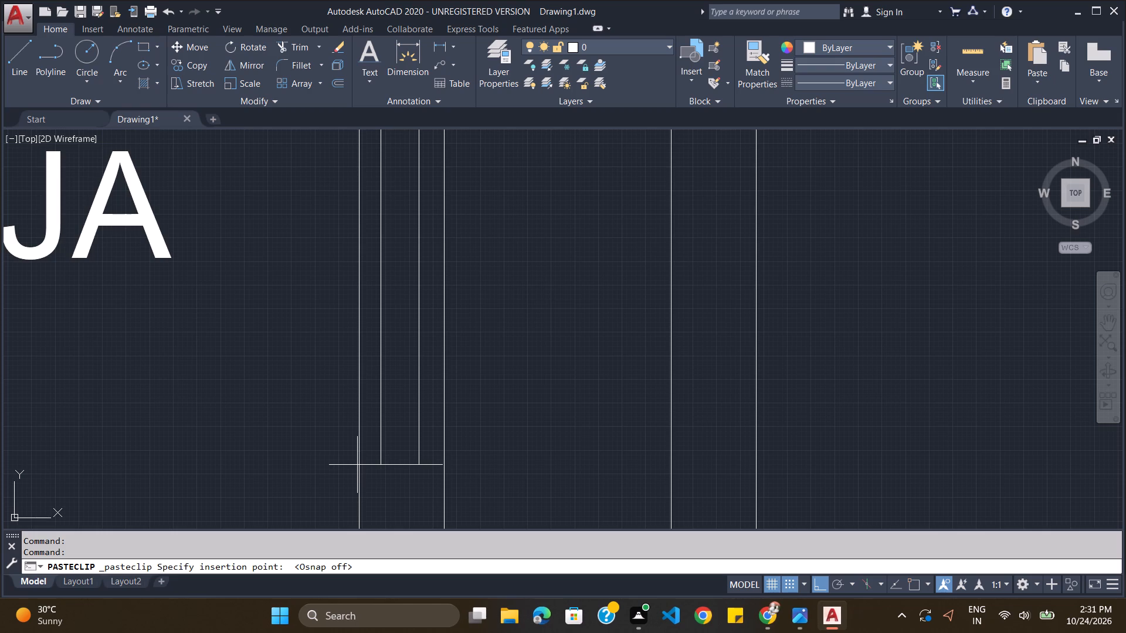
scroll(360, 466, up, 3)
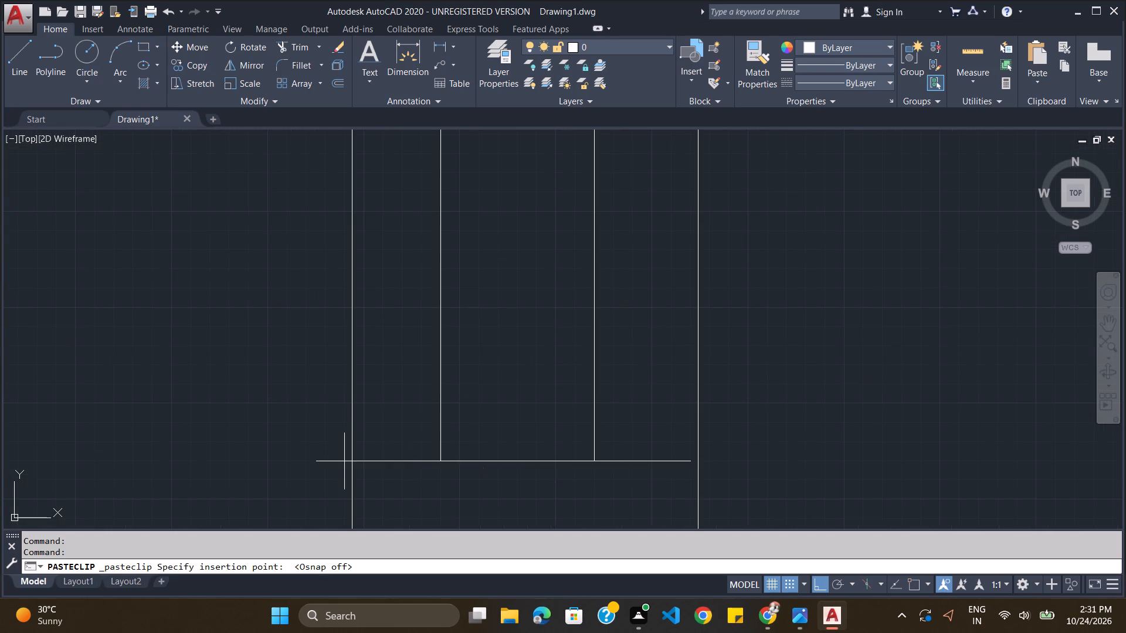
scroll(344, 469, down, 6)
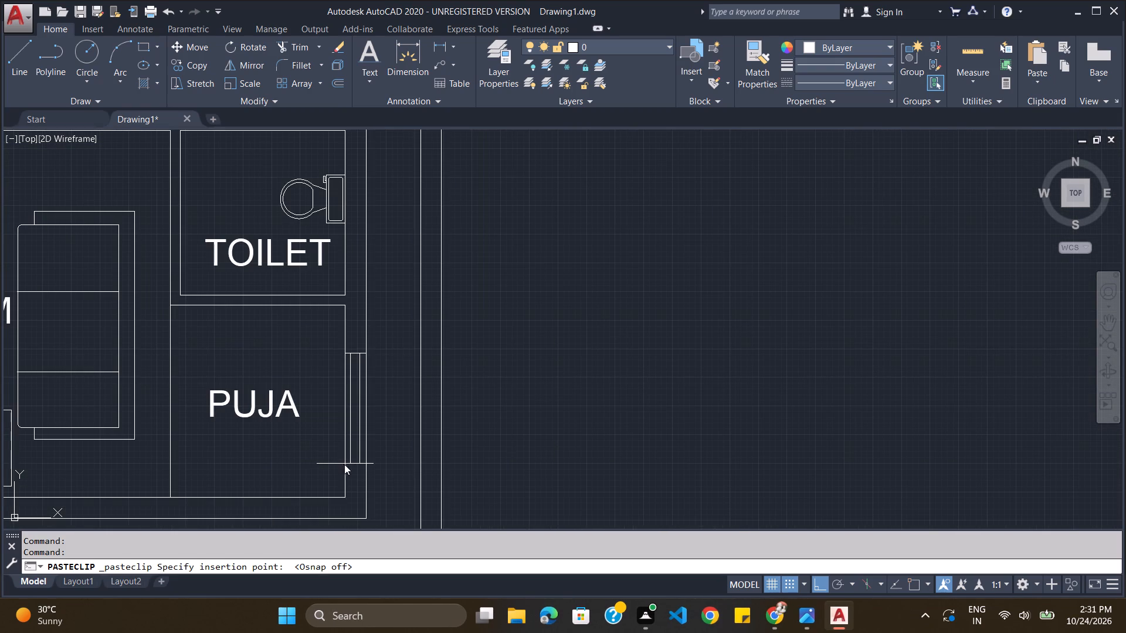
click(344, 464)
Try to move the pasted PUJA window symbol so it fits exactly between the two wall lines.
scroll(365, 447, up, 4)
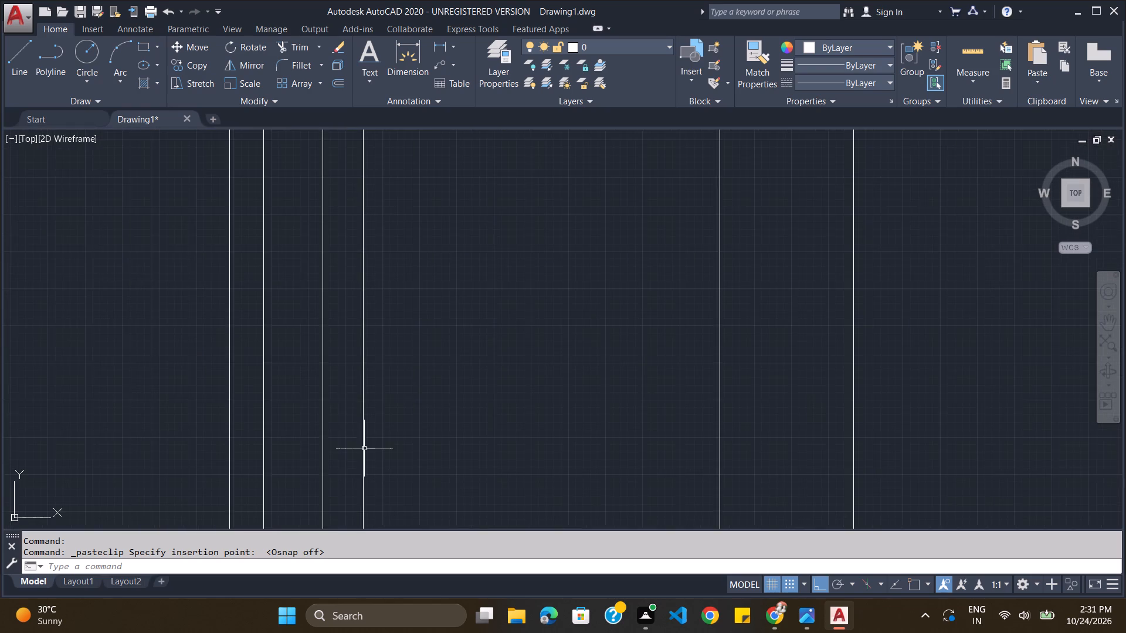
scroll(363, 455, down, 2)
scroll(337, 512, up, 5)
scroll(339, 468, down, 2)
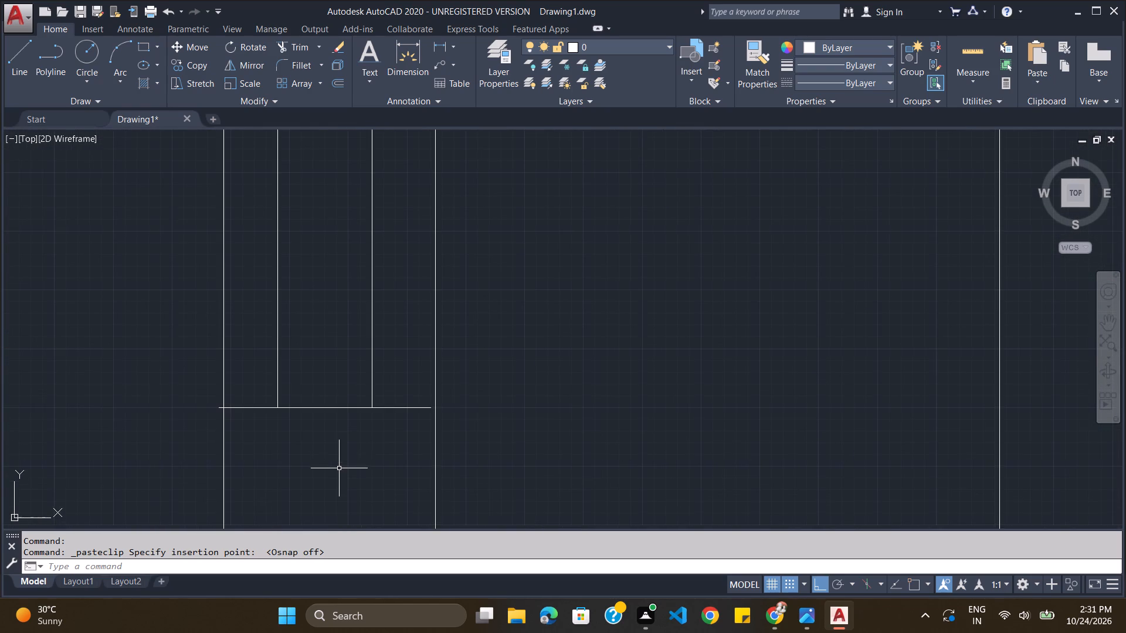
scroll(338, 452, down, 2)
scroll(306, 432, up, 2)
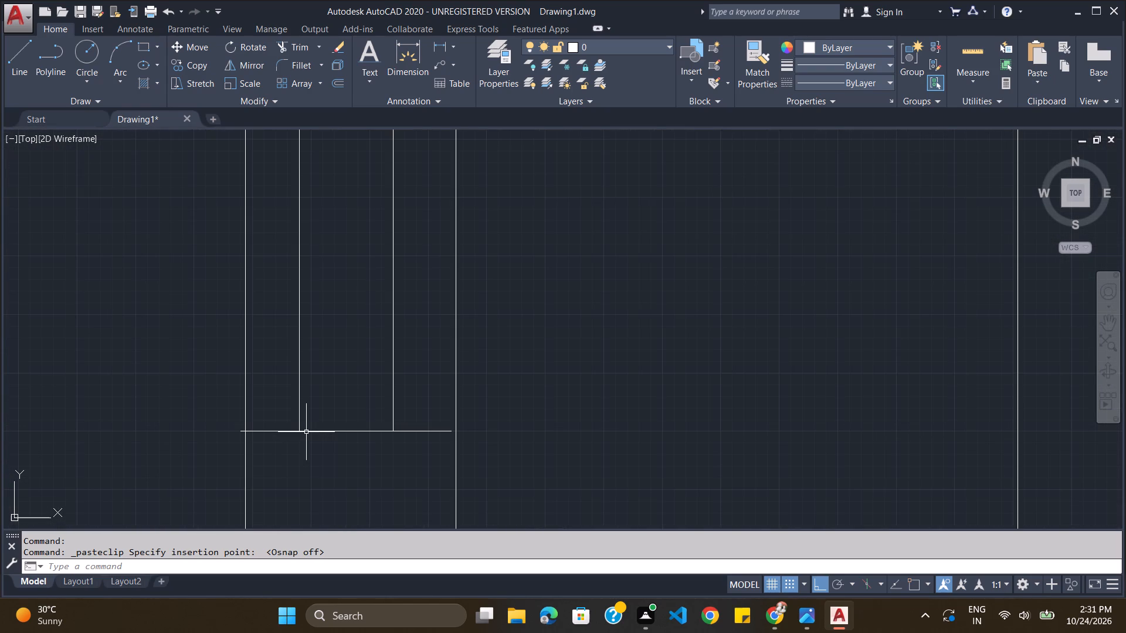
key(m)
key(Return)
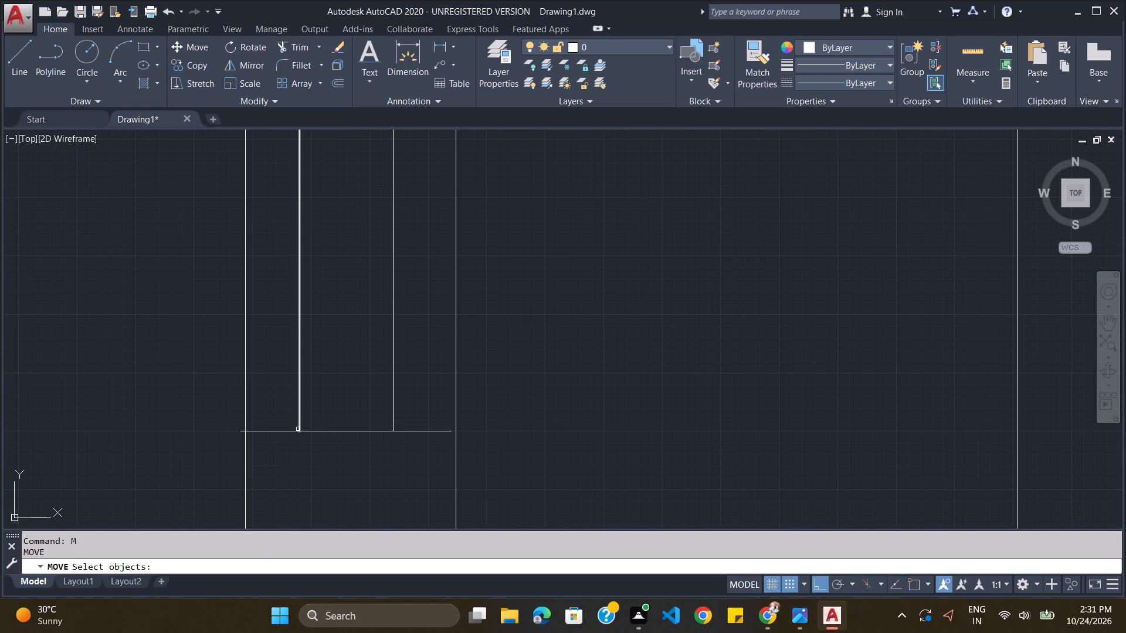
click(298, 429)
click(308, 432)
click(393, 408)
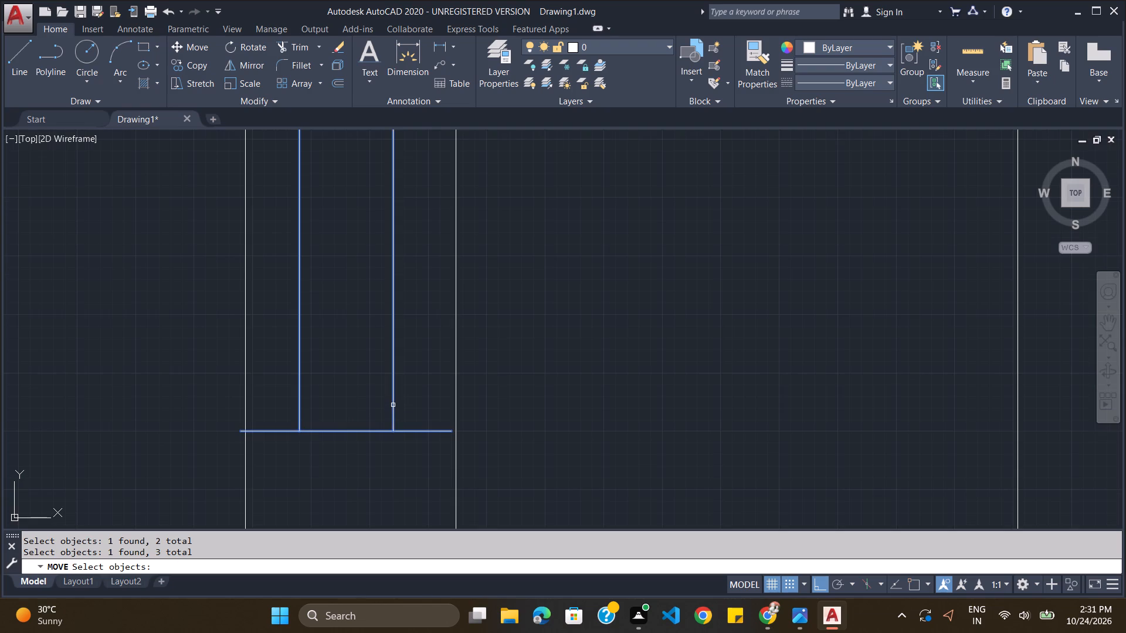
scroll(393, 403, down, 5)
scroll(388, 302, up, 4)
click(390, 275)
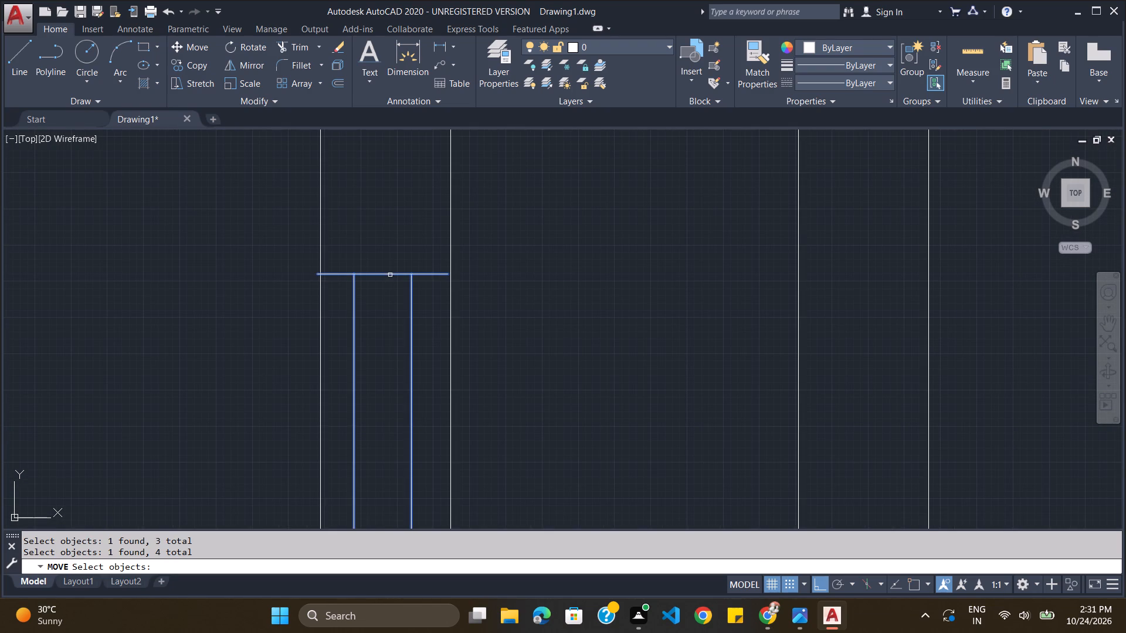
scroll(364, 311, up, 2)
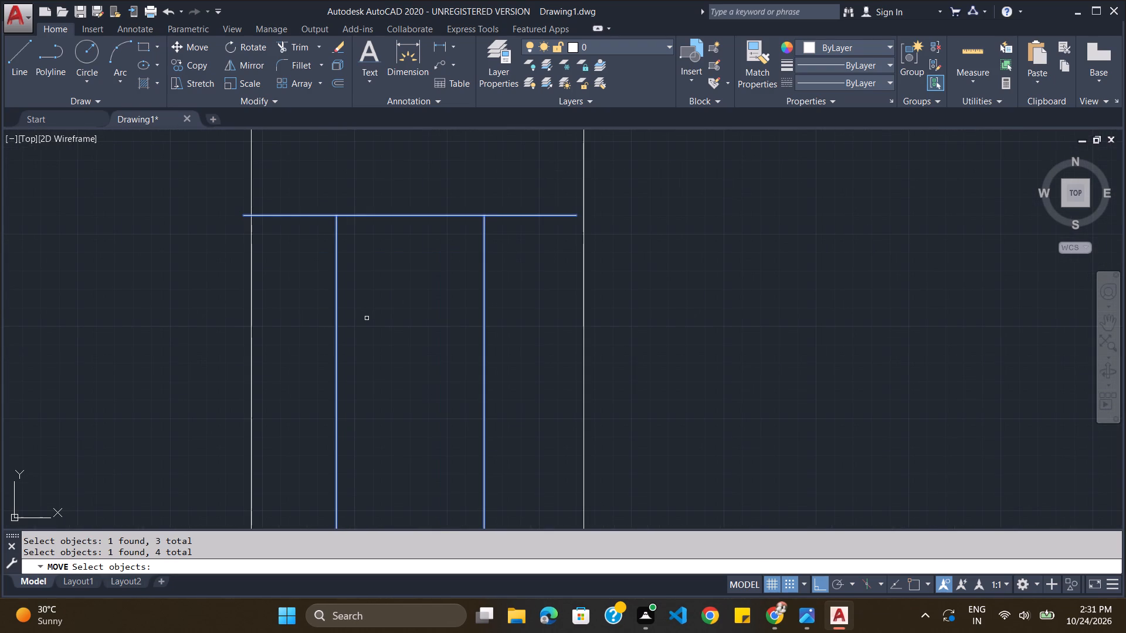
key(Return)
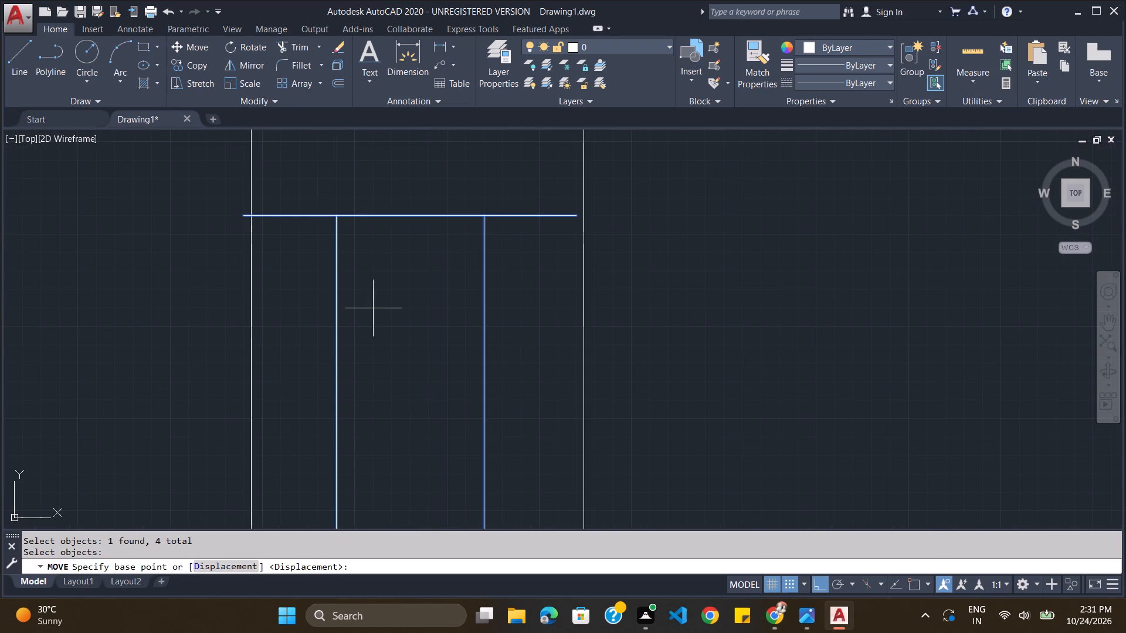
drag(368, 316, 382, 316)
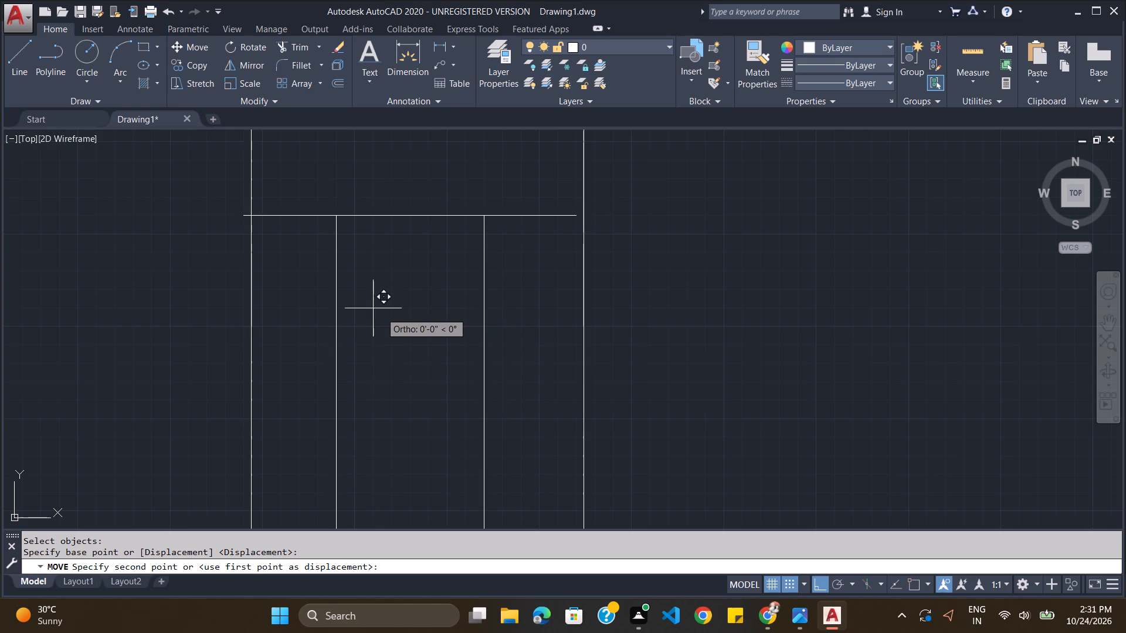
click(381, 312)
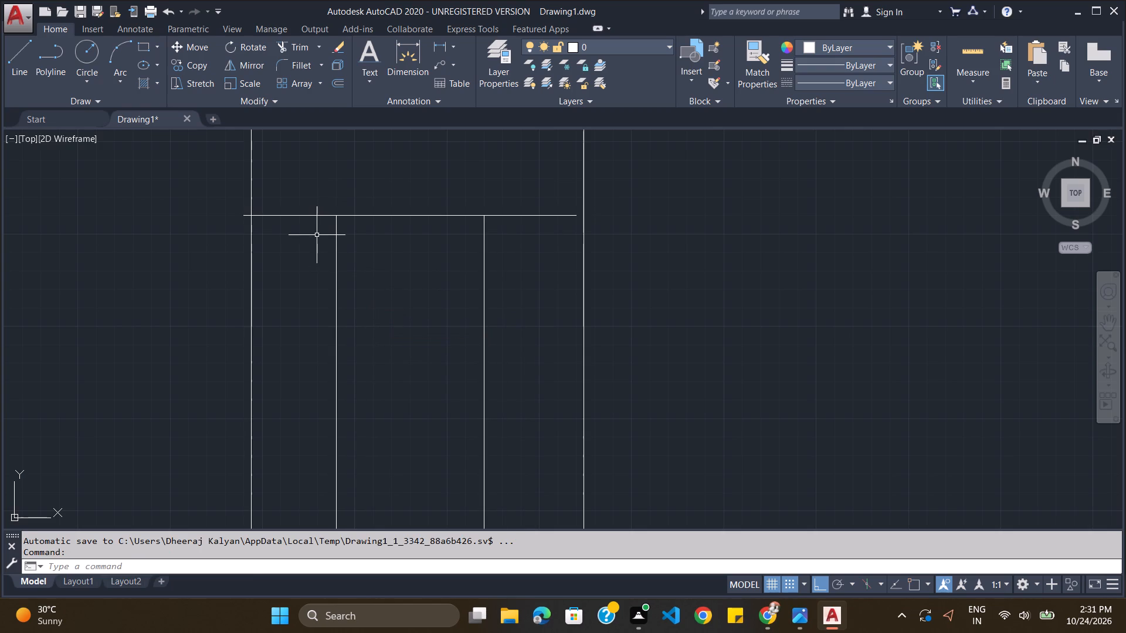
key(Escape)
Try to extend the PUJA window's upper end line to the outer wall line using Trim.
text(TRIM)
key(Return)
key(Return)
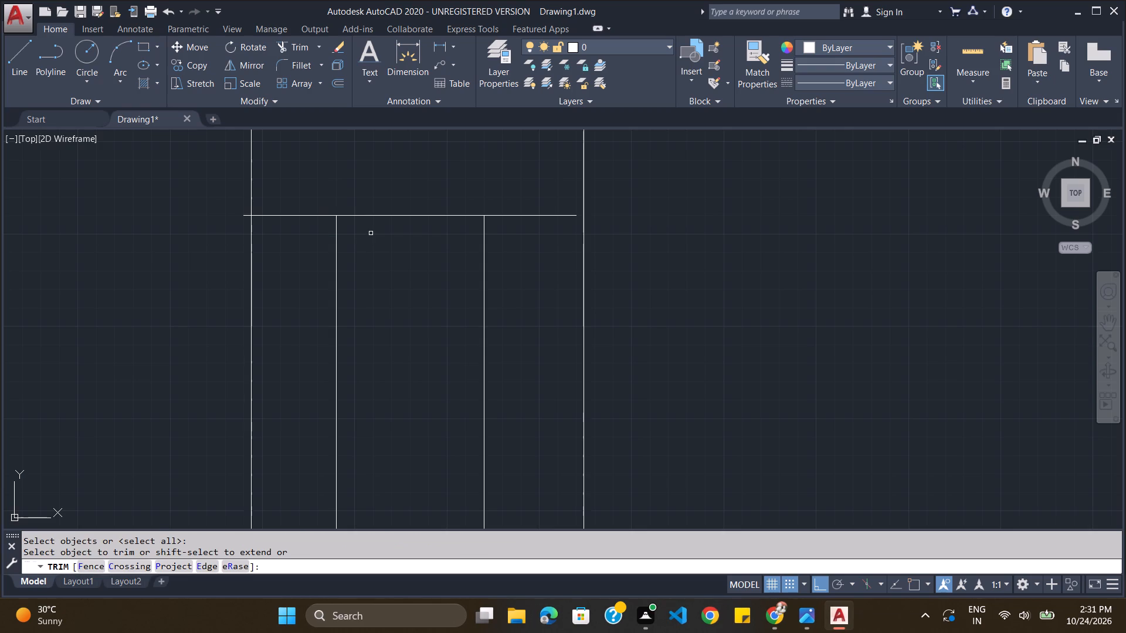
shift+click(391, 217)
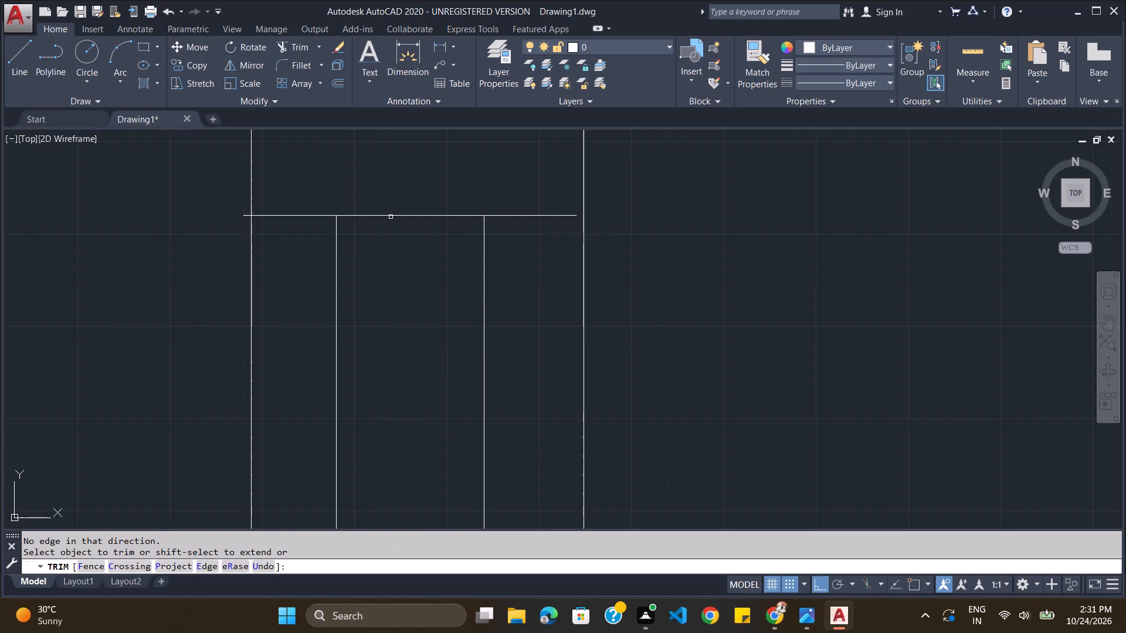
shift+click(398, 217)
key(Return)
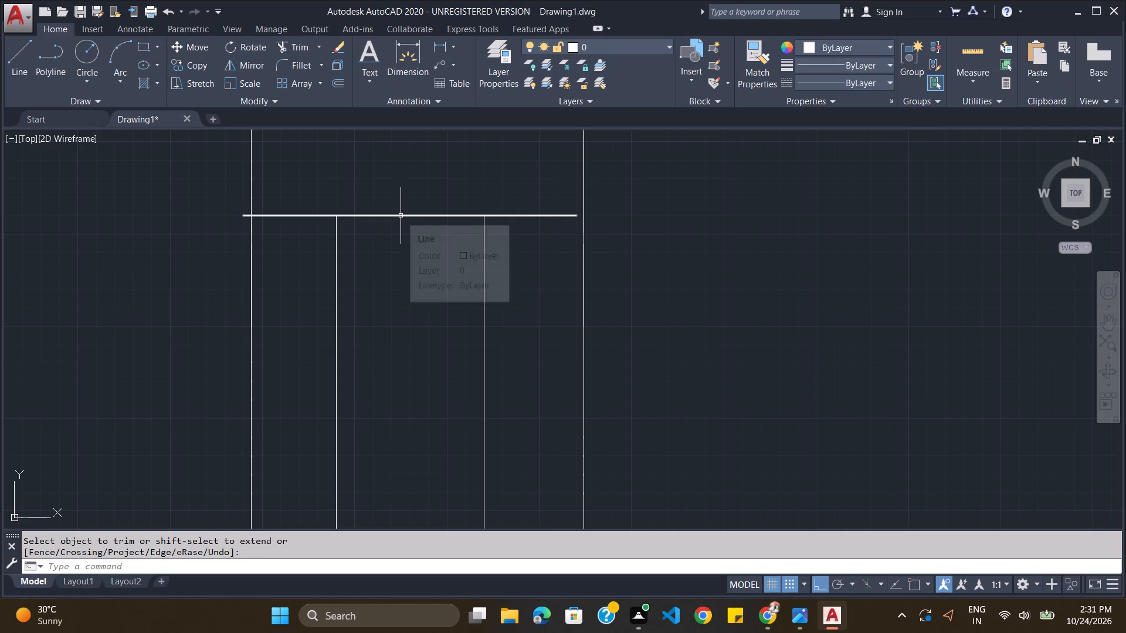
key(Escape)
Extend the PUJA window's upper end line to the outer wall line and trim its overhang past the inner wall line.
text(TRIM)
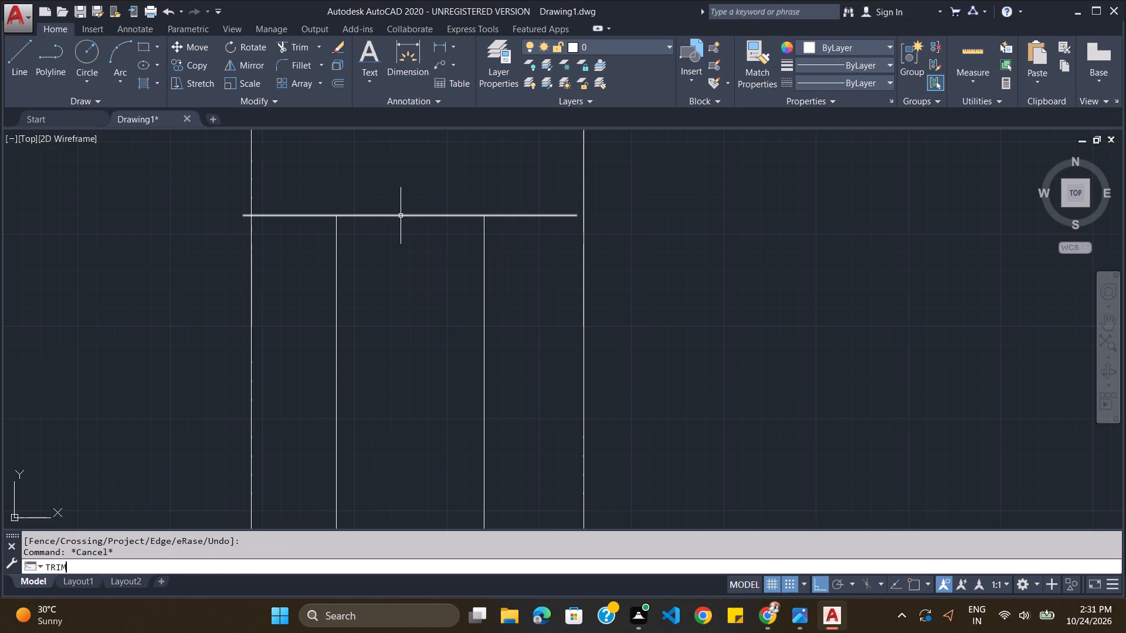
key(Return)
key(Return)
shift+click(401, 216)
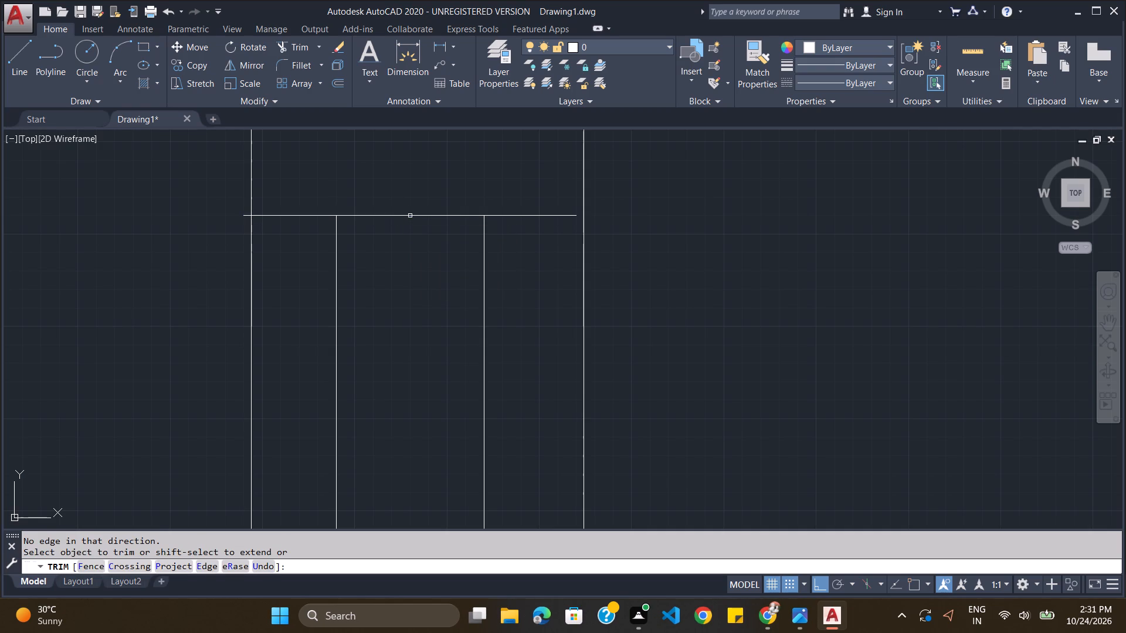
shift+click(412, 216)
click(246, 217)
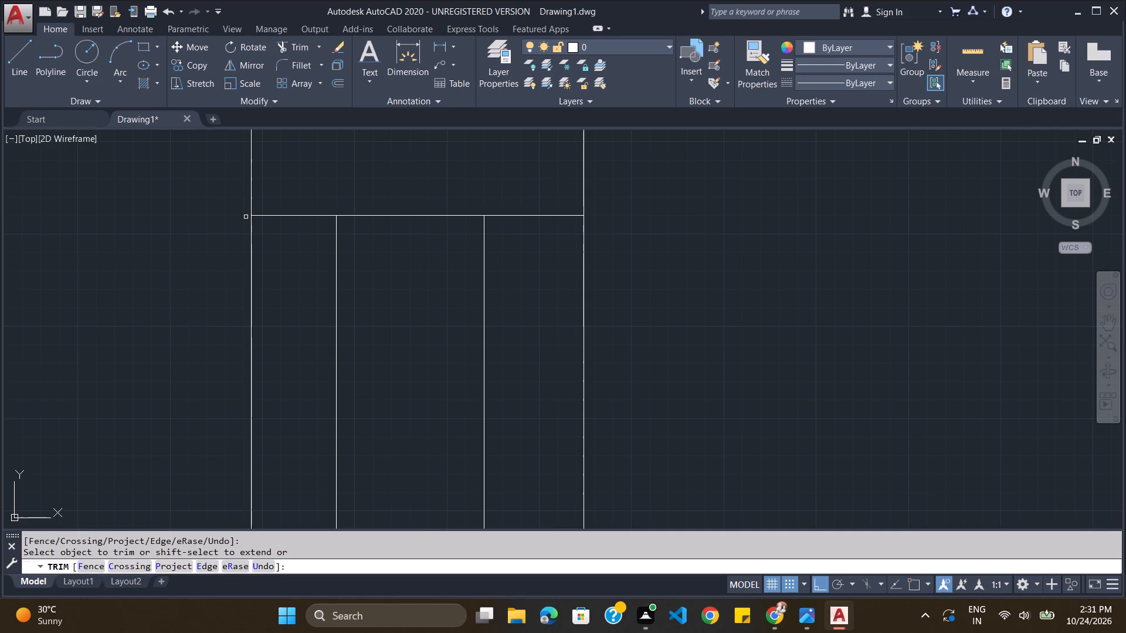
Trim the PUJA window's lower end line at the inner wall line and extend it to the outer wall line.
scroll(381, 277, down, 3)
scroll(385, 354, down, 5)
scroll(379, 397, up, 6)
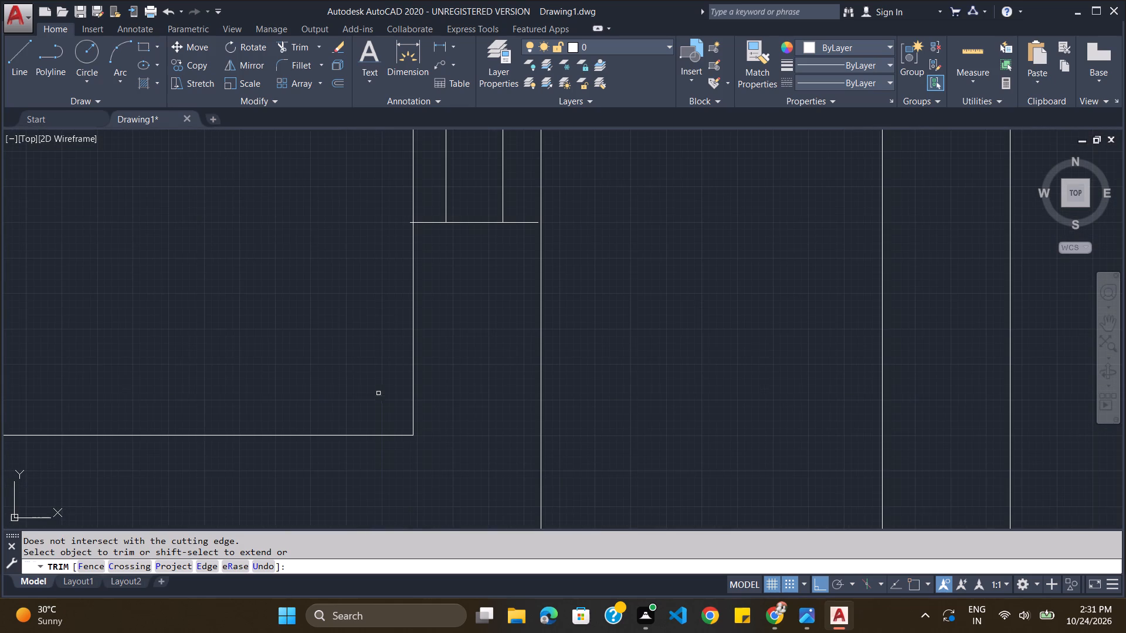
click(409, 224)
shift+click(433, 223)
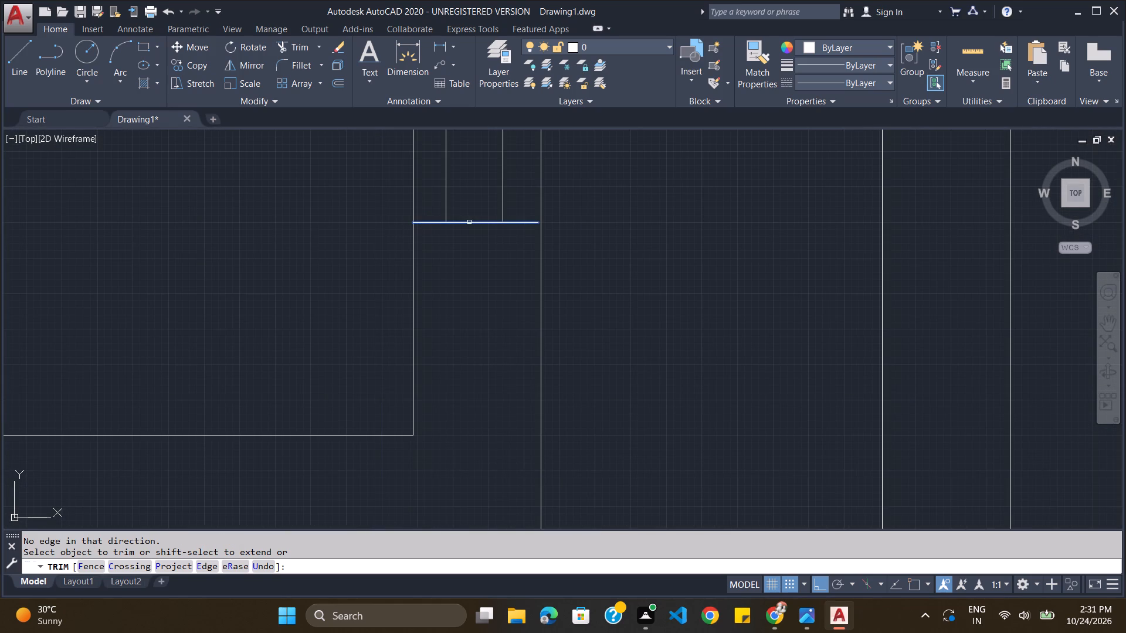
shift+click(470, 222)
shift+click(518, 223)
Check the reference image and paste the window symbol into the right-hand outer wall beside the right BED ROOM.
scroll(489, 266, down, 5)
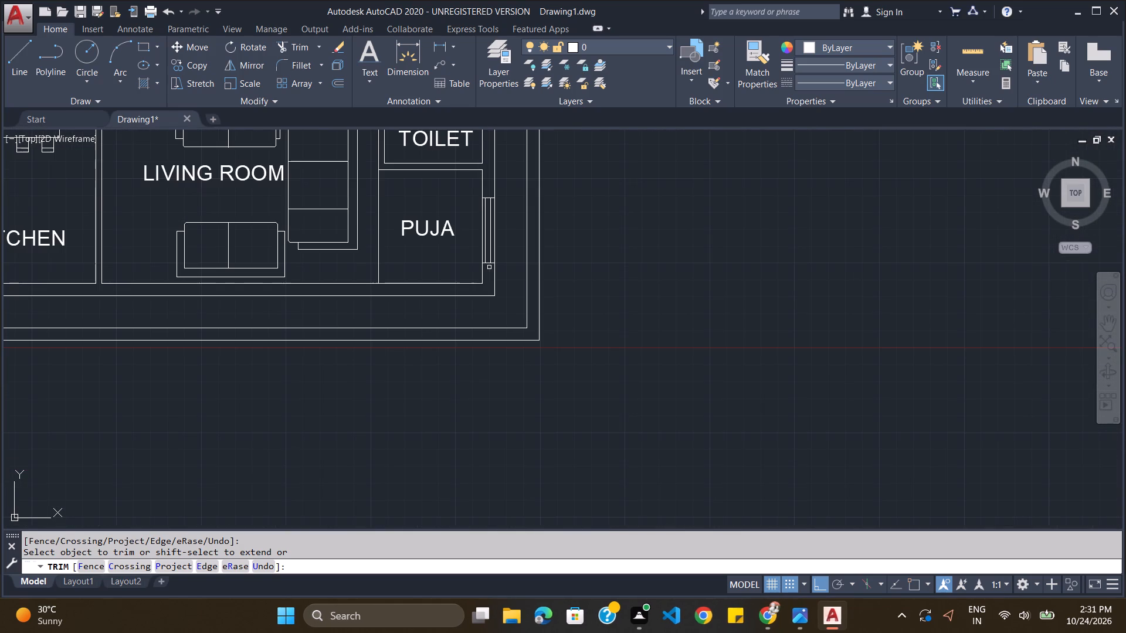
key(alt+Tab)
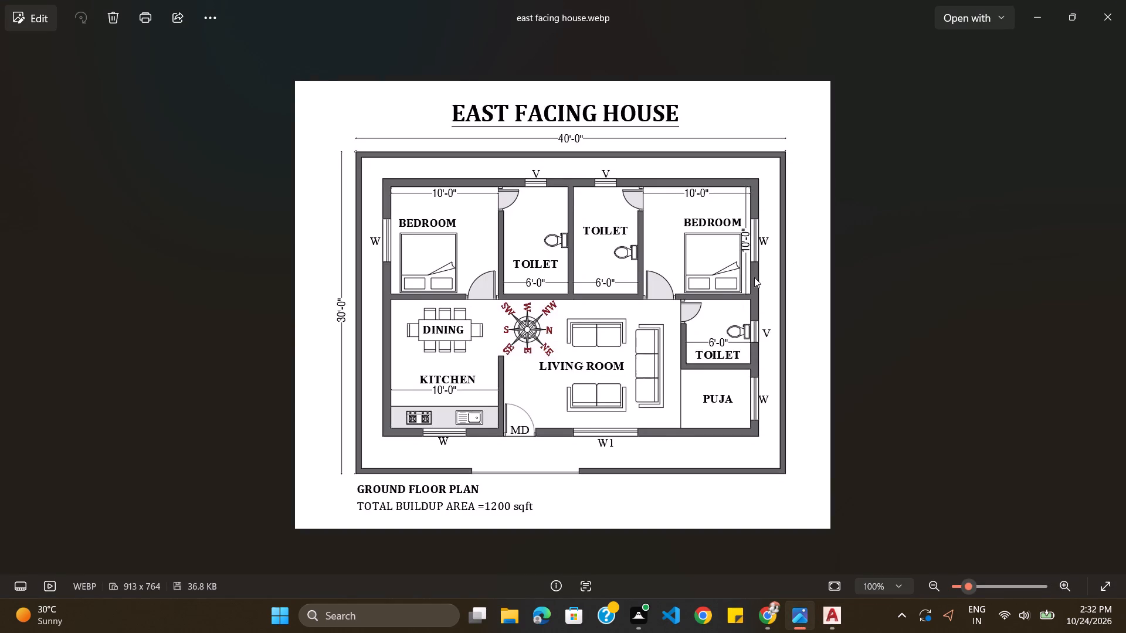
key(alt+Tab)
scroll(541, 264, down, 2)
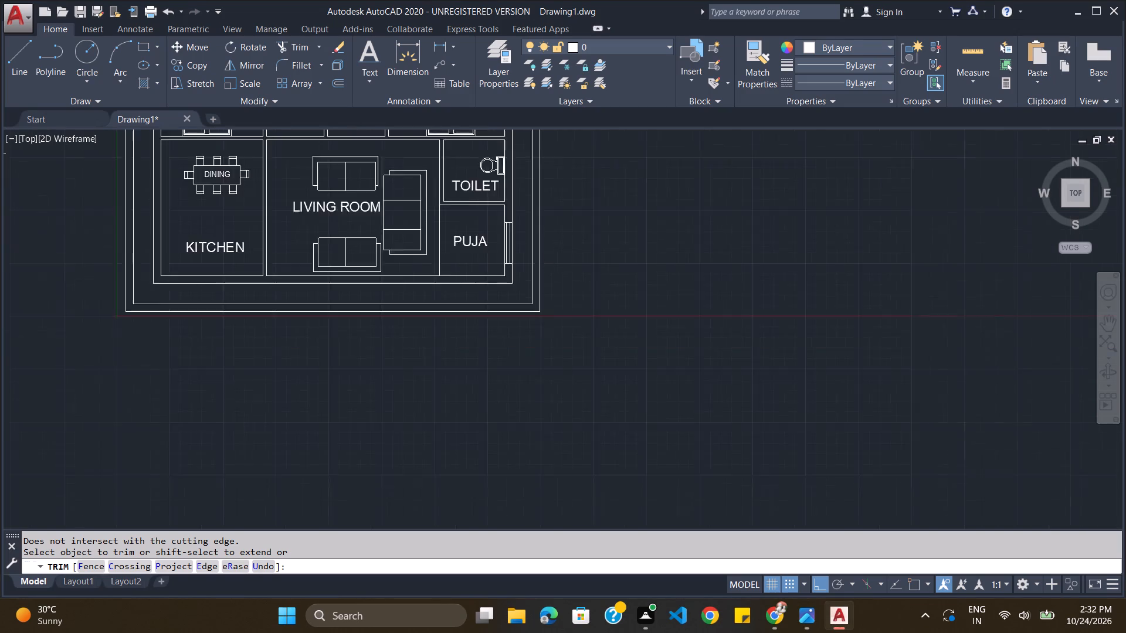
scroll(540, 266, down, 1)
scroll(521, 165, up, 4)
key(ctrl+v)
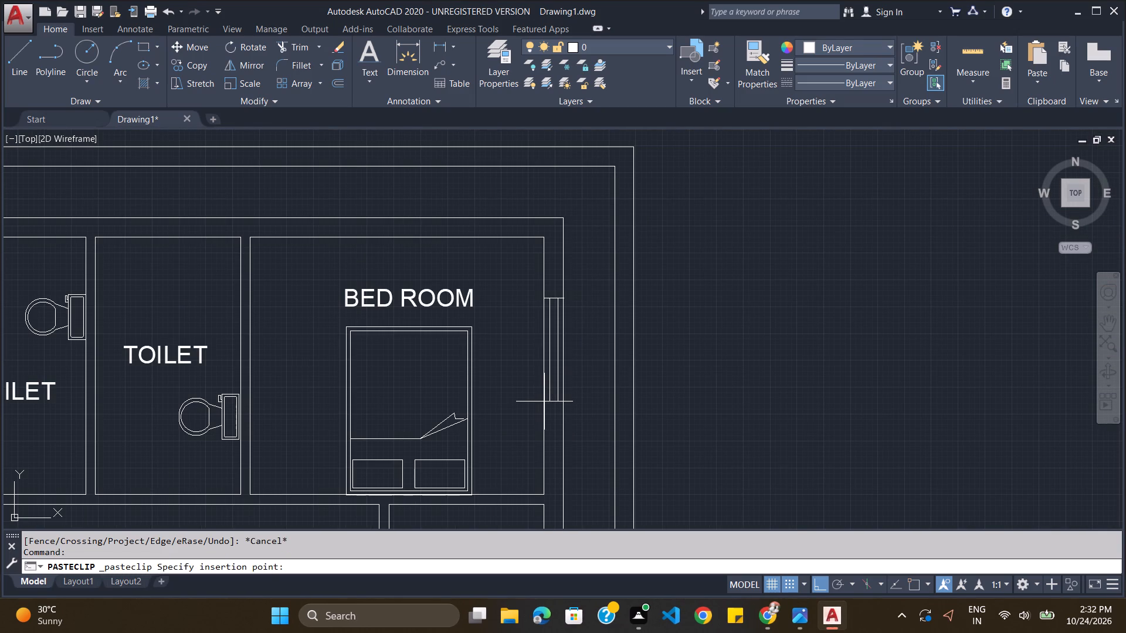
scroll(544, 401, up, 4)
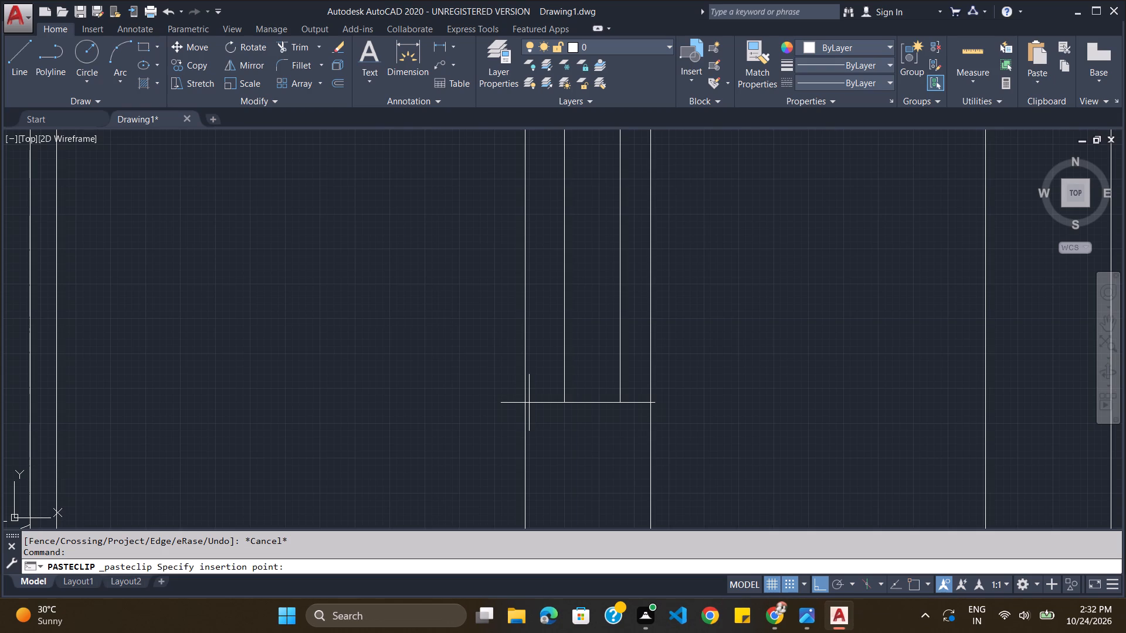
click(527, 406)
Trim the right BED ROOM window's two end lines at the outer wall line and extend them to the inner wall line.
scroll(599, 409, down, 3)
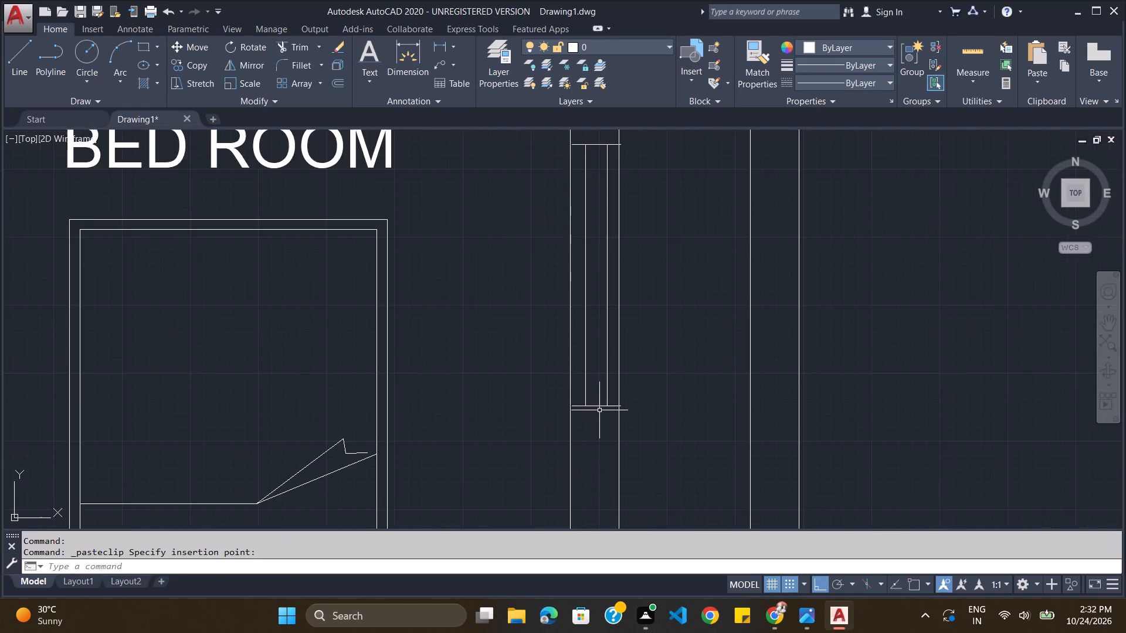
scroll(599, 379, up, 4)
key(Escape)
text(TRIM)
key(Return)
key(Return)
scroll(585, 397, down, 3)
scroll(584, 435, up, 3)
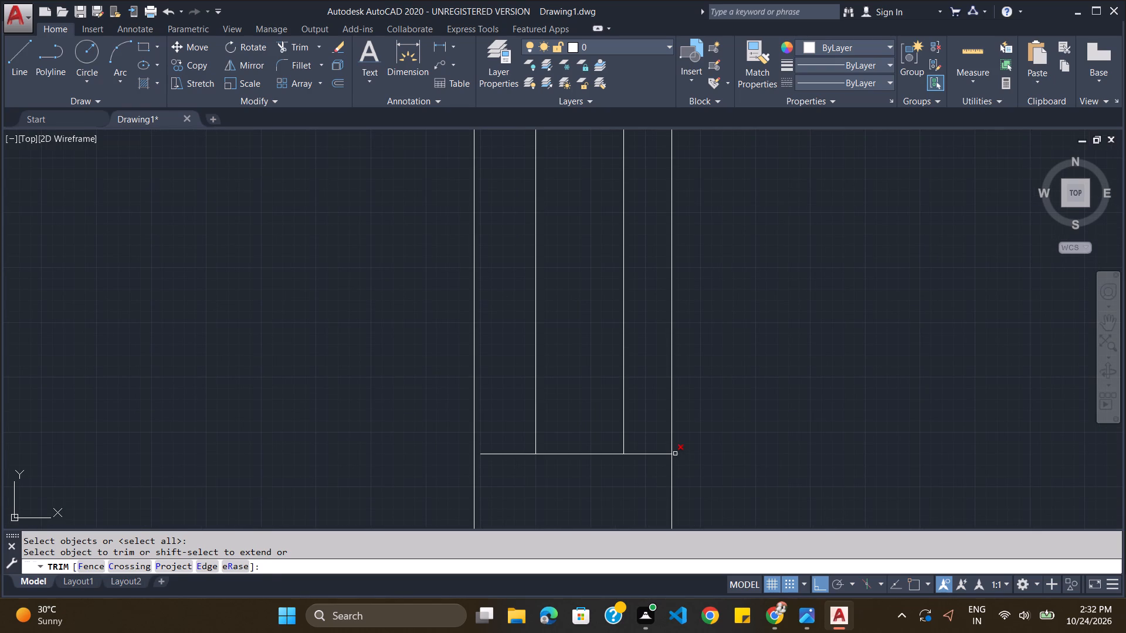
click(675, 454)
shift+click(574, 454)
scroll(574, 453, down, 3)
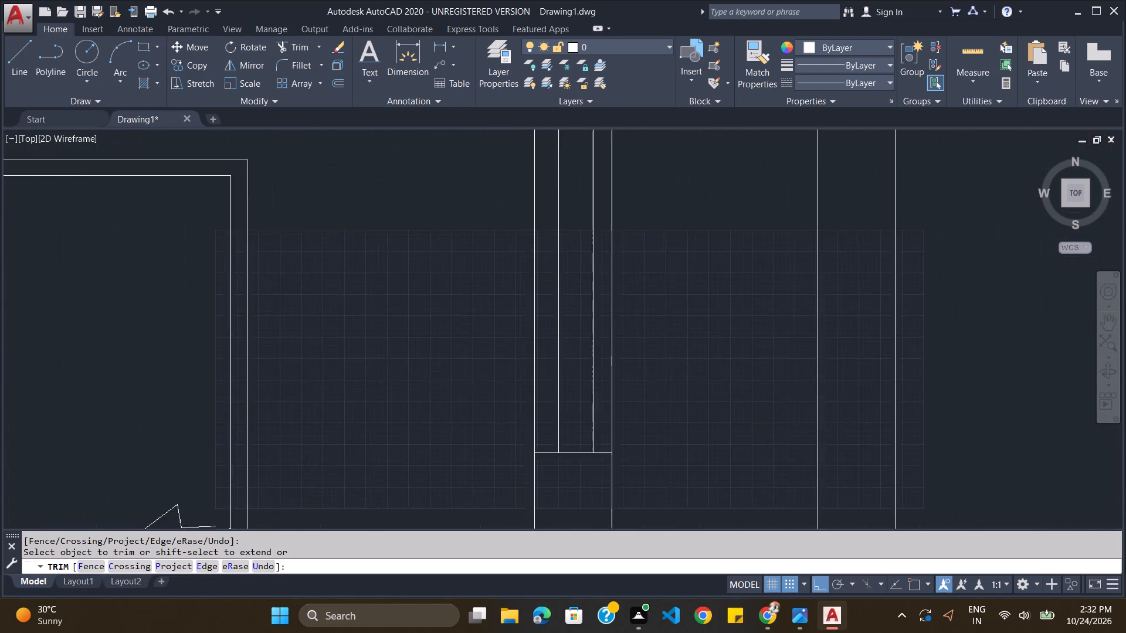
scroll(565, 181, up, 4)
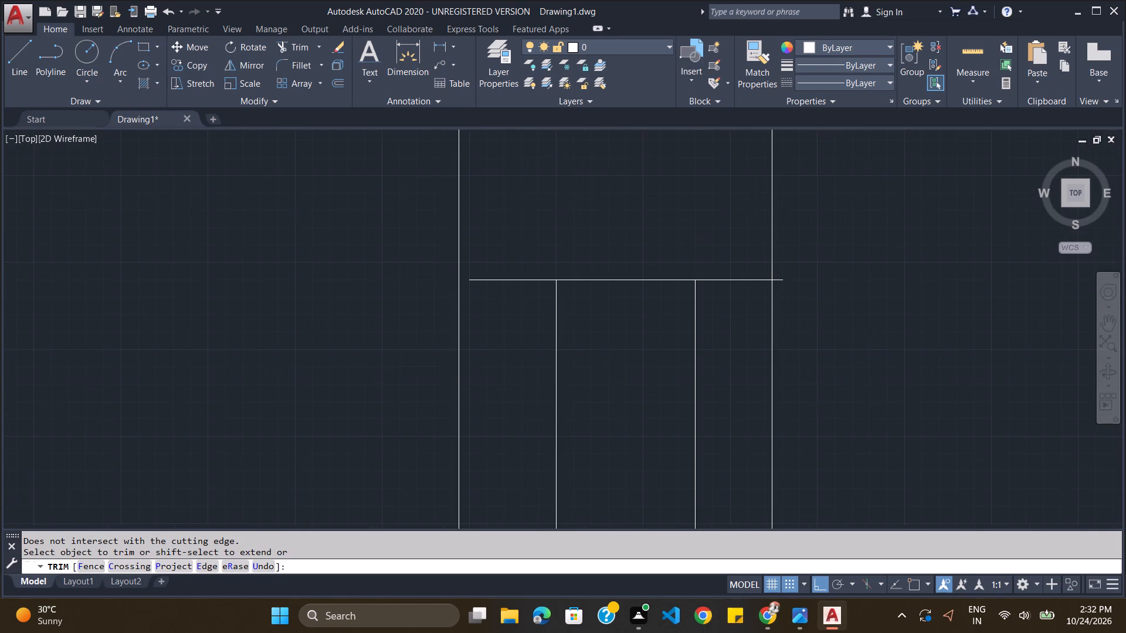
shift+click(541, 281)
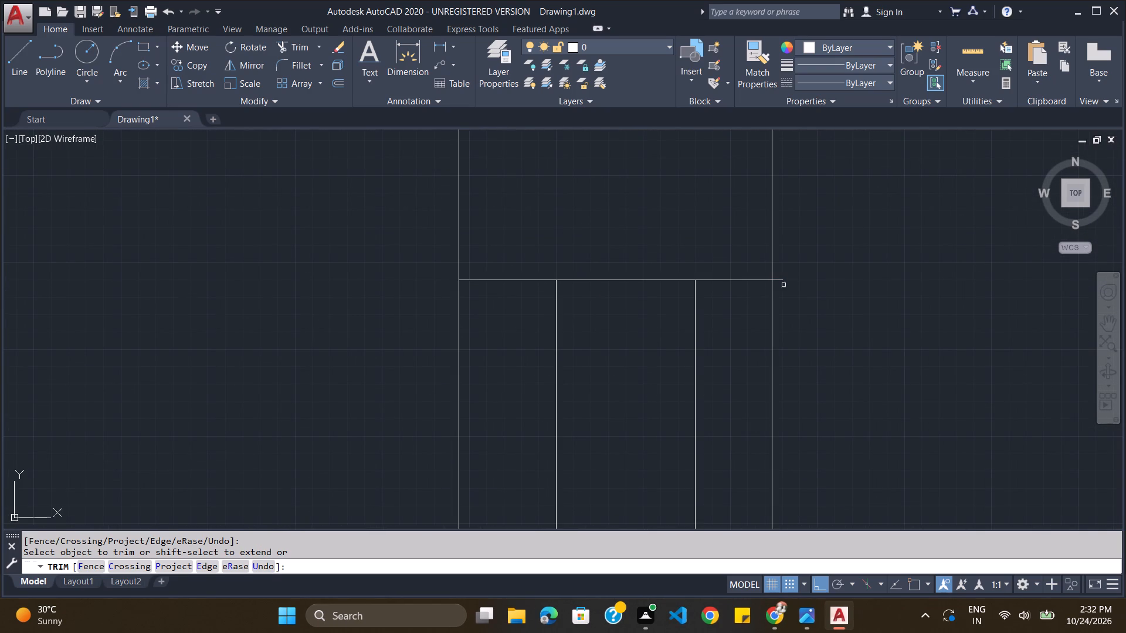
click(780, 279)
Check the reference image and paste the window symbol into the left-hand outer wall beside the left BED ROOM.
scroll(775, 287, down, 5)
scroll(728, 356, down, 4)
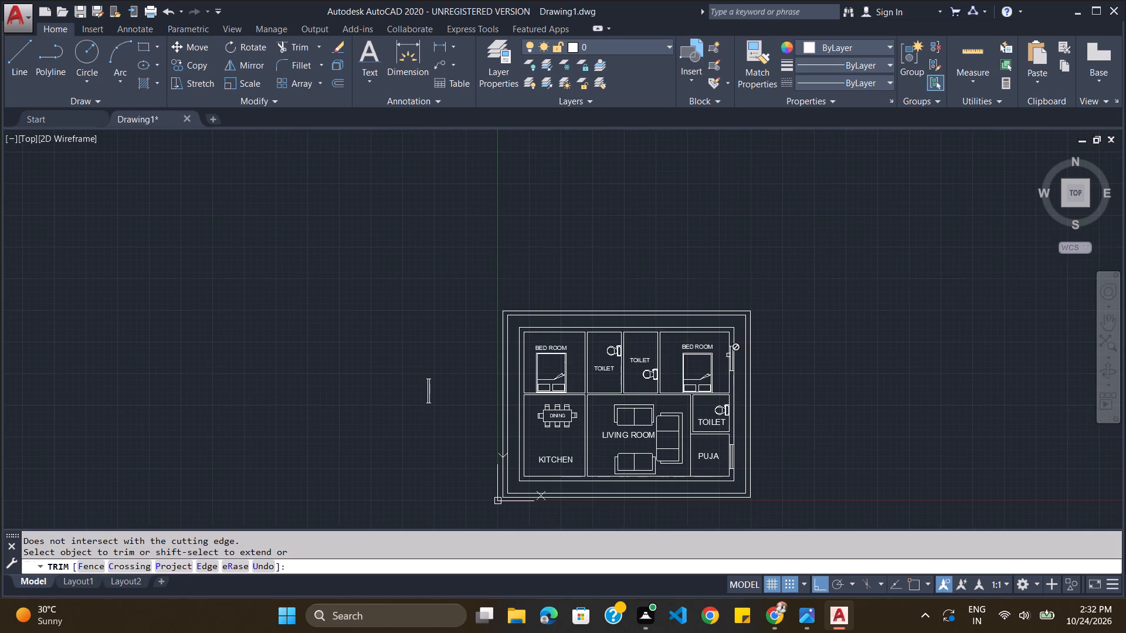
scroll(433, 403, up, 2)
scroll(602, 386, down, 3)
key(alt+Tab)
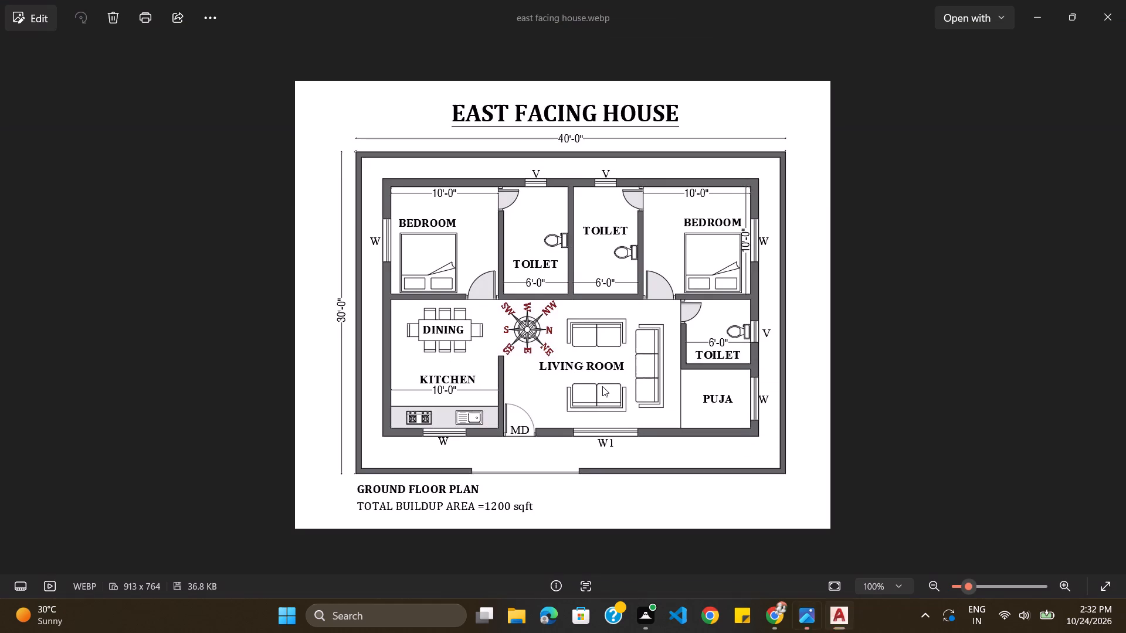
key(alt+Tab)
scroll(638, 373, up, 4)
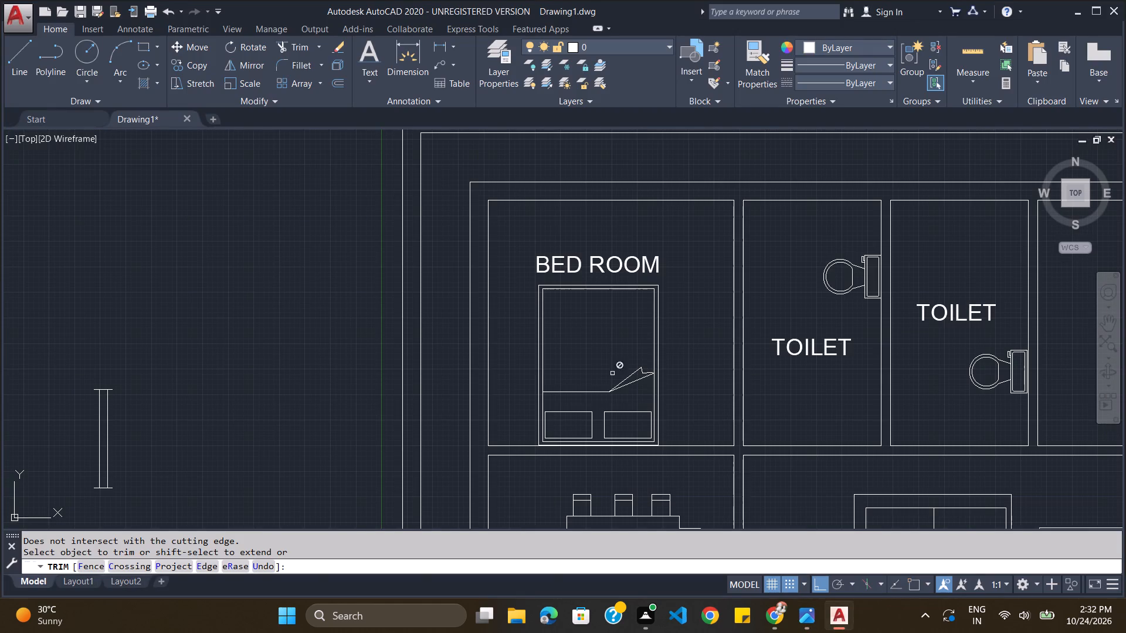
key(ctrl+v)
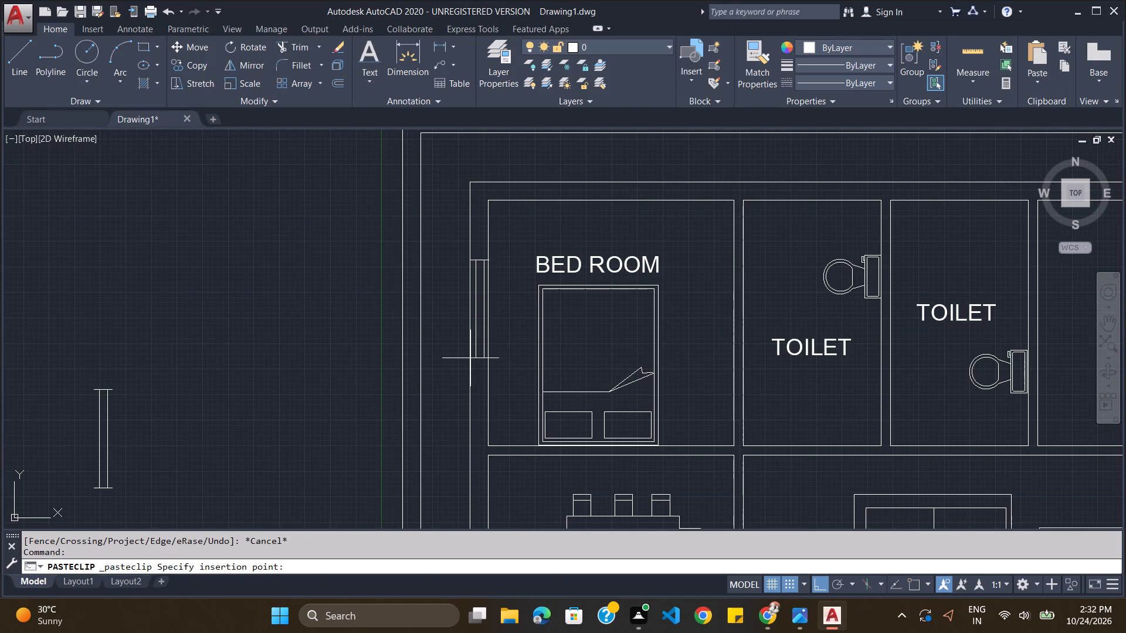
click(470, 358)
Extend the left BED ROOM window's two end lines to the outer wall line and trim their overhangs past the inner wall line.
scroll(491, 271, up, 3)
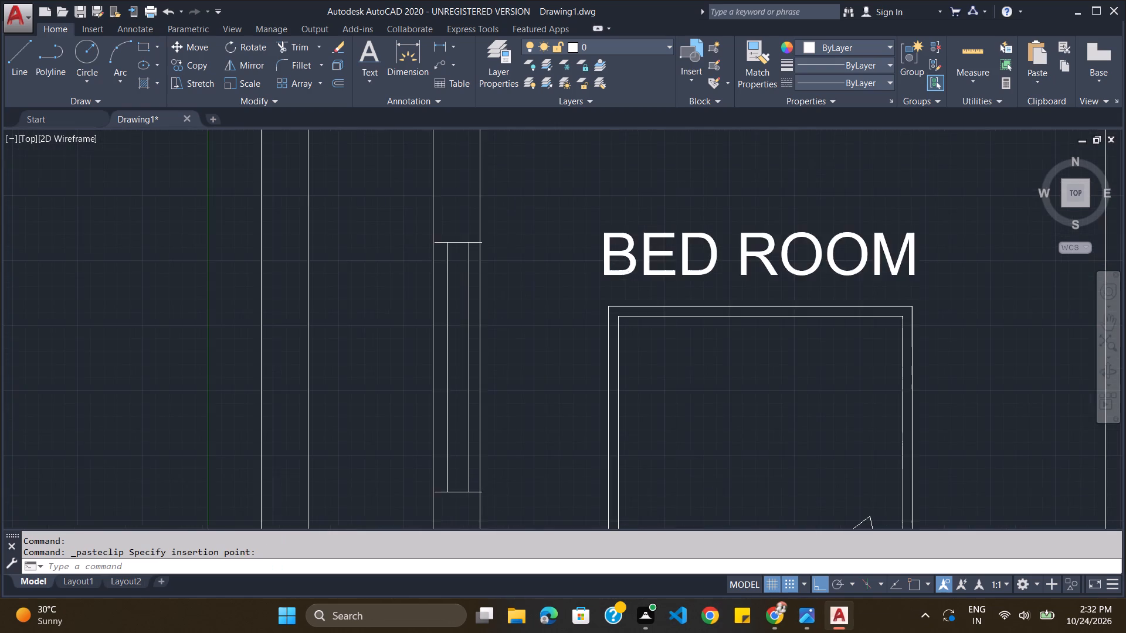
key(Escape)
text(TRIM)
key(Return)
key(Return)
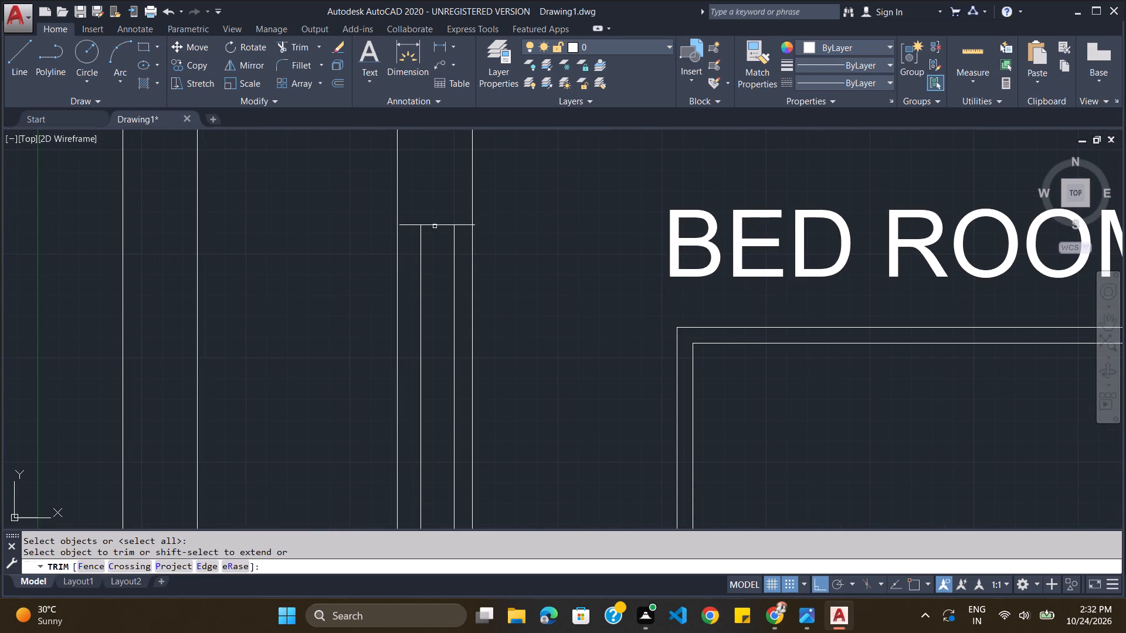
shift+click(407, 225)
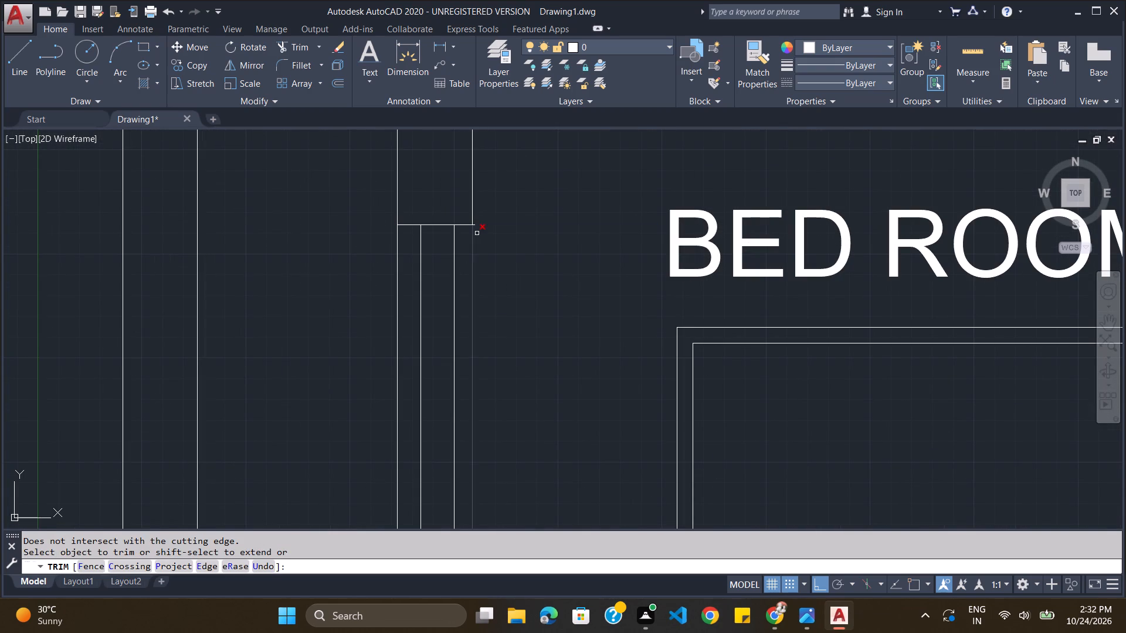
click(475, 226)
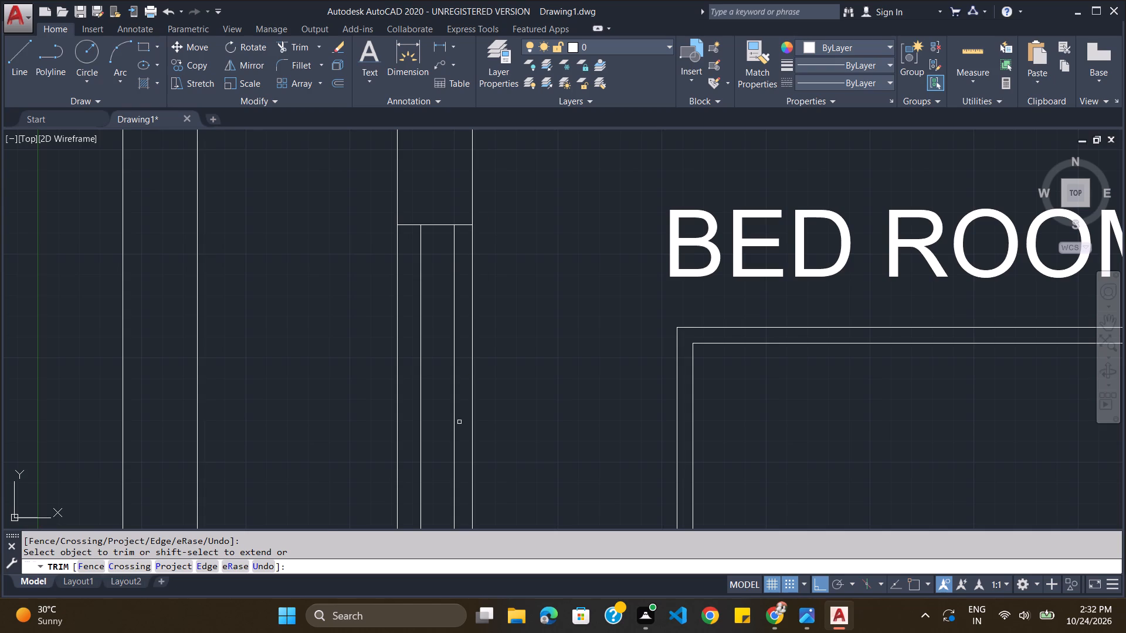
scroll(458, 415, down, 2)
scroll(453, 494, up, 3)
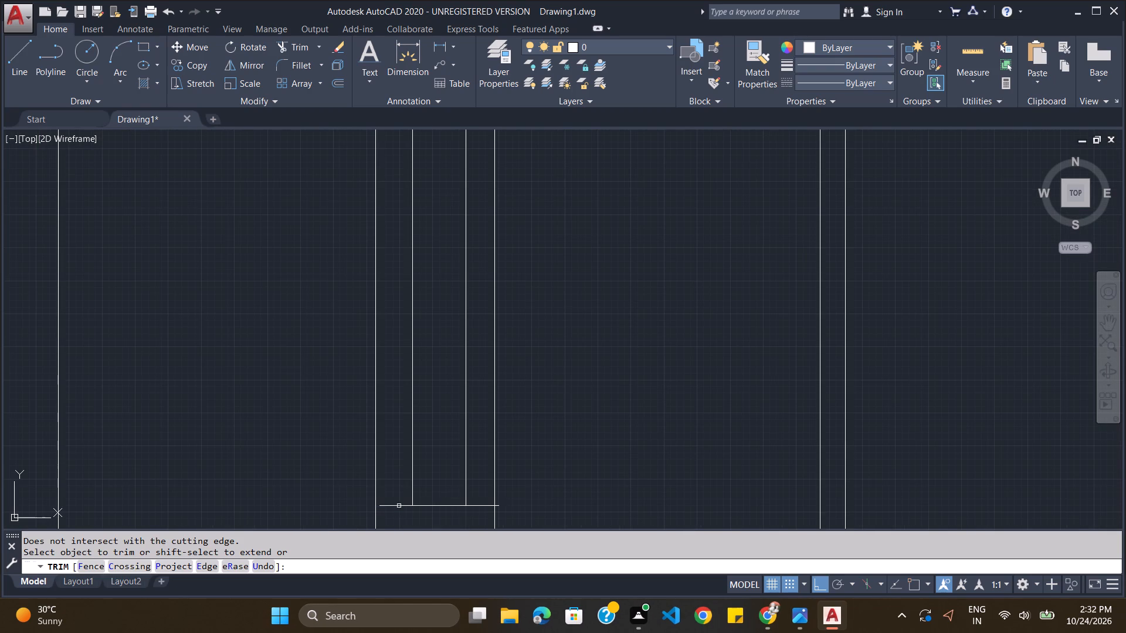
shift+click(398, 506)
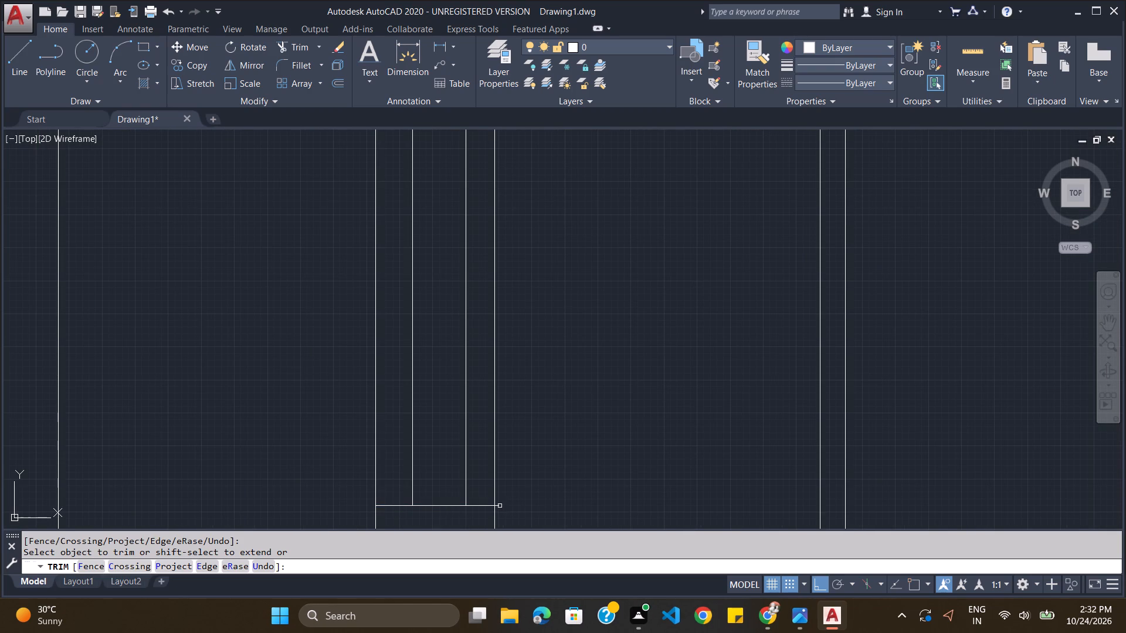
click(499, 506)
Check the front wall windows in the reference image and rotate the spare window symbol outside the plan to horizontal.
scroll(552, 464, down, 3)
key(alt+Tab)
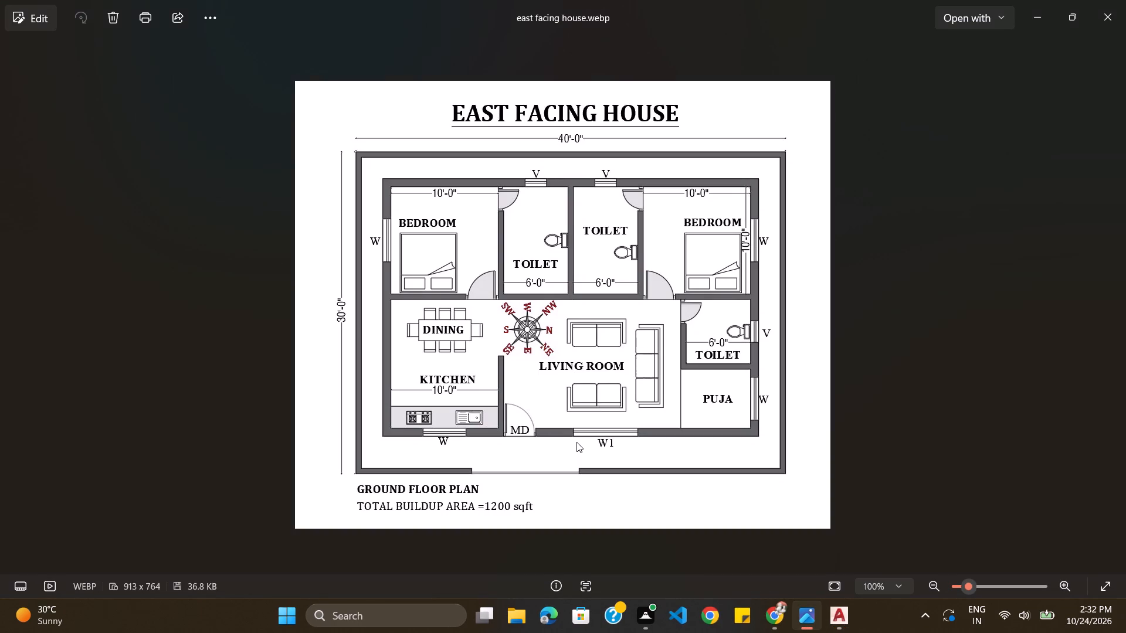
key(alt+Tab)
scroll(576, 441, down, 7)
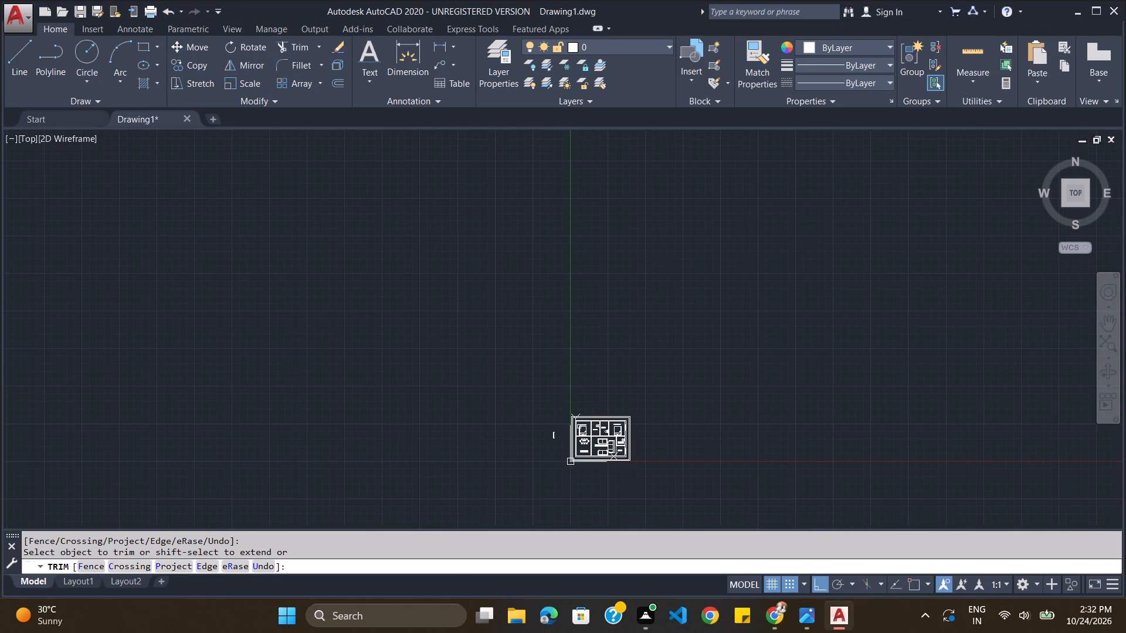
scroll(602, 493, up, 4)
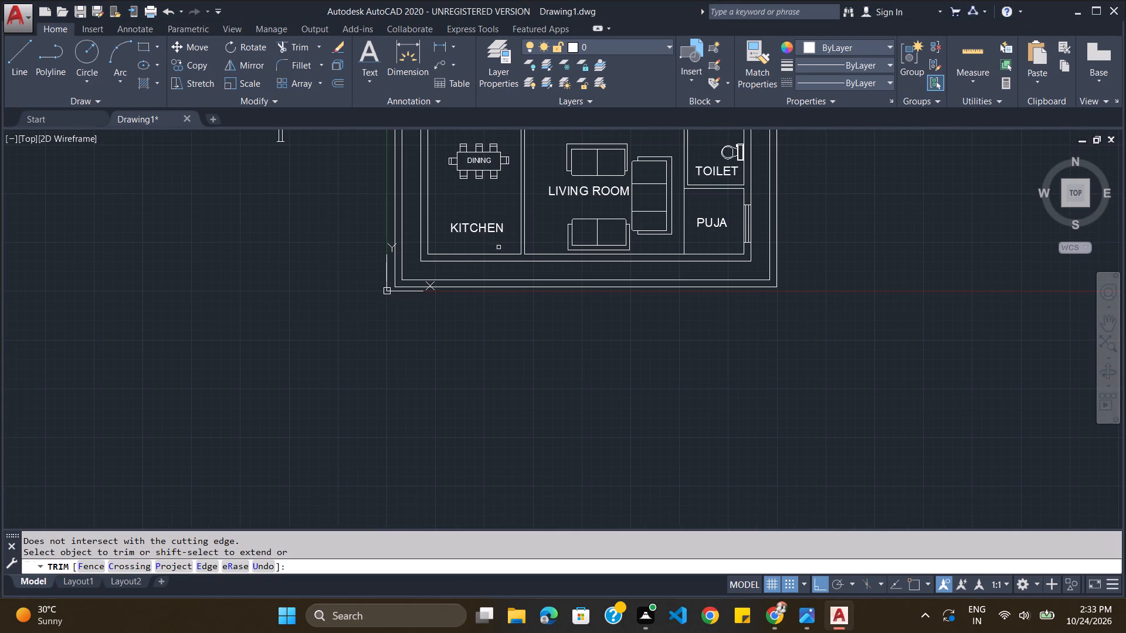
scroll(476, 220, up, 2)
key(alt+Tab)
key(alt+Tab)
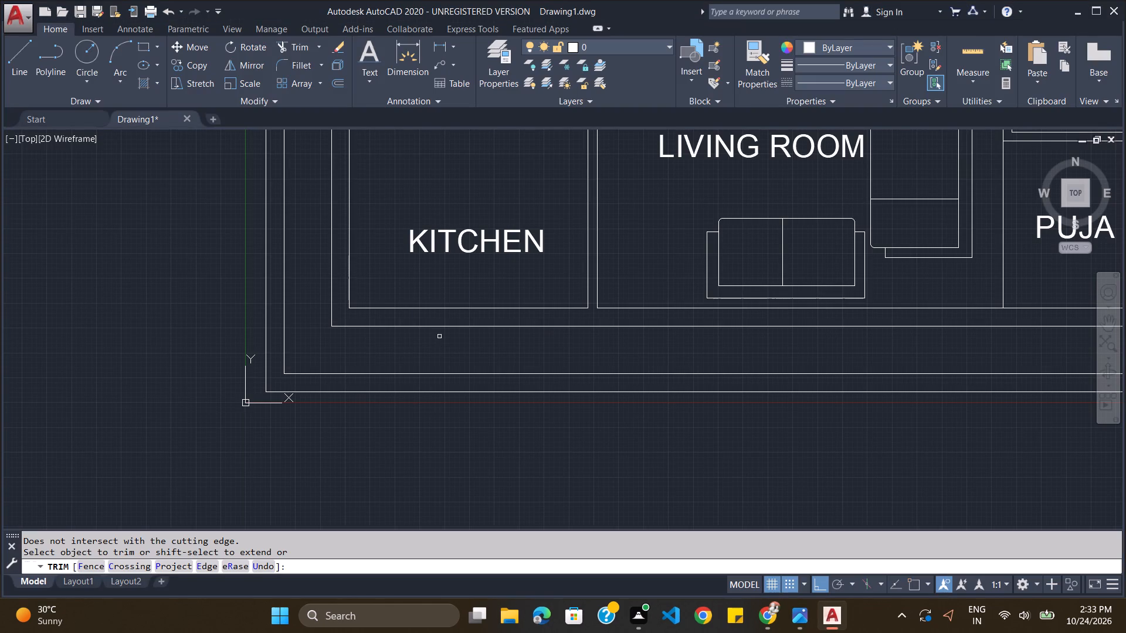
scroll(99, 270, down, 3)
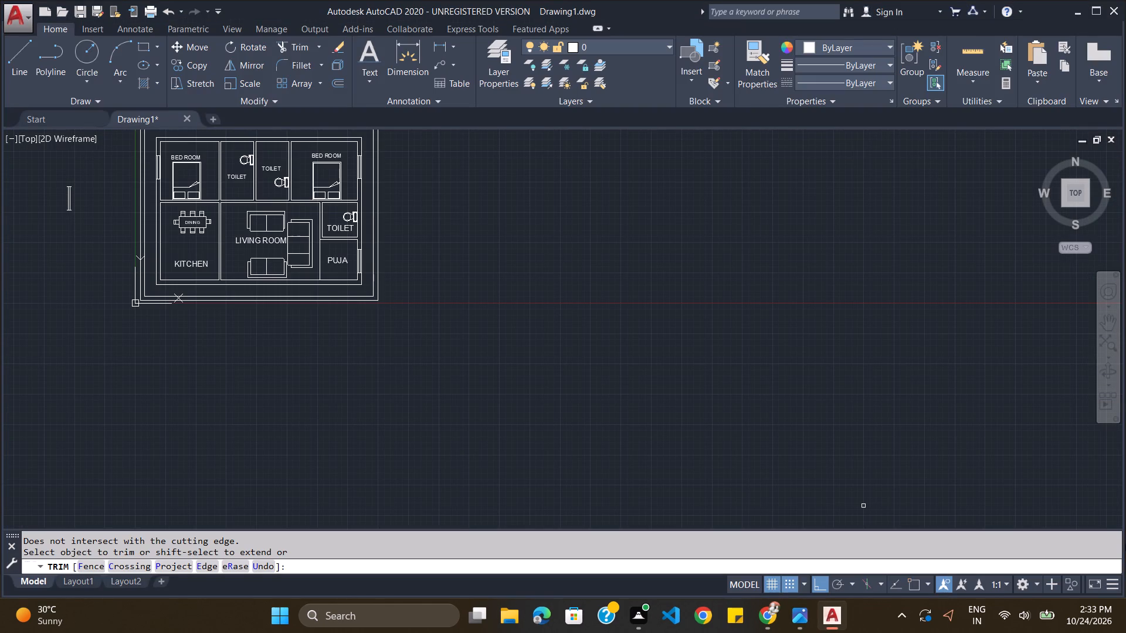
key(Escape)
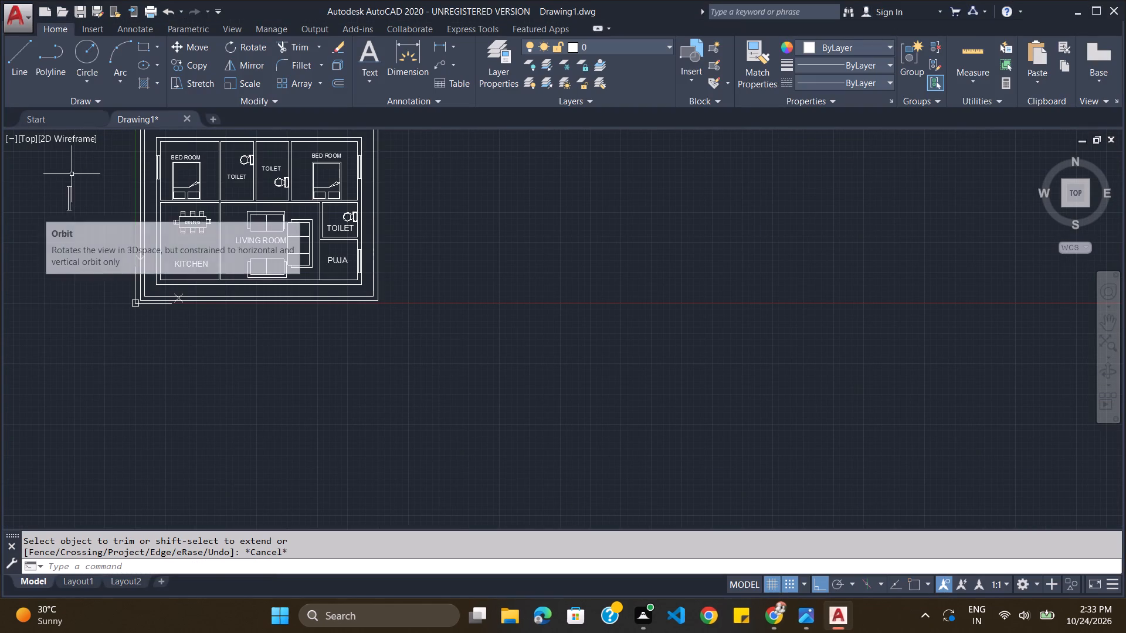
drag(72, 174, 65, 165)
text(RO)
key(Return)
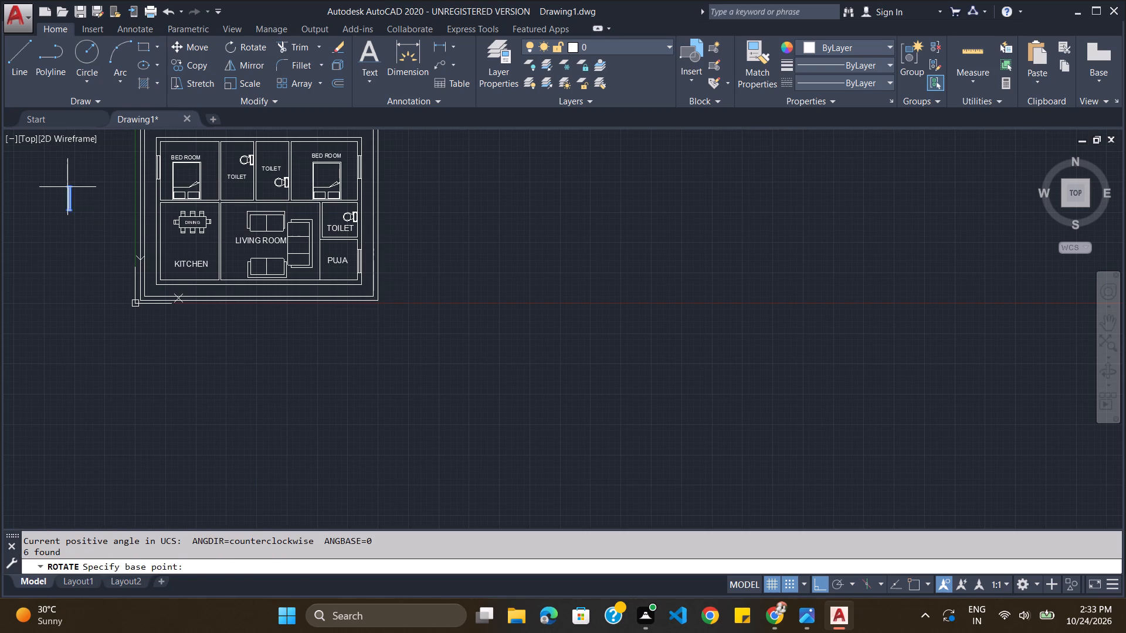
click(67, 186)
click(81, 205)
Copy the rotated window symbol and paste it into the lower outer wall below the KITCHEN.
drag(73, 173, 32, 169)
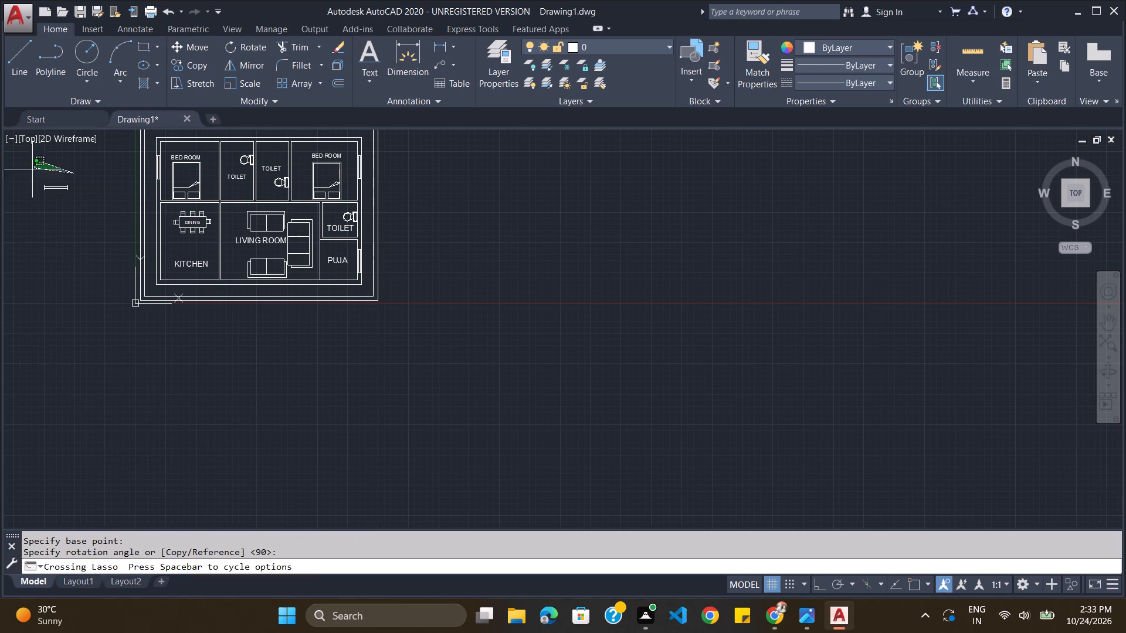
drag(32, 169, 67, 173)
key(ctrl+c)
key(ctrl+v)
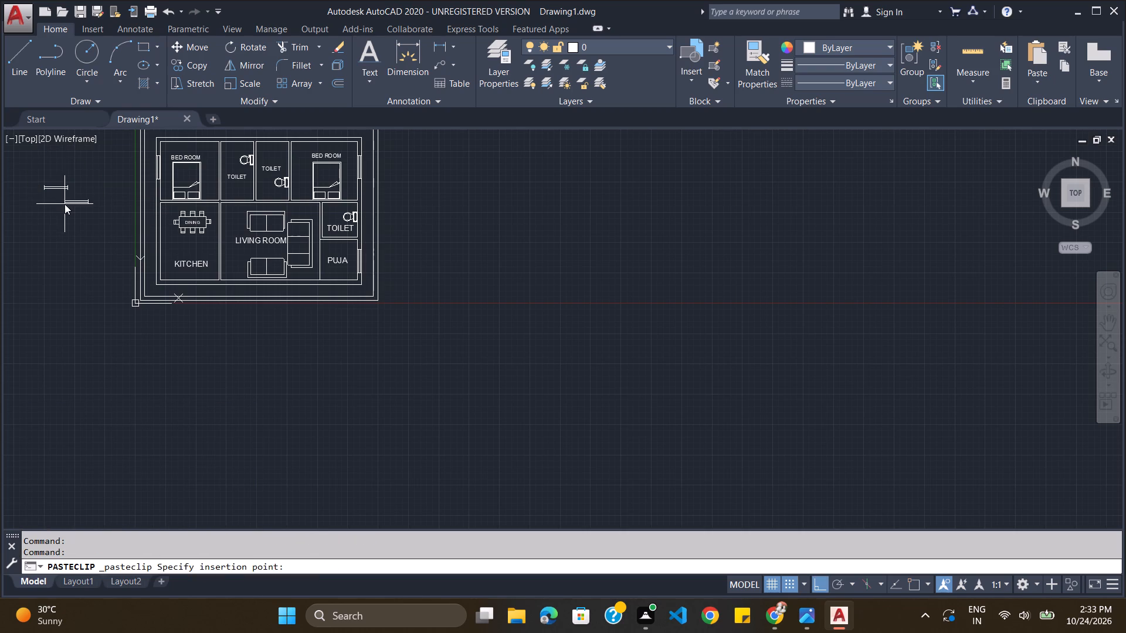
scroll(190, 290, up, 2)
scroll(116, 269, up, 3)
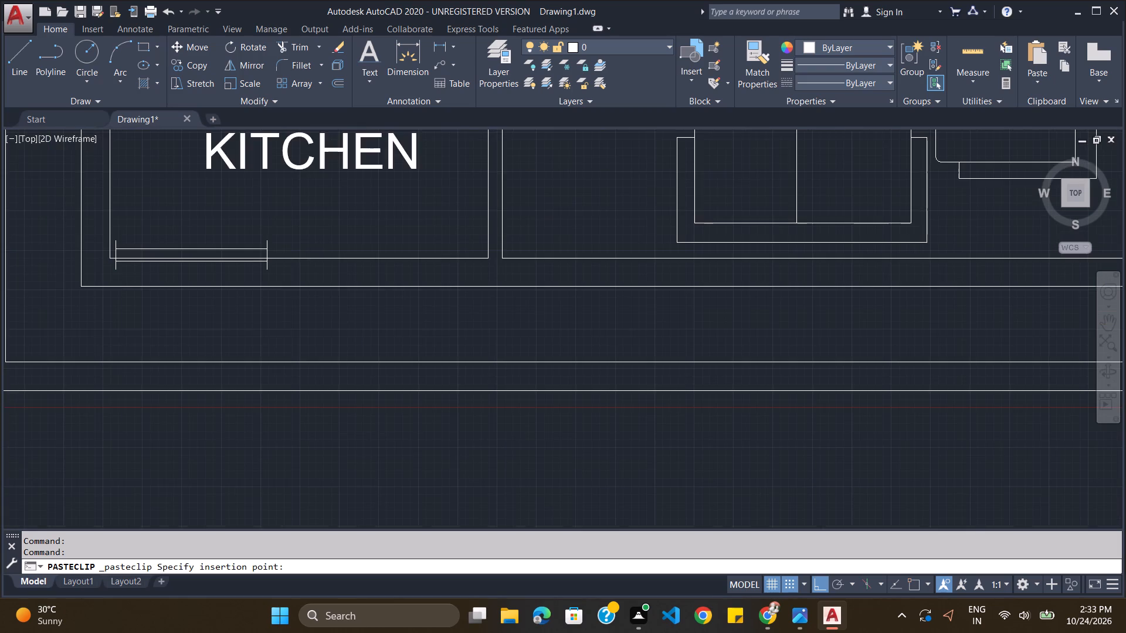
click(206, 298)
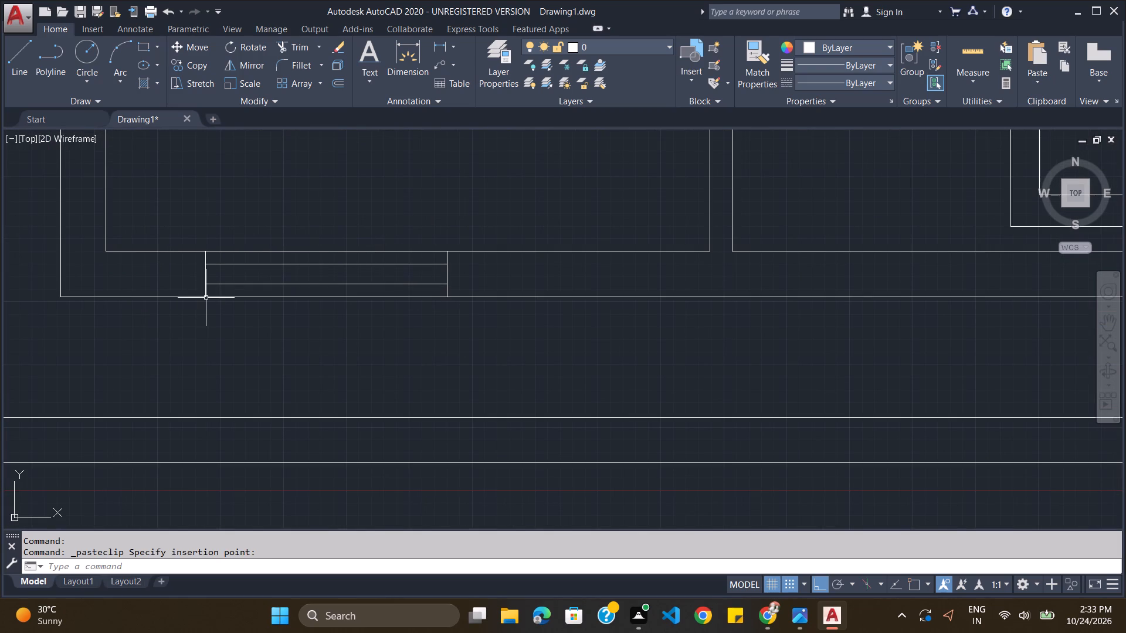
Paste another horizontal window symbol into the lower outer wall below the LIVING ROOM.
key(ctrl+v)
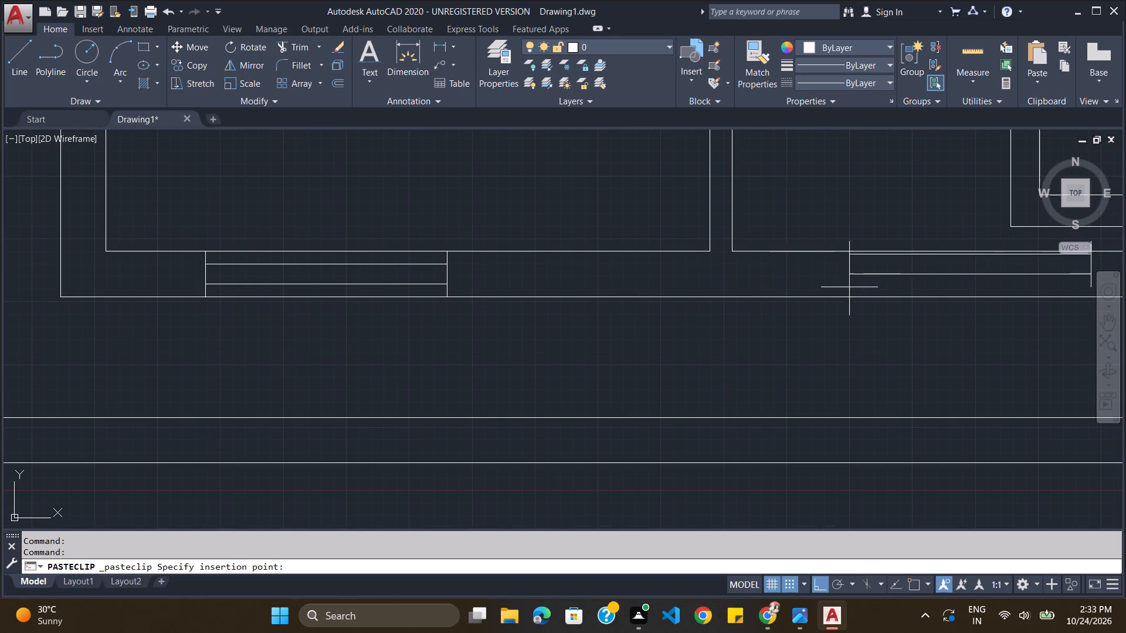
scroll(812, 297, down, 2)
scroll(861, 308, up, 3)
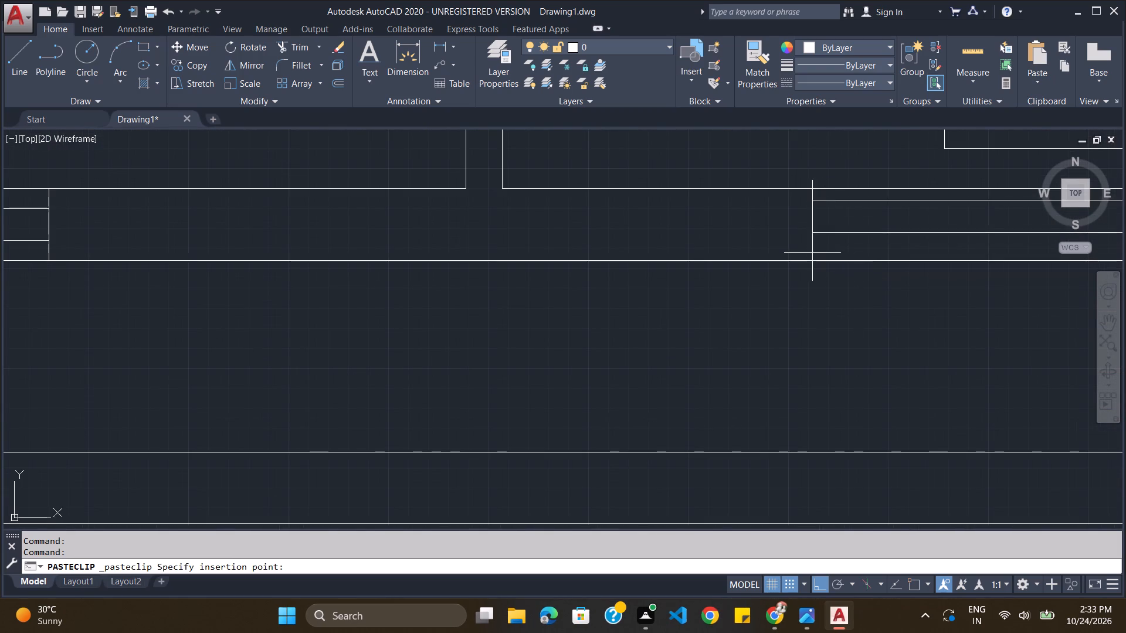
click(809, 261)
Examine how the LIVING ROOM window's end line meets the wall lines and compare the window with the reference image.
scroll(811, 332, down, 3)
scroll(854, 300, up, 4)
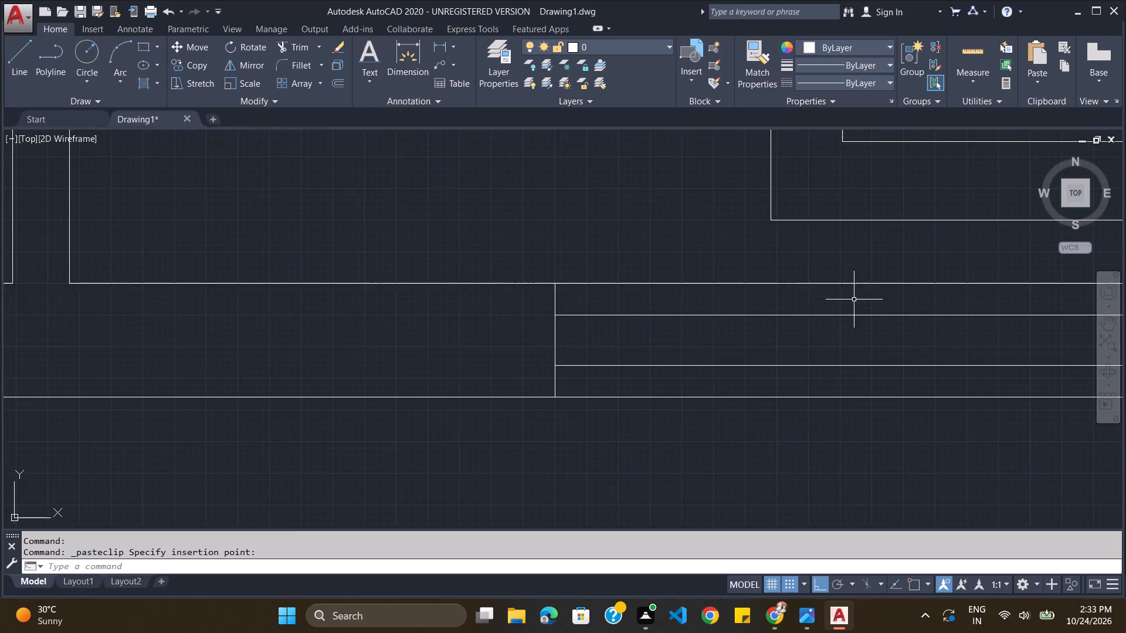
scroll(541, 394, up, 5)
scroll(610, 438, up, 3)
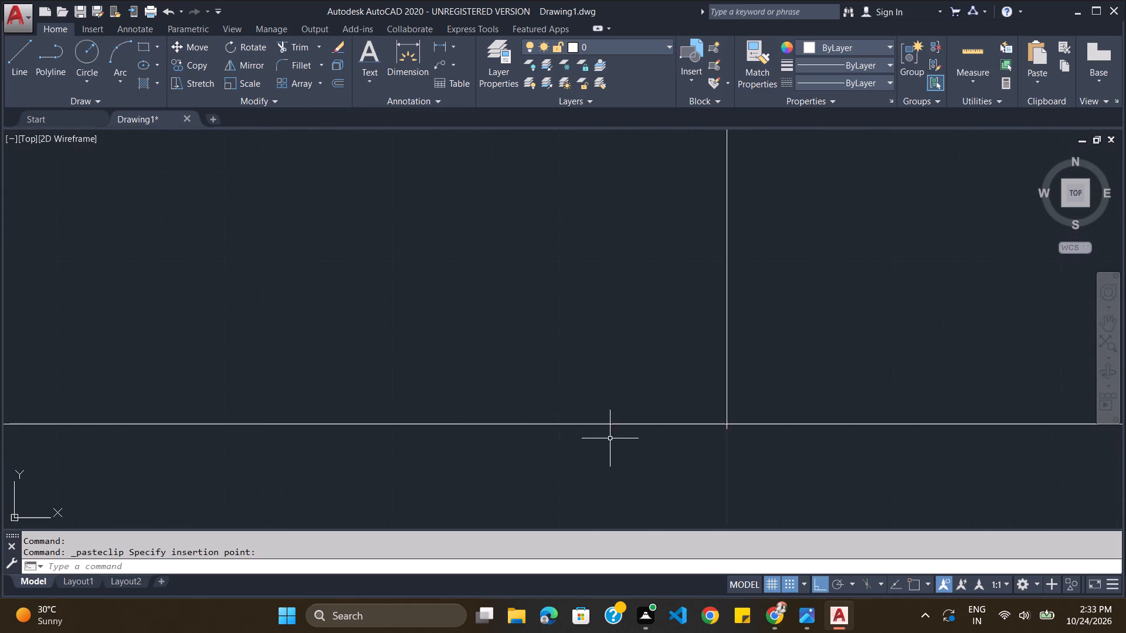
scroll(768, 424, down, 6)
scroll(766, 375, down, 3)
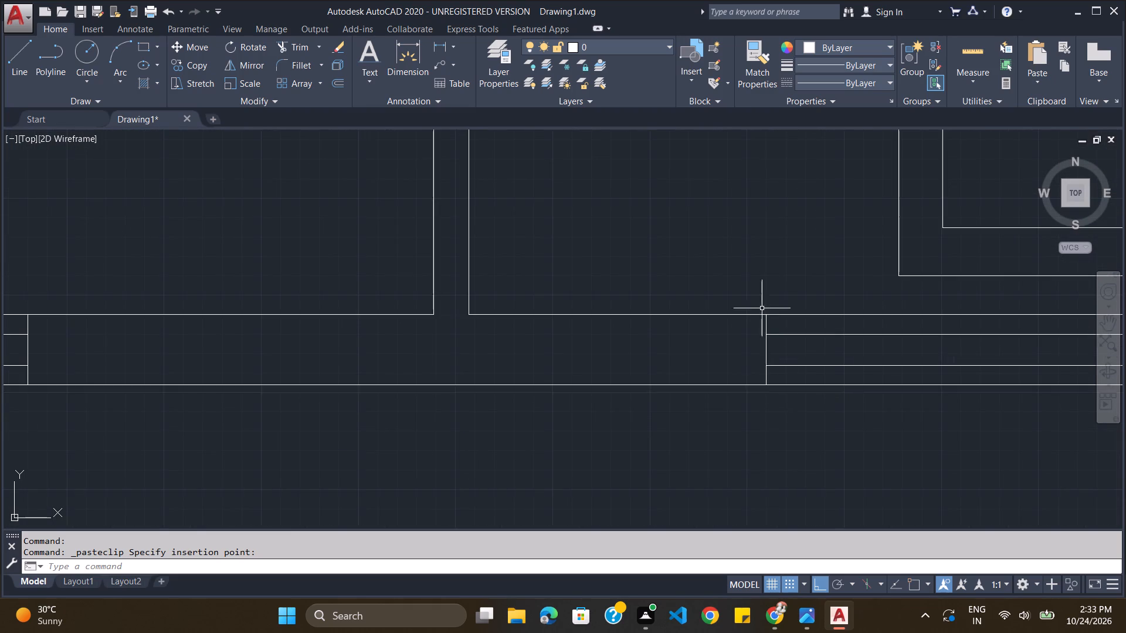
scroll(762, 299, up, 3)
scroll(785, 382, up, 7)
scroll(782, 387, down, 2)
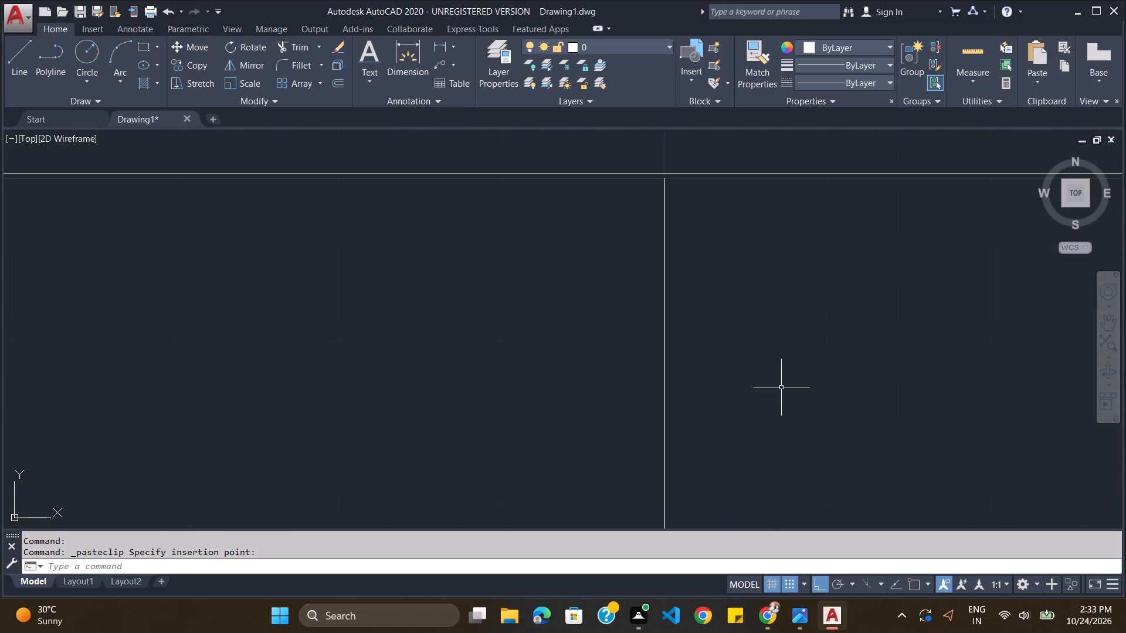
scroll(708, 303, down, 9)
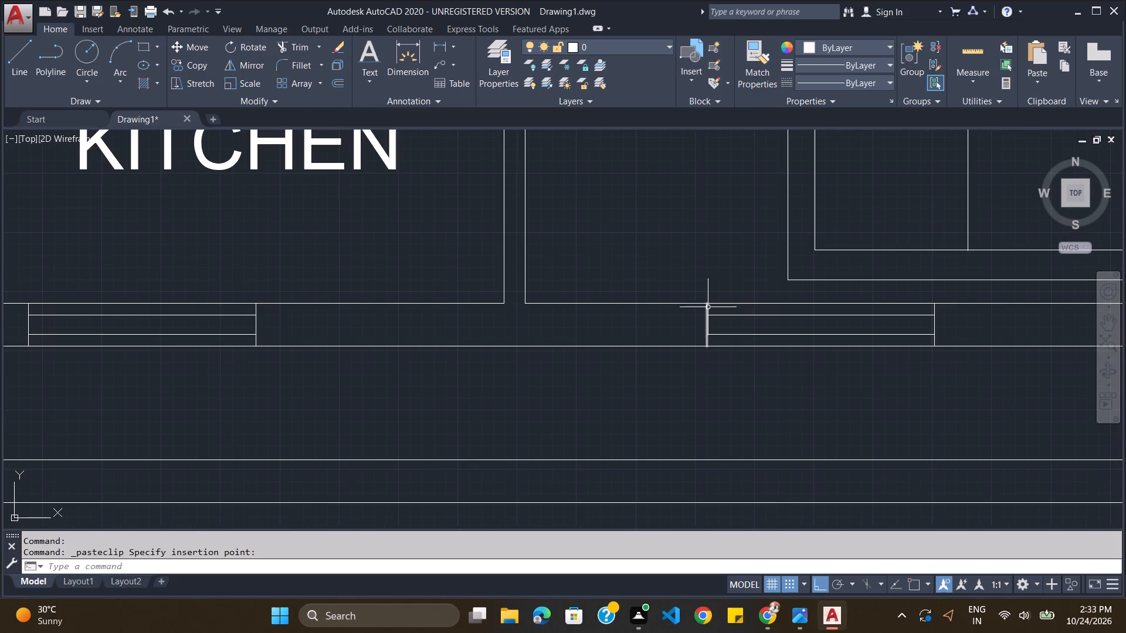
key(alt+Tab)
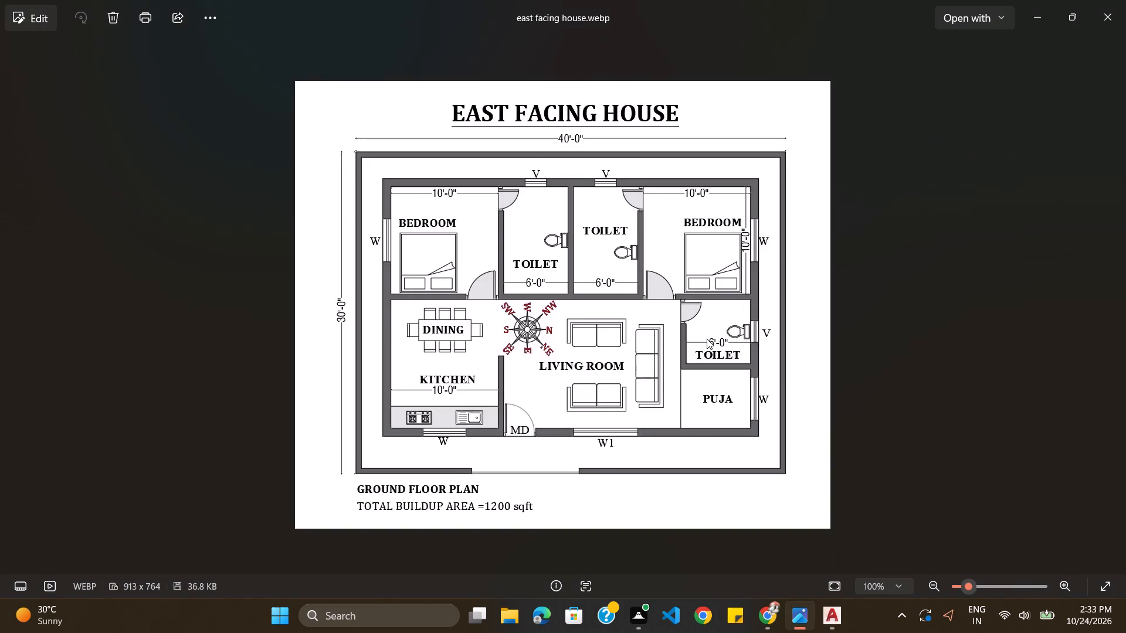
key(alt+Tab)
scroll(728, 319, up, 3)
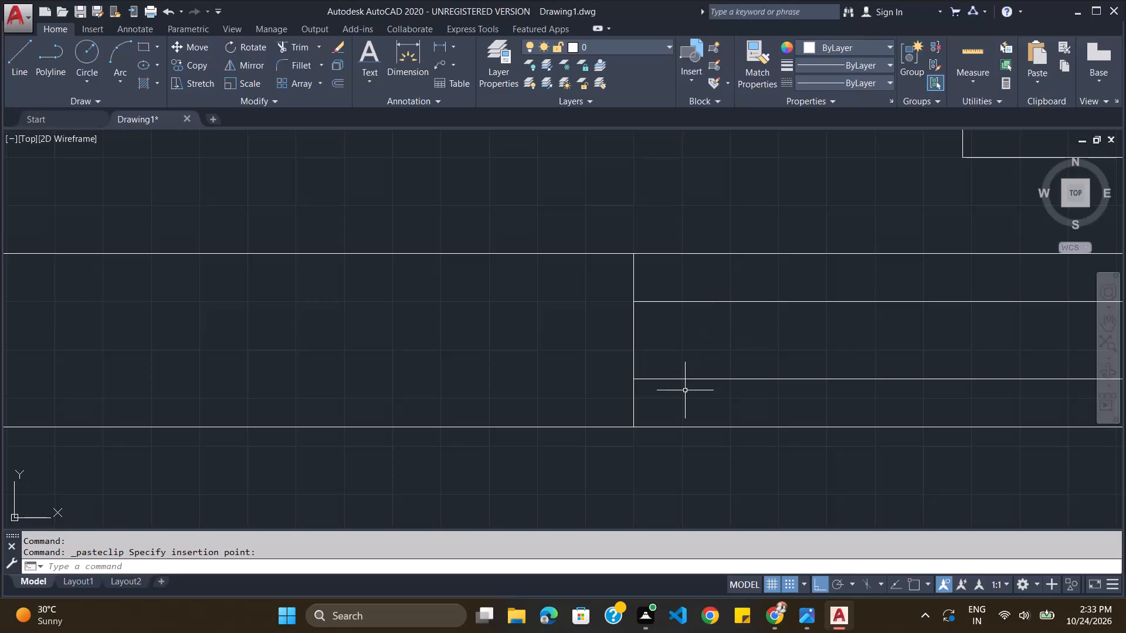
Trim the left end line of the KITCHEN window where it overshoots the upper and lower wall lines.
scroll(680, 394, down, 5)
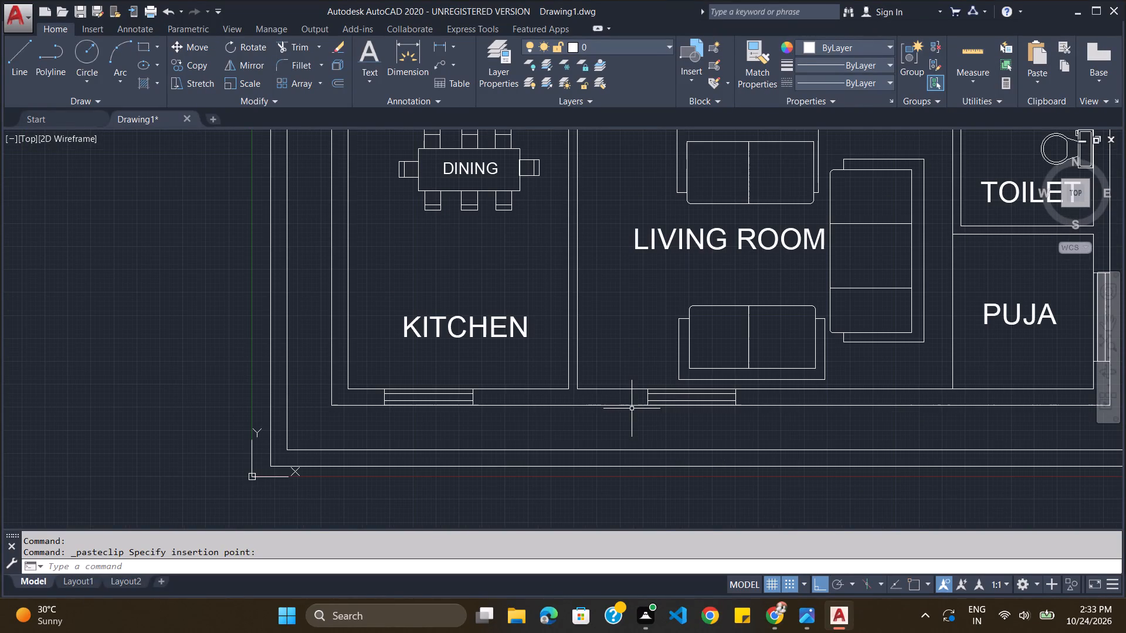
key(Escape)
text(TRIM)
key(Return)
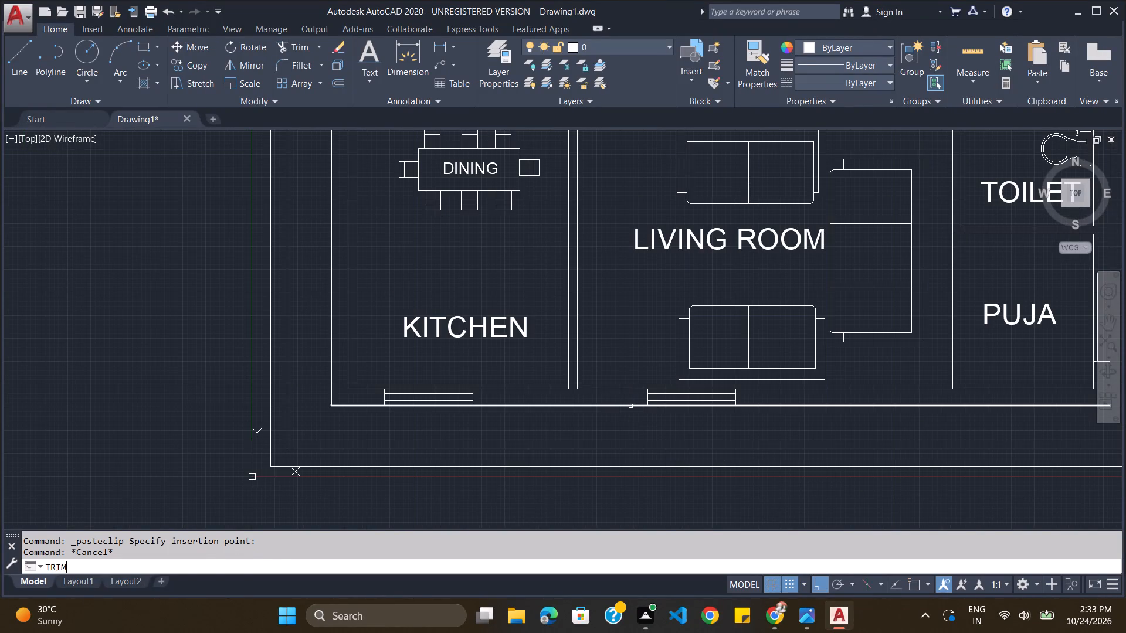
key(Return)
scroll(402, 392, up, 4)
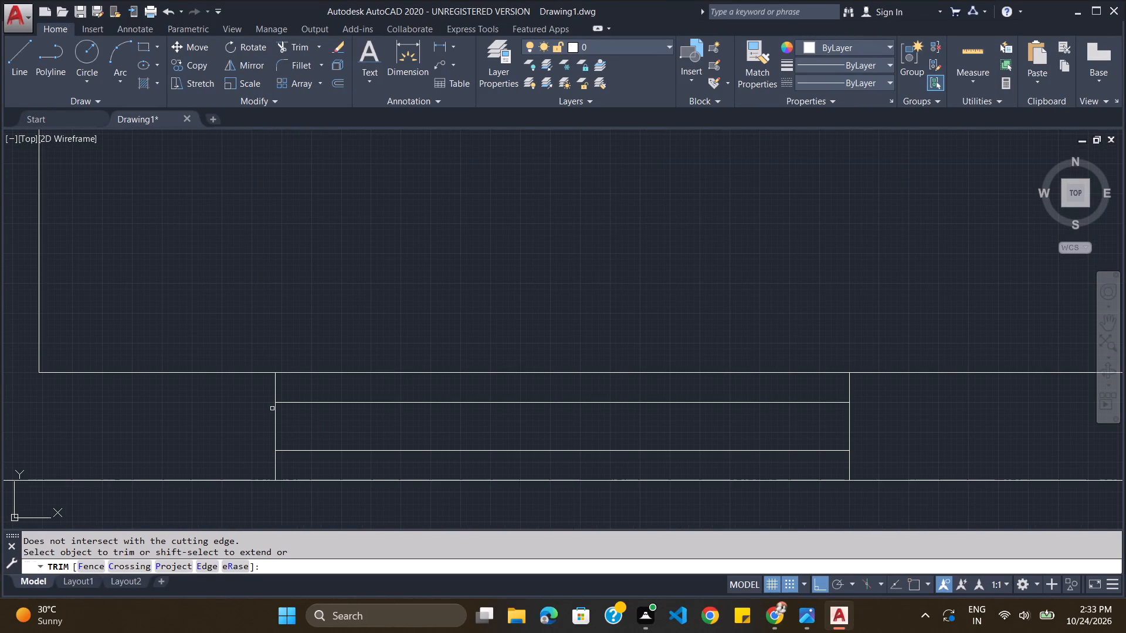
scroll(276, 394, up, 3)
scroll(272, 321, up, 2)
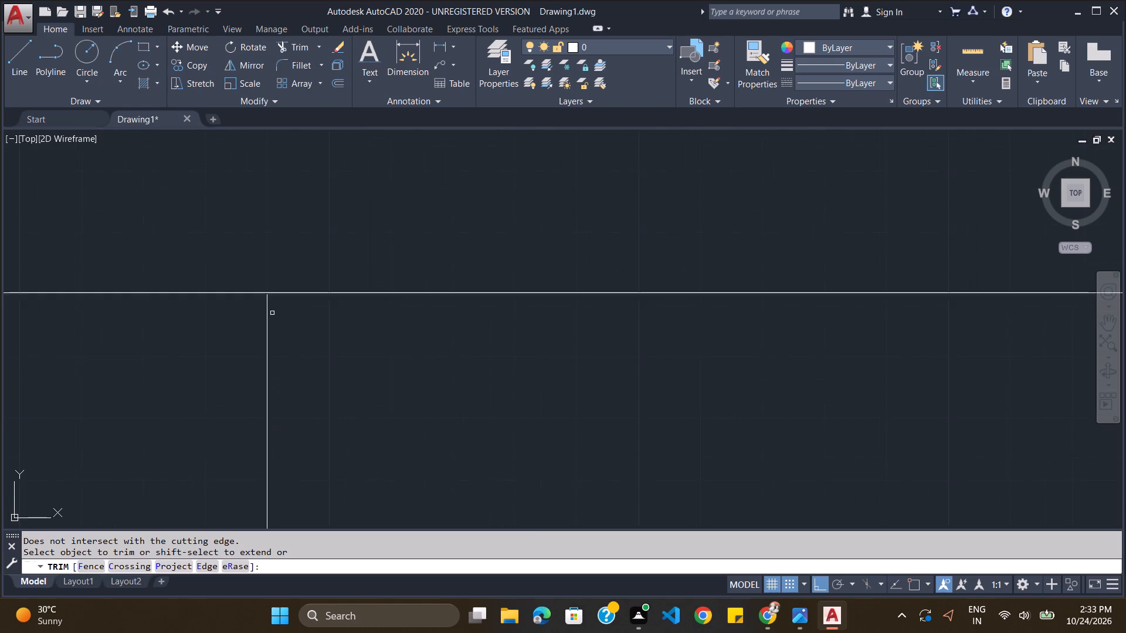
scroll(272, 313, up, 2)
shift+click(256, 331)
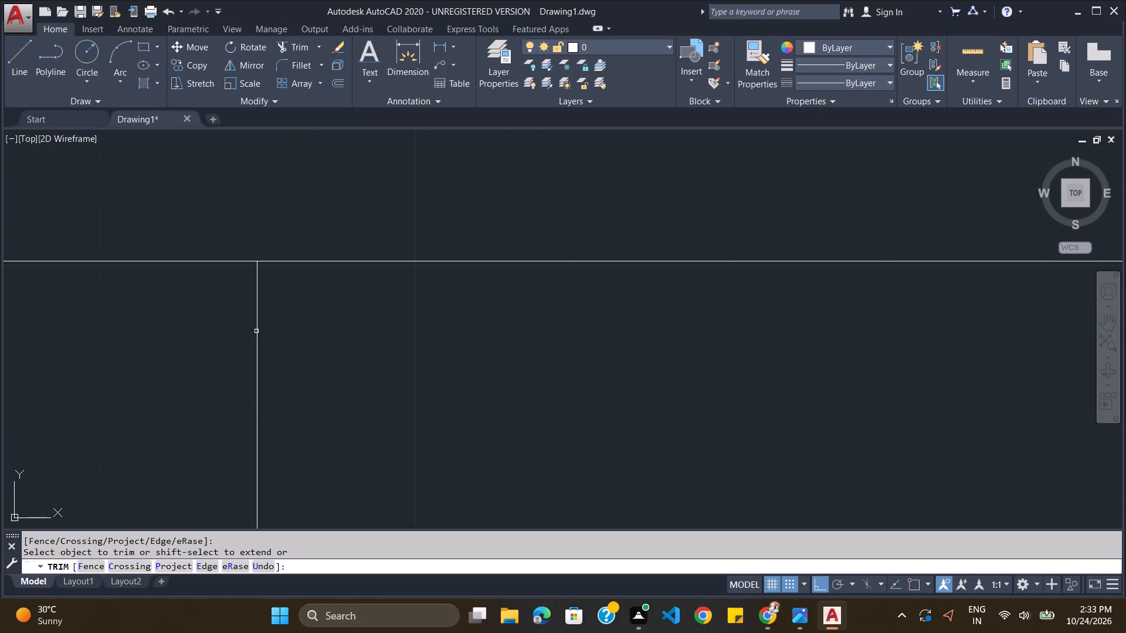
scroll(370, 344, down, 4)
scroll(762, 398, down, 3)
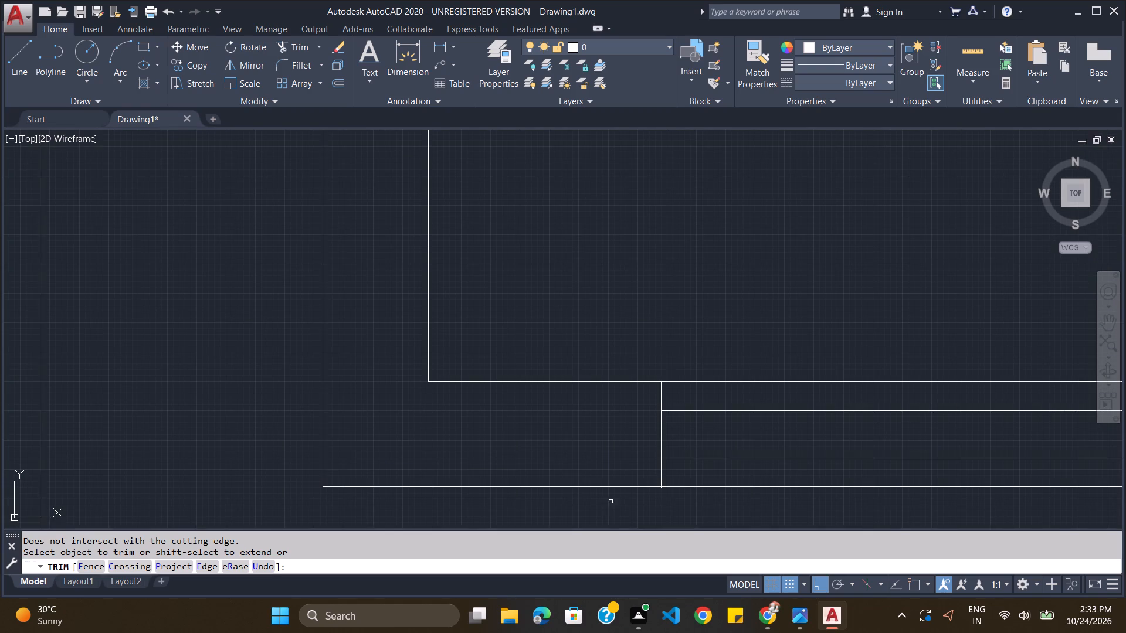
scroll(663, 490, up, 6)
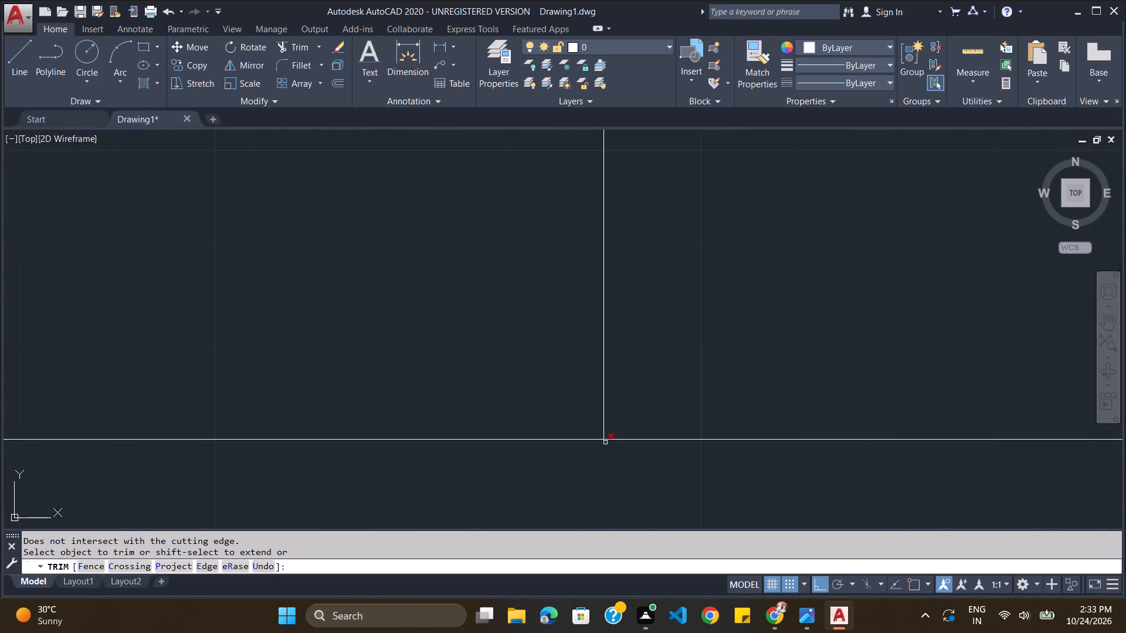
click(605, 443)
Trim the right end line of the KITCHEN window where it overshoots the lower and upper wall lines.
scroll(677, 452, down, 5)
scroll(791, 431, down, 5)
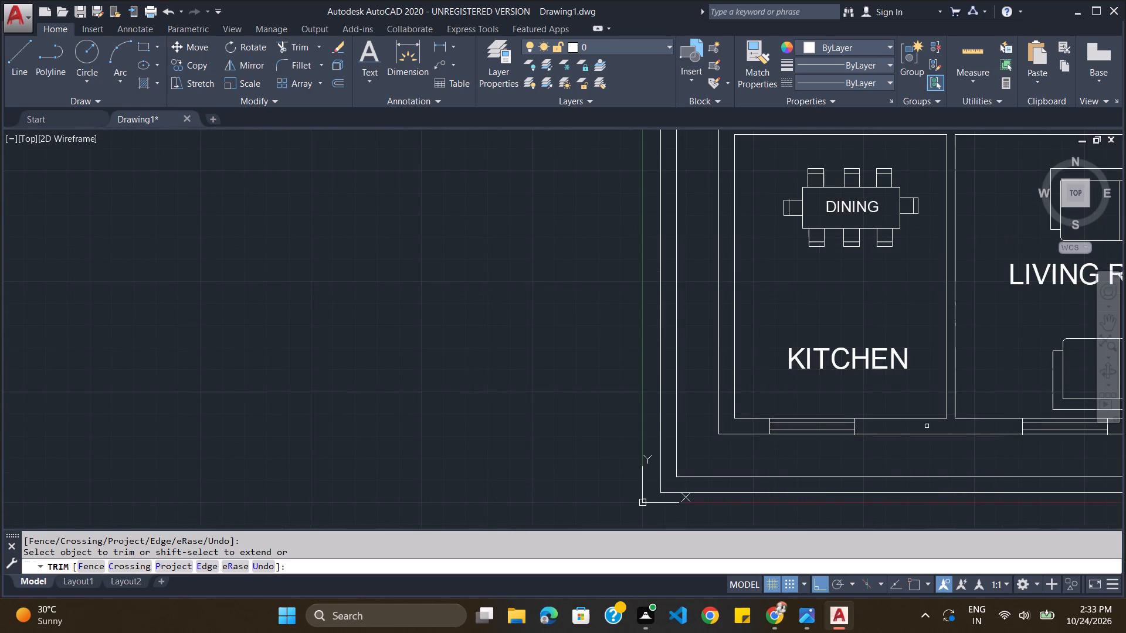
scroll(849, 431, up, 5)
scroll(914, 502, up, 5)
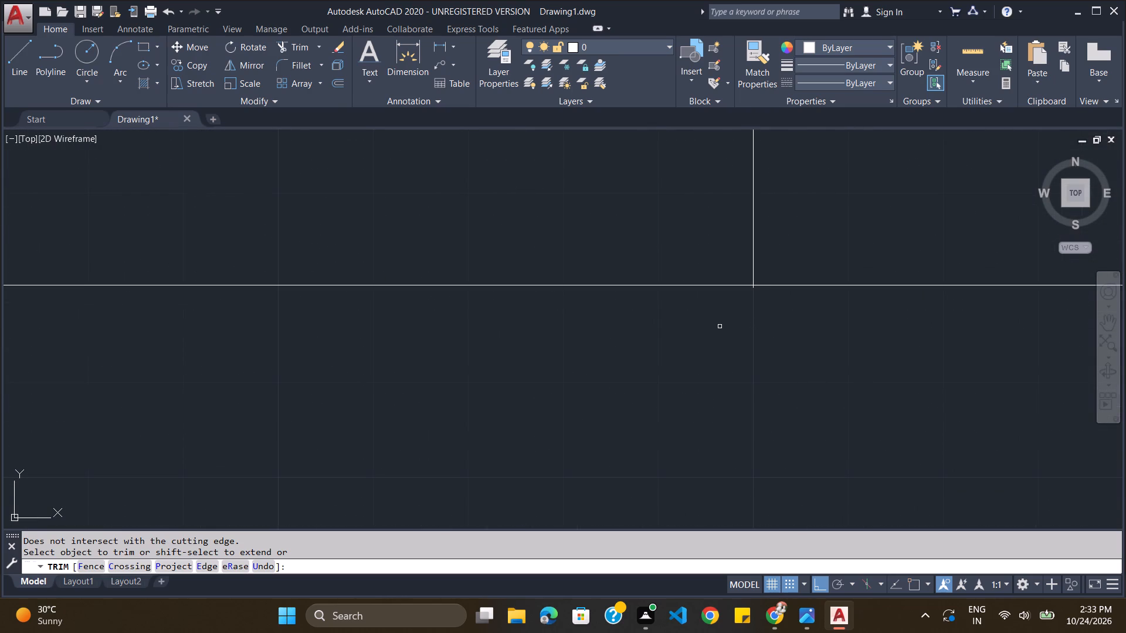
click(753, 289)
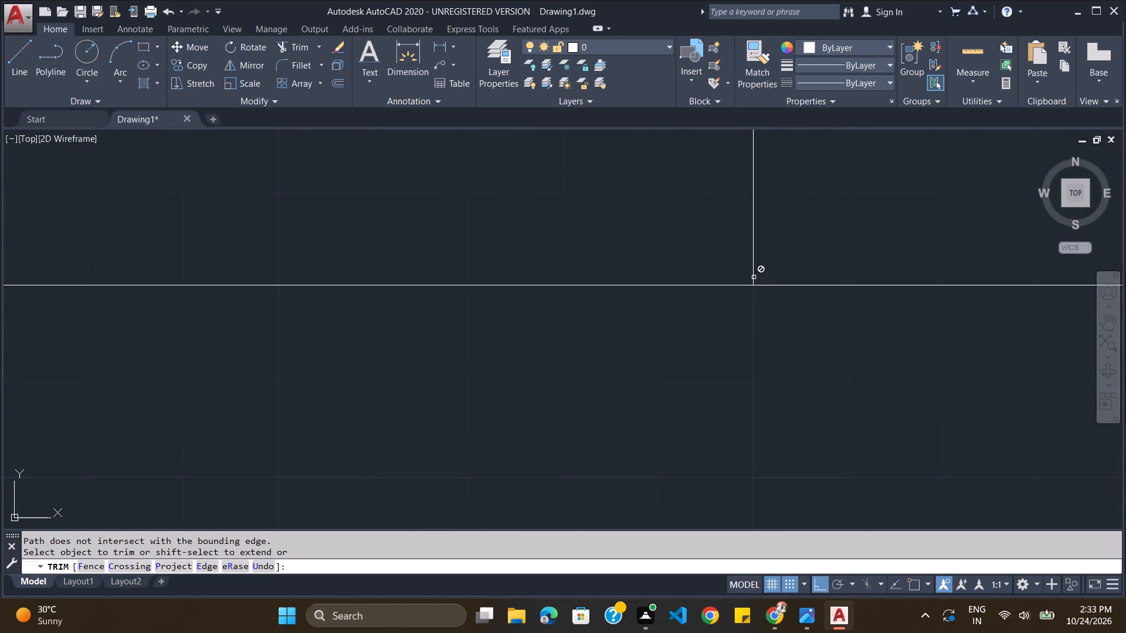
shift+click(754, 277)
scroll(754, 280, down, 3)
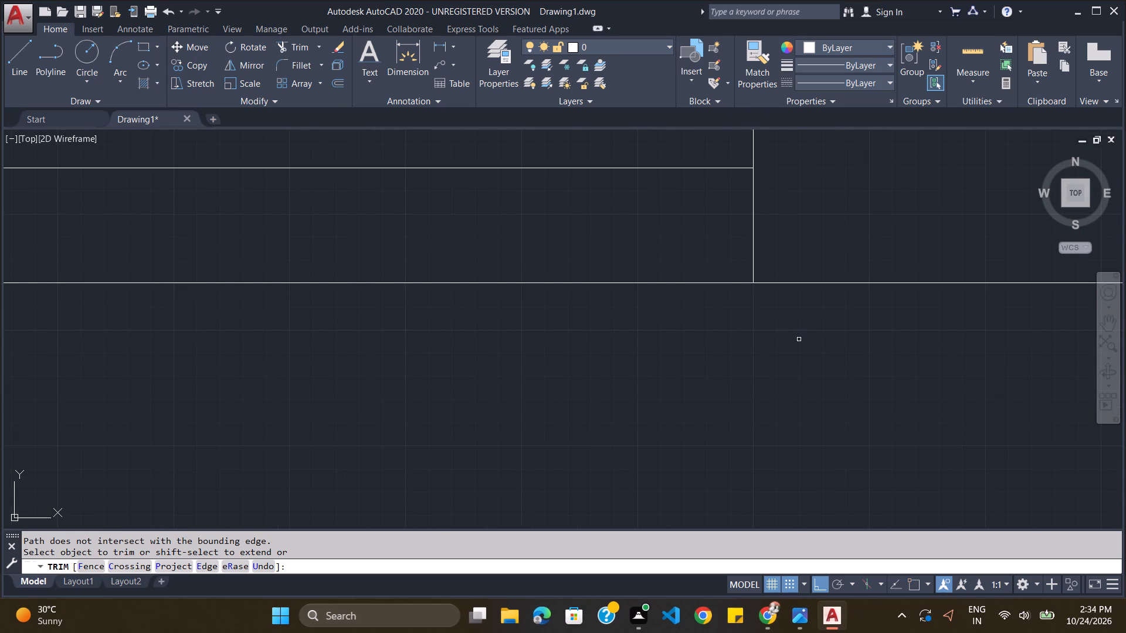
scroll(798, 339, down, 4)
scroll(792, 249, up, 4)
scroll(782, 373, up, 4)
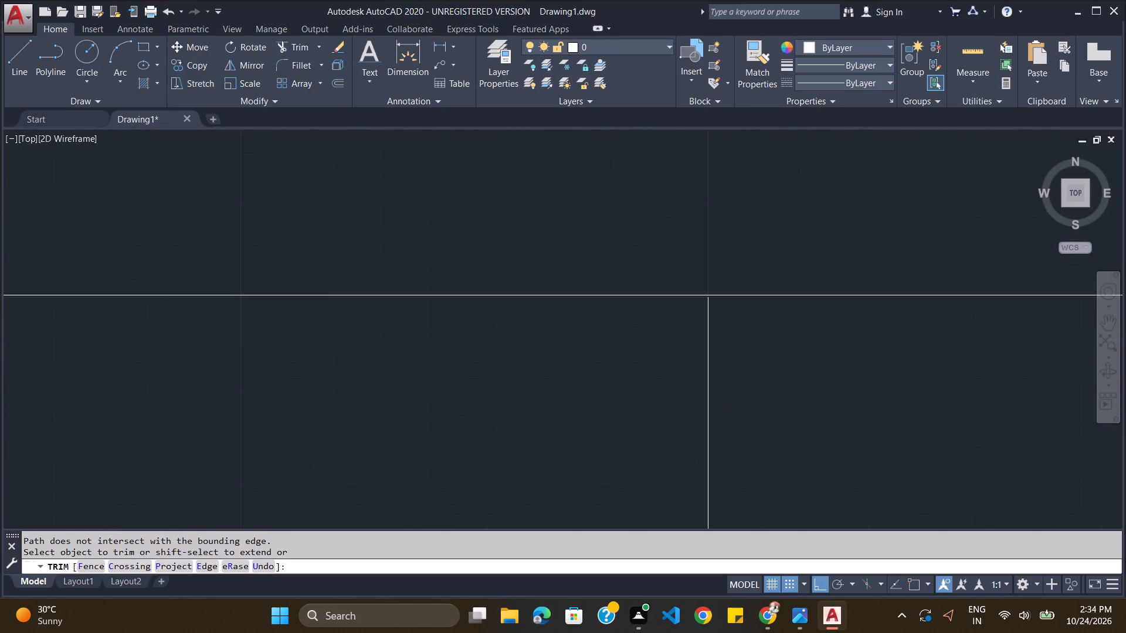
shift+click(662, 328)
Trim the left end line of the LIVING ROOM window back to the outer wall lines.
scroll(697, 356, down, 4)
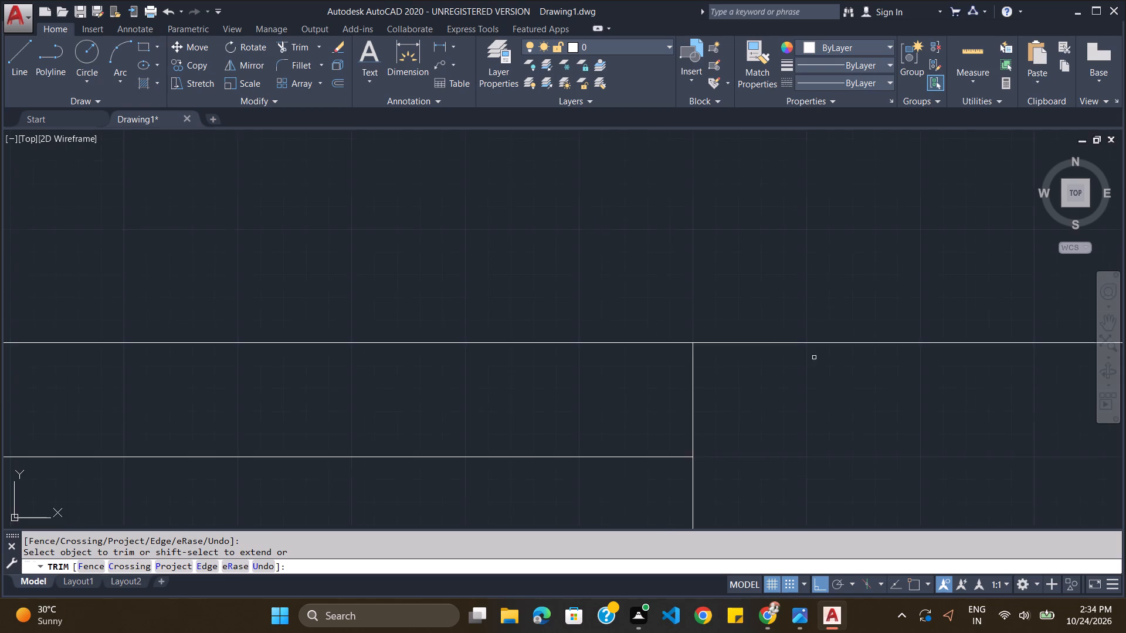
scroll(818, 358, down, 4)
scroll(881, 367, down, 5)
scroll(940, 375, up, 3)
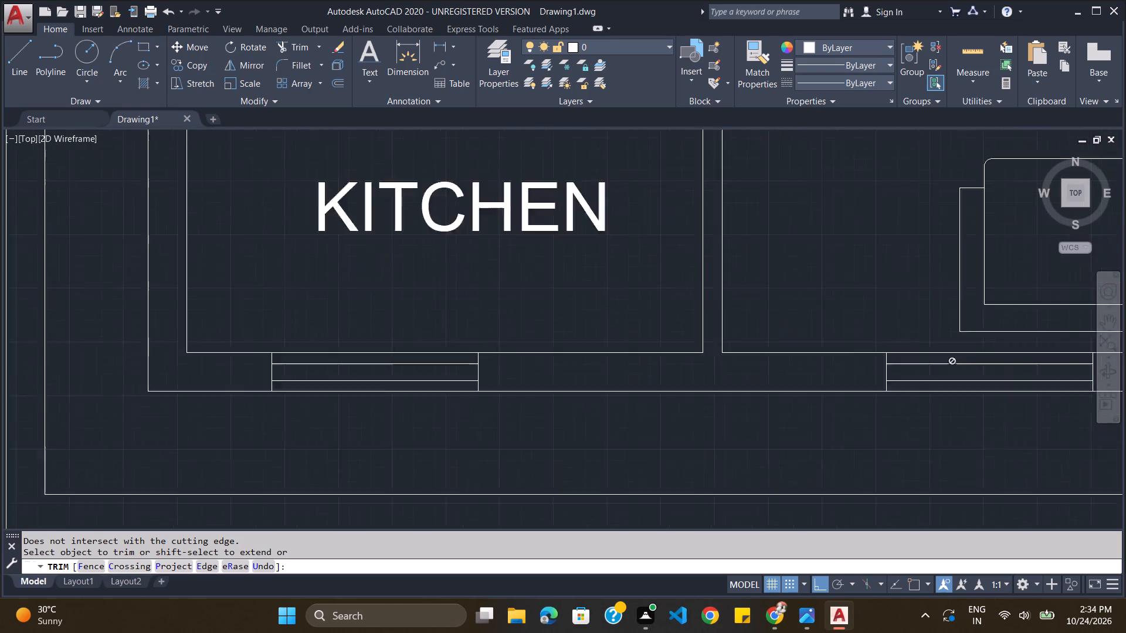
scroll(945, 369, up, 3)
scroll(782, 356, up, 4)
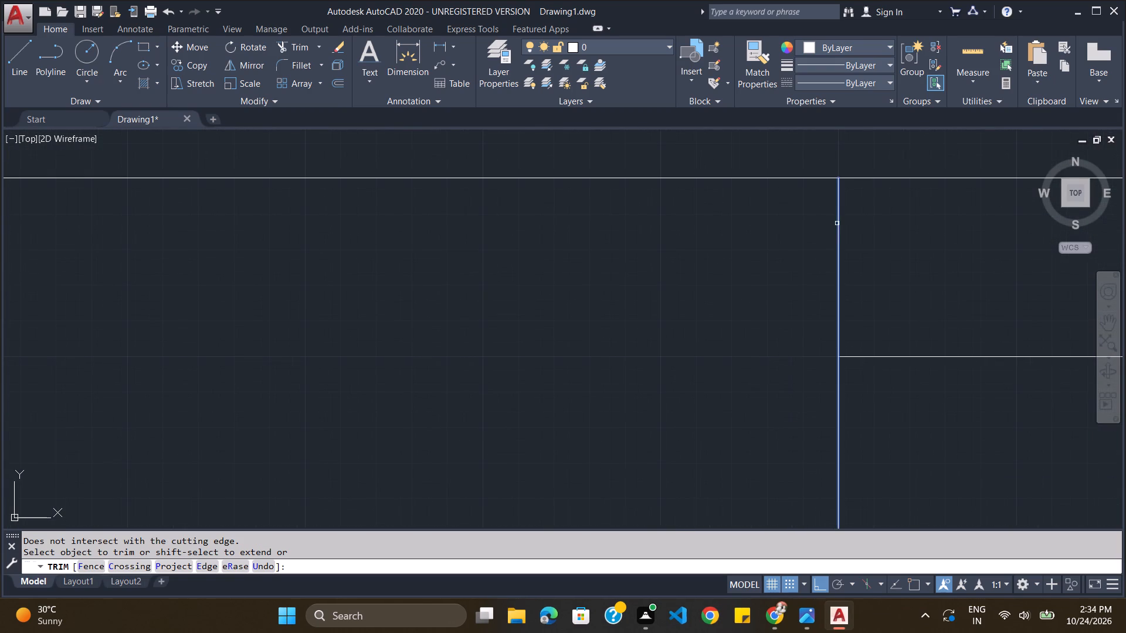
shift+click(839, 222)
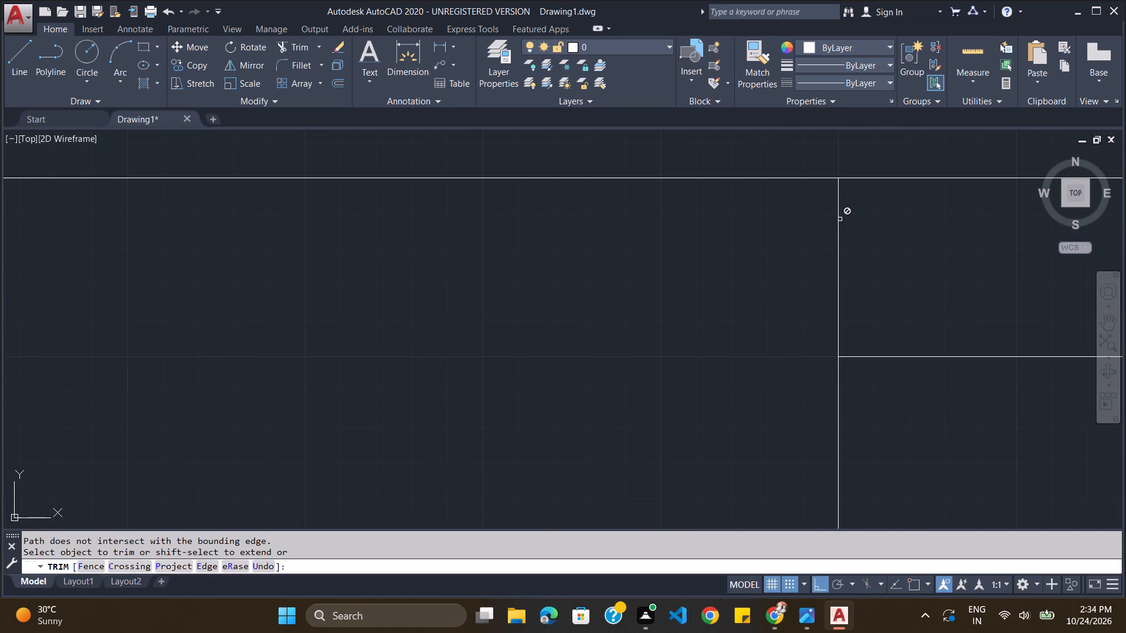
scroll(852, 287, down, 4)
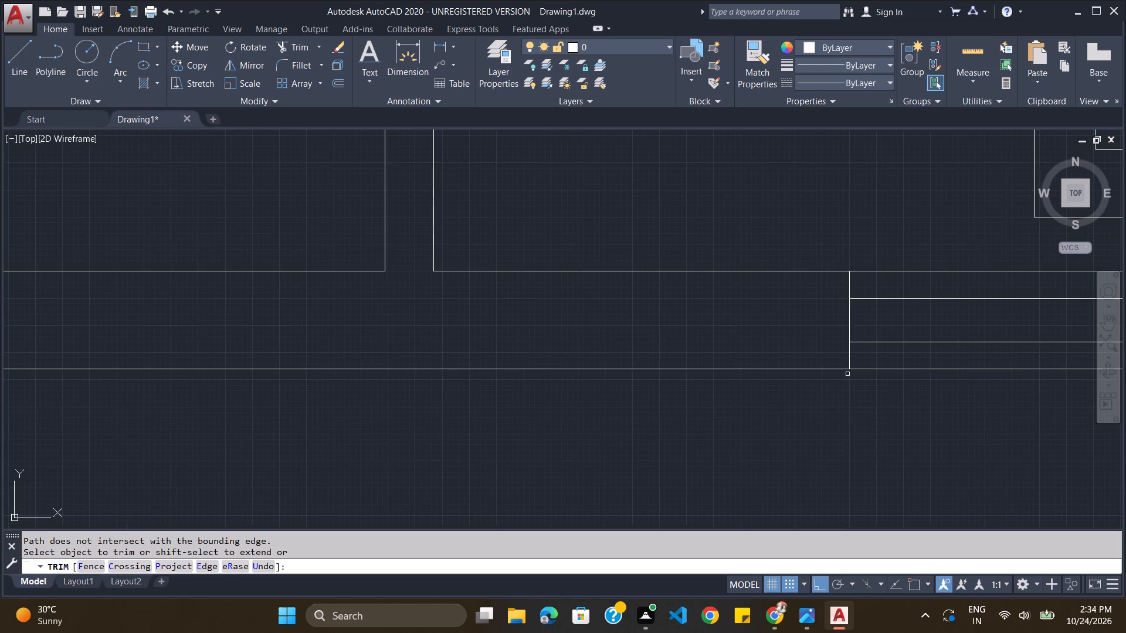
scroll(847, 374, up, 8)
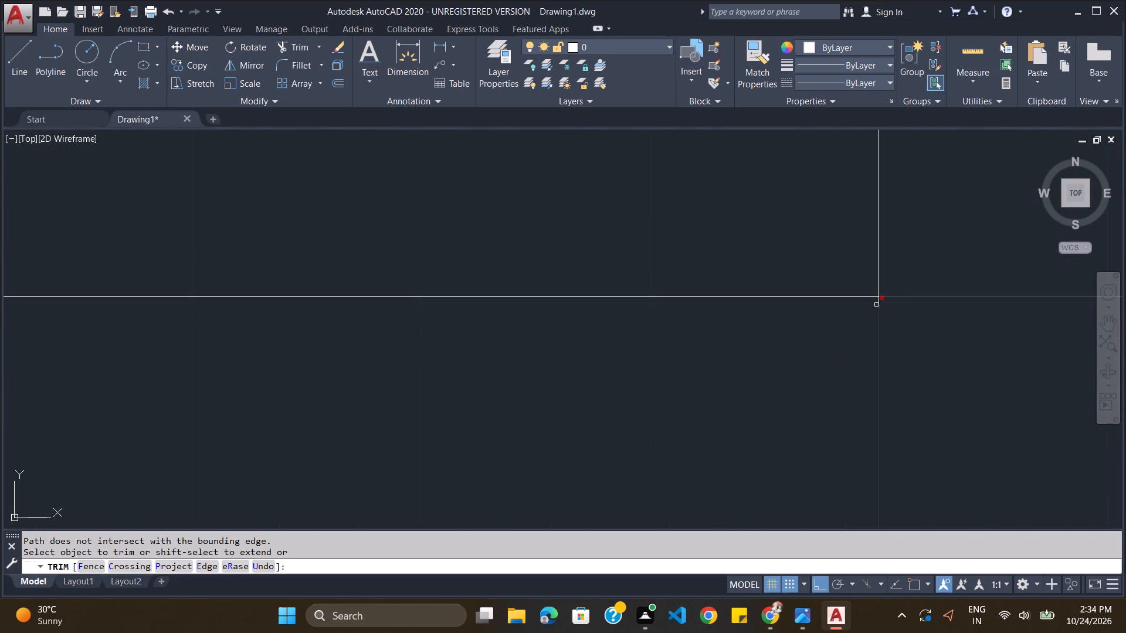
click(879, 302)
Trim the right end line of the LIVING ROOM window back to the outer wall lines.
scroll(869, 362, down, 13)
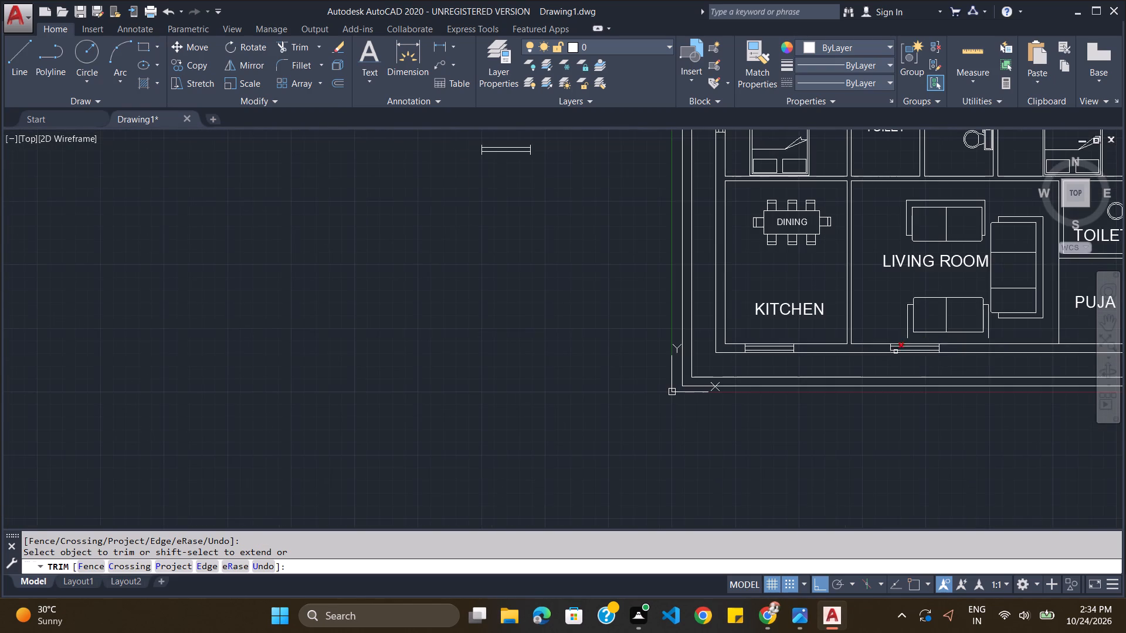
scroll(938, 358, up, 4)
scroll(950, 276, up, 4)
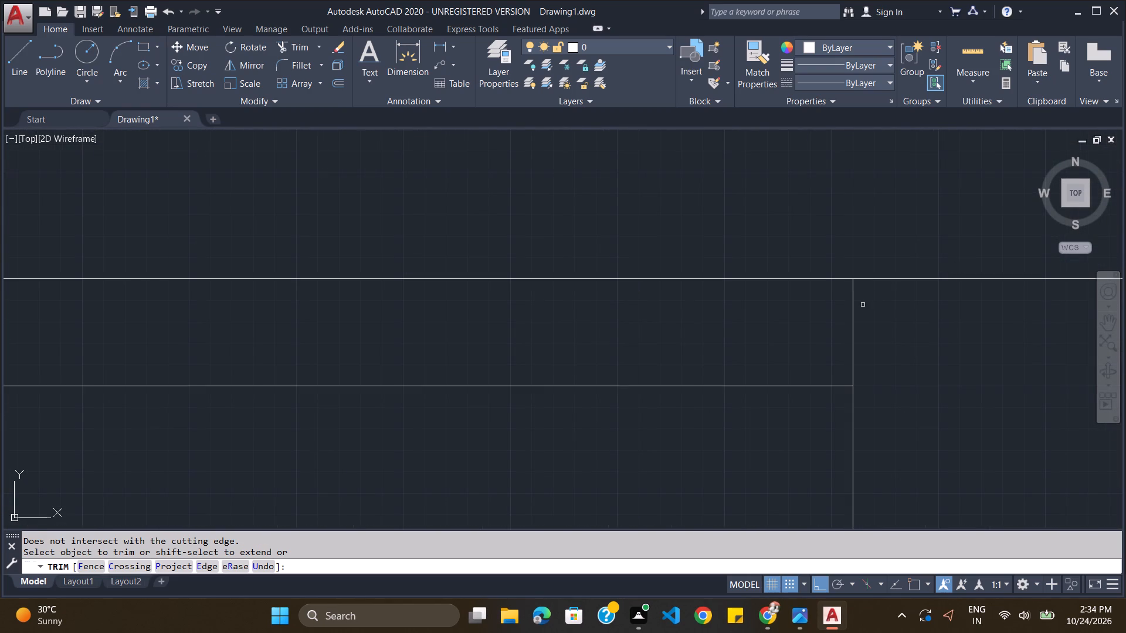
shift+click(852, 303)
scroll(870, 369, down, 5)
scroll(866, 393, up, 5)
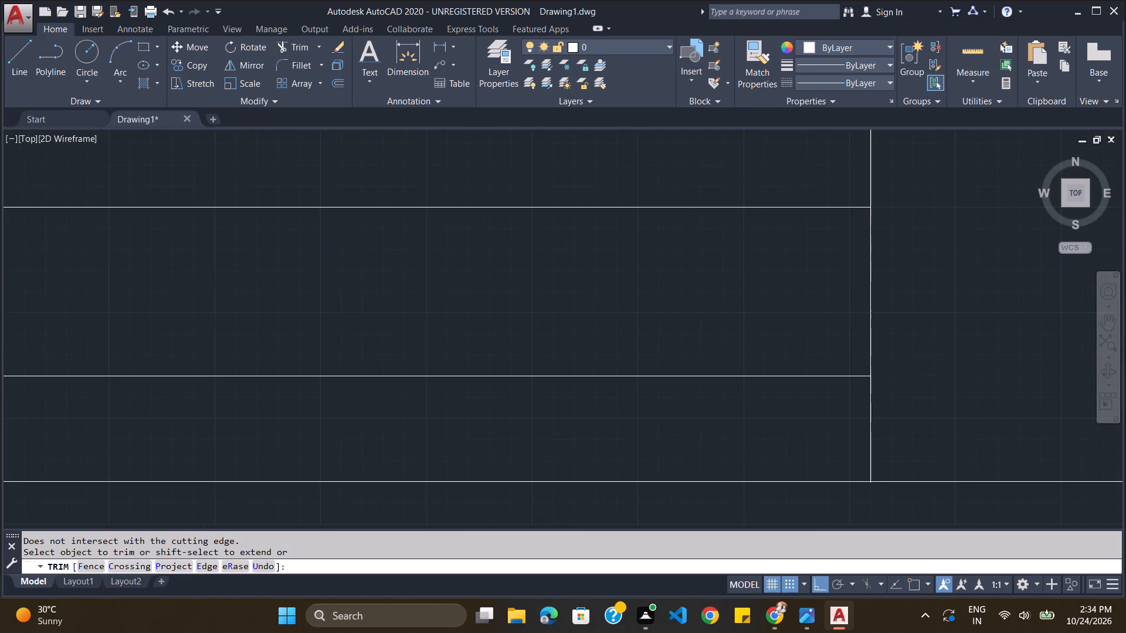
scroll(874, 495, up, 5)
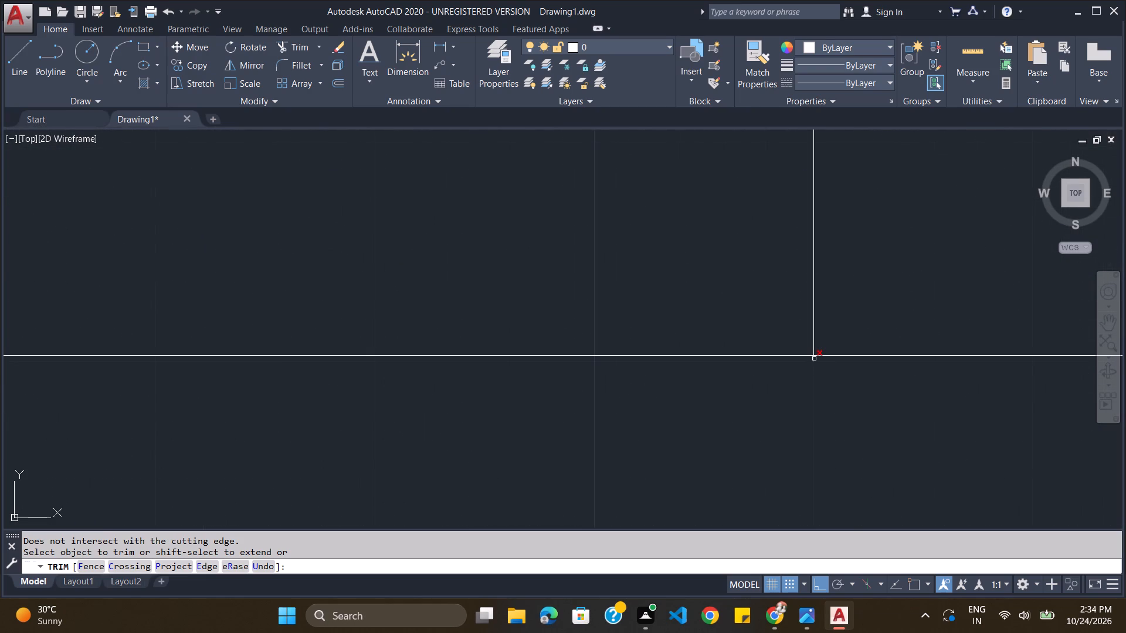
click(814, 360)
Examine how the LIVING ROOM window's right end line meets the upper wall line.
scroll(814, 362, down, 5)
scroll(832, 284, down, 3)
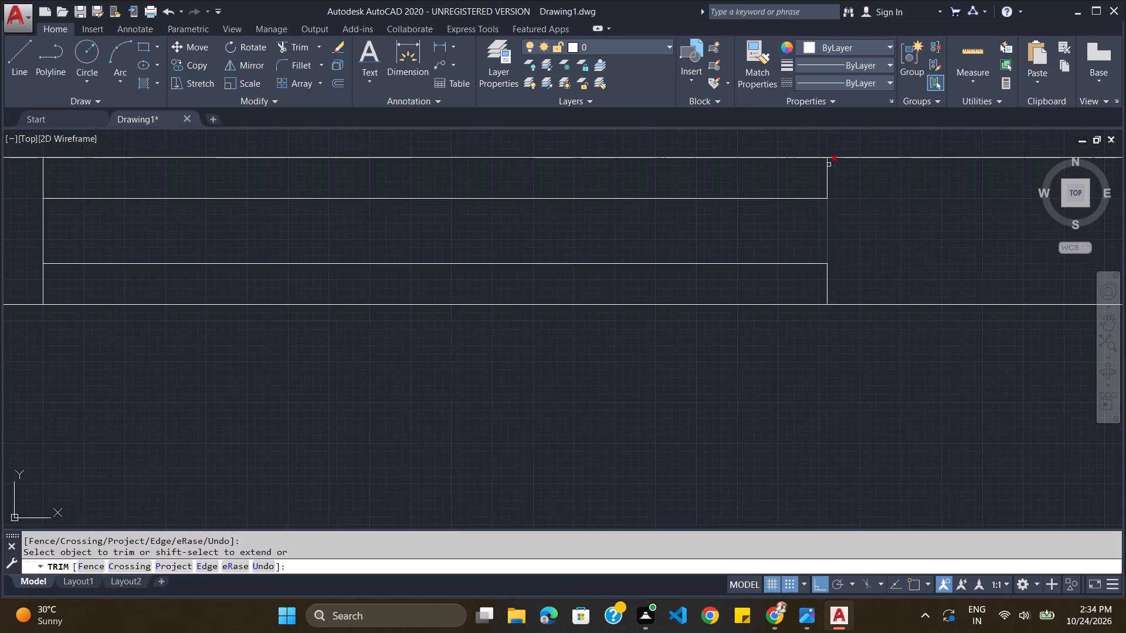
scroll(829, 161, up, 10)
scroll(801, 162, down, 4)
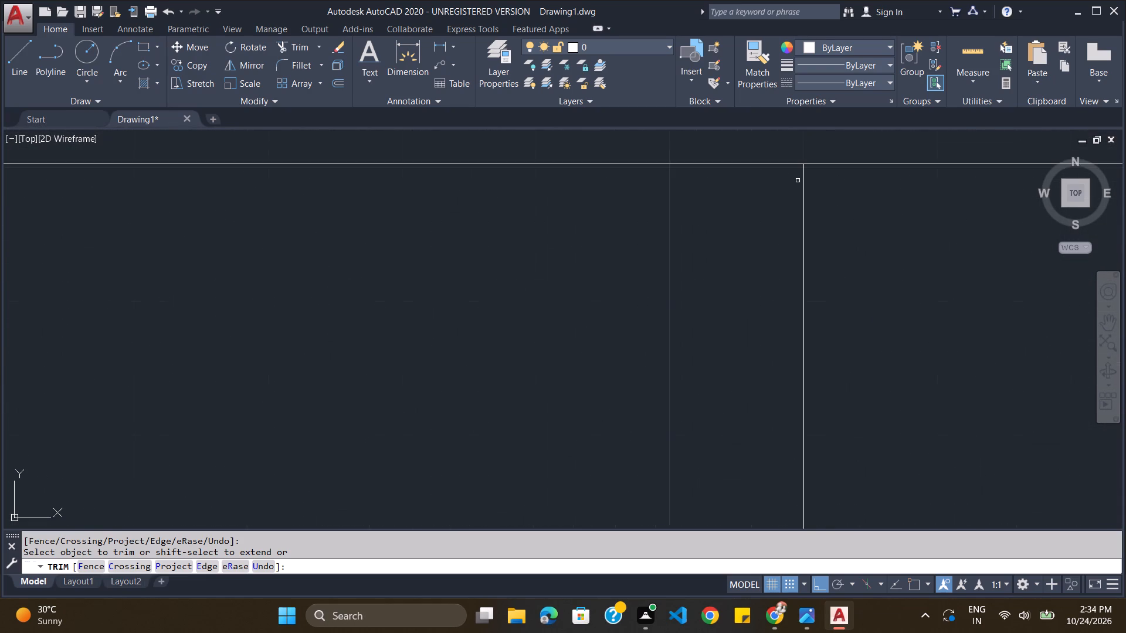
scroll(798, 145, up, 4)
scroll(811, 277, up, 4)
scroll(846, 270, down, 7)
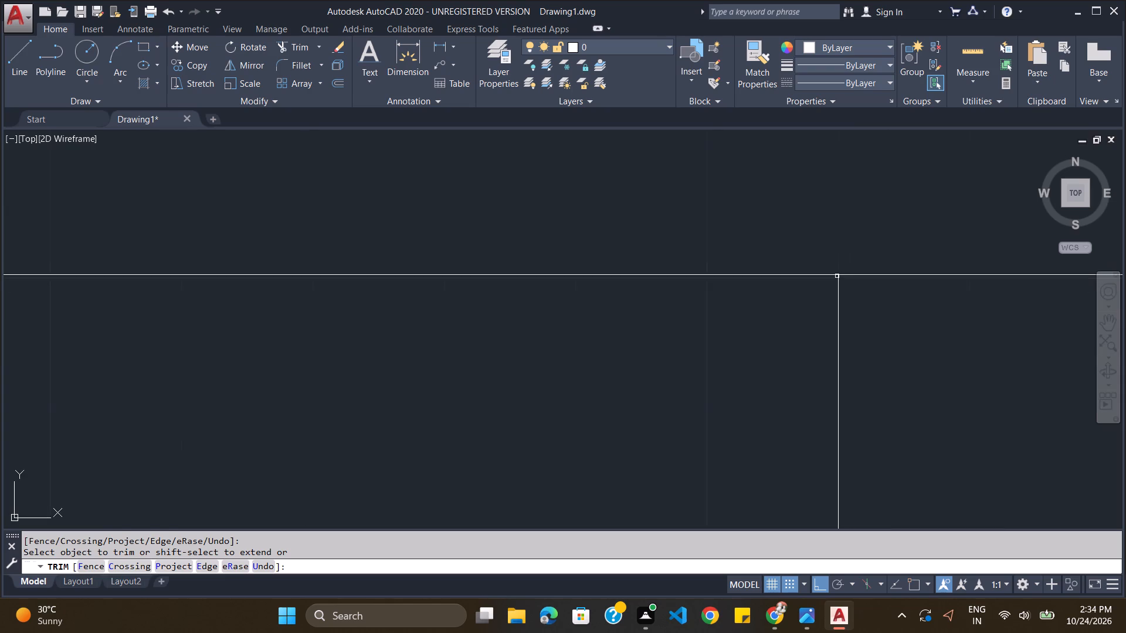
End trimming and delete the spare horizontal window symbol lying outside the plan, west of the boundary.
scroll(837, 276, down, 16)
scroll(838, 270, up, 4)
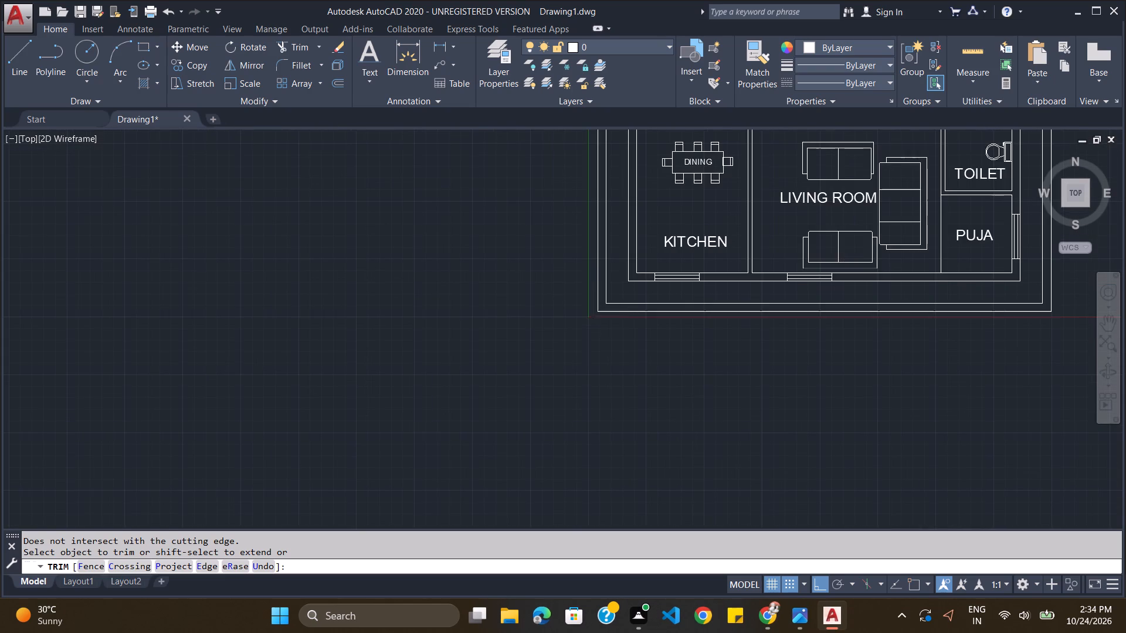
scroll(835, 271, down, 2)
scroll(802, 172, down, 2)
scroll(808, 126, up, 2)
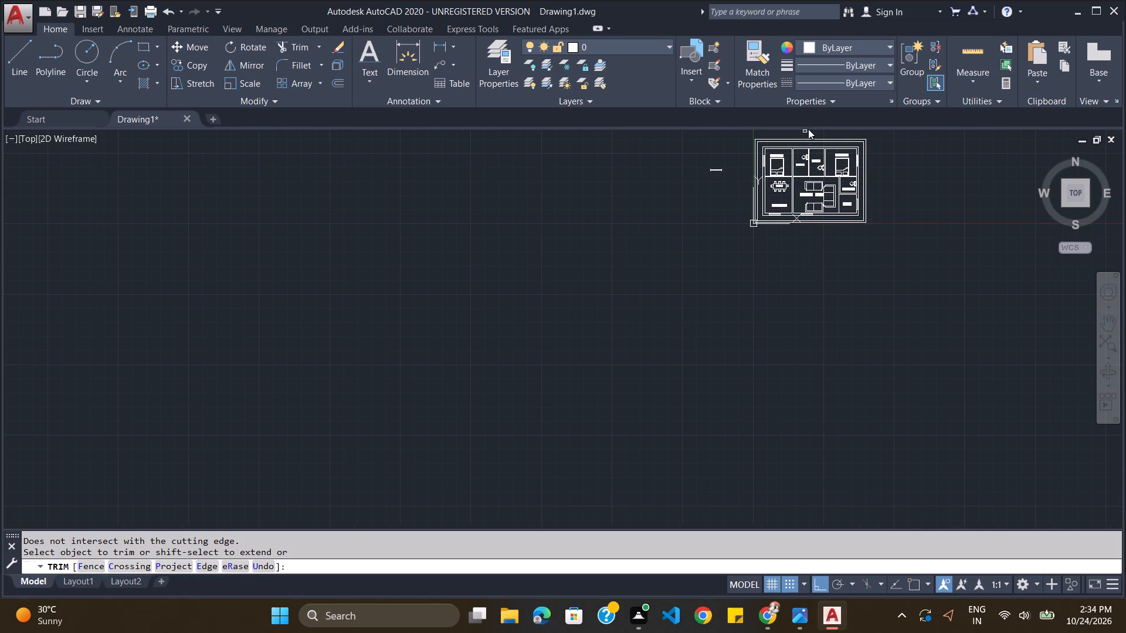
scroll(812, 135, up, 4)
scroll(339, 307, down, 1)
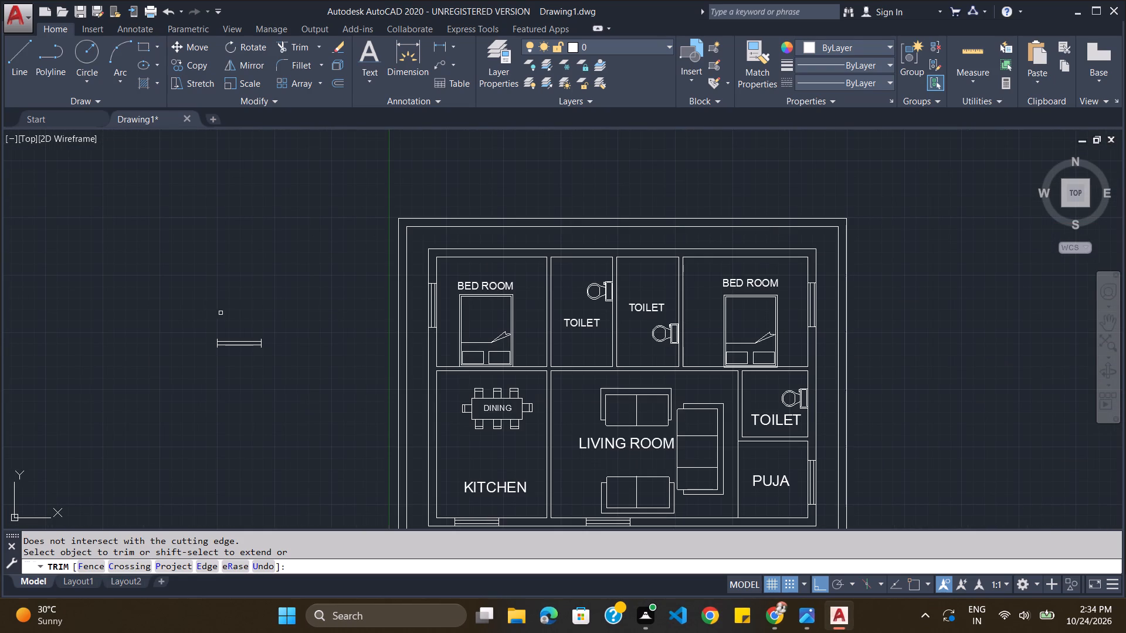
key(Escape)
drag(225, 319, 185, 341)
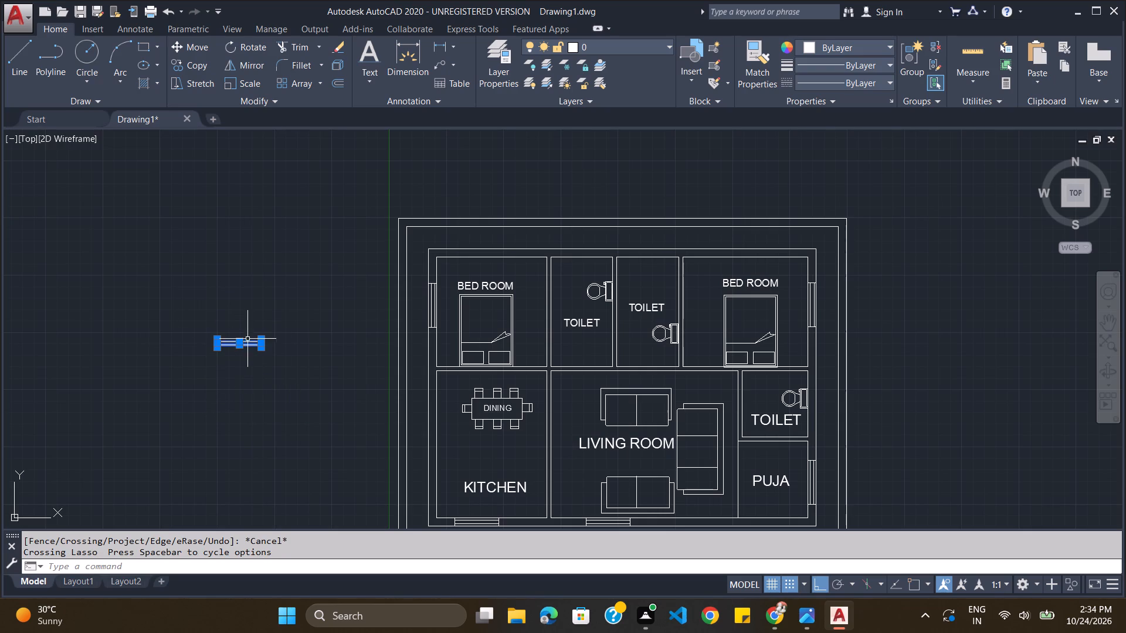
key(Delete)
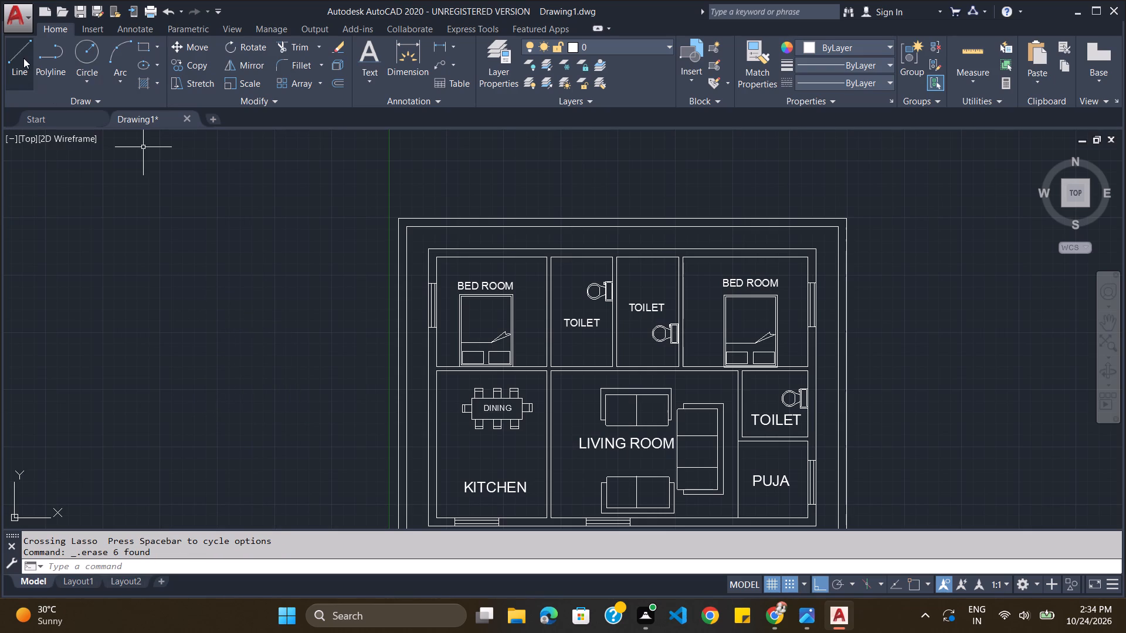
Draw a 9" vertical line in the empty space outside the plan, west of the upper BED ROOM.
click(23, 58)
click(200, 234)
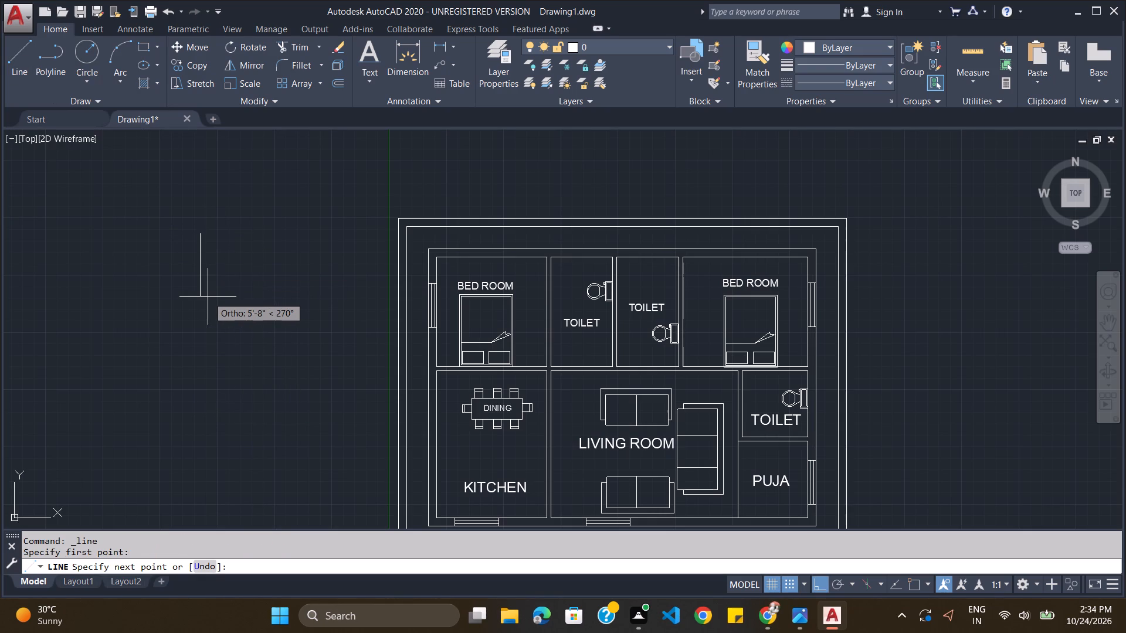
text(9")
key(Return)
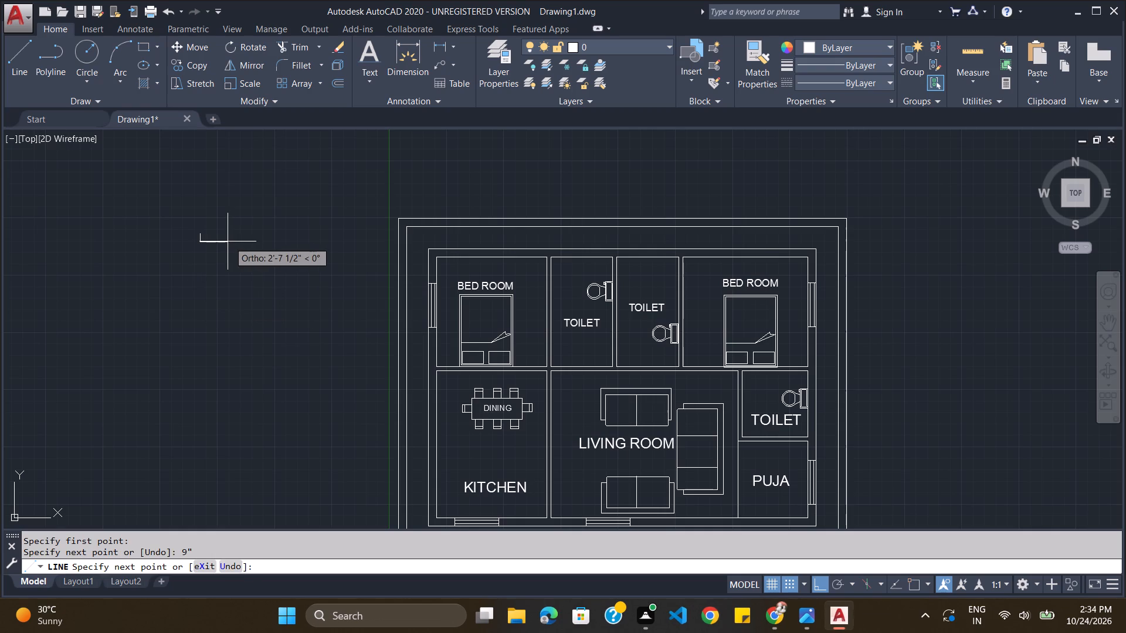
key(Escape)
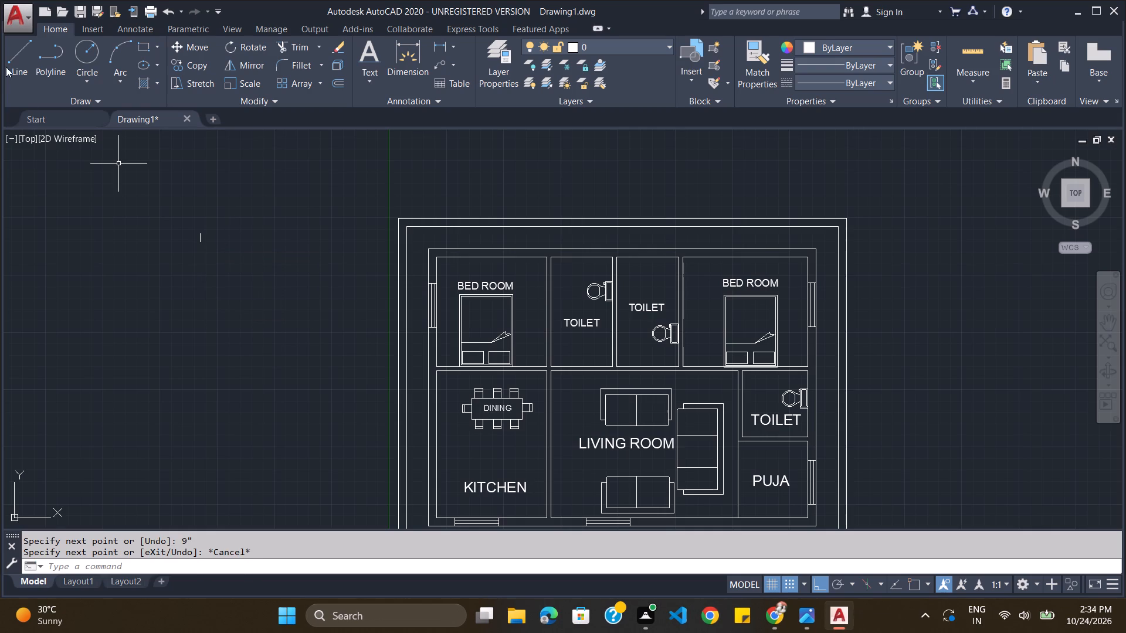
With object snap on, draw a 2' horizontal line eastward from the midpoint of the 9" vertical line.
click(8, 52)
scroll(191, 211, up, 4)
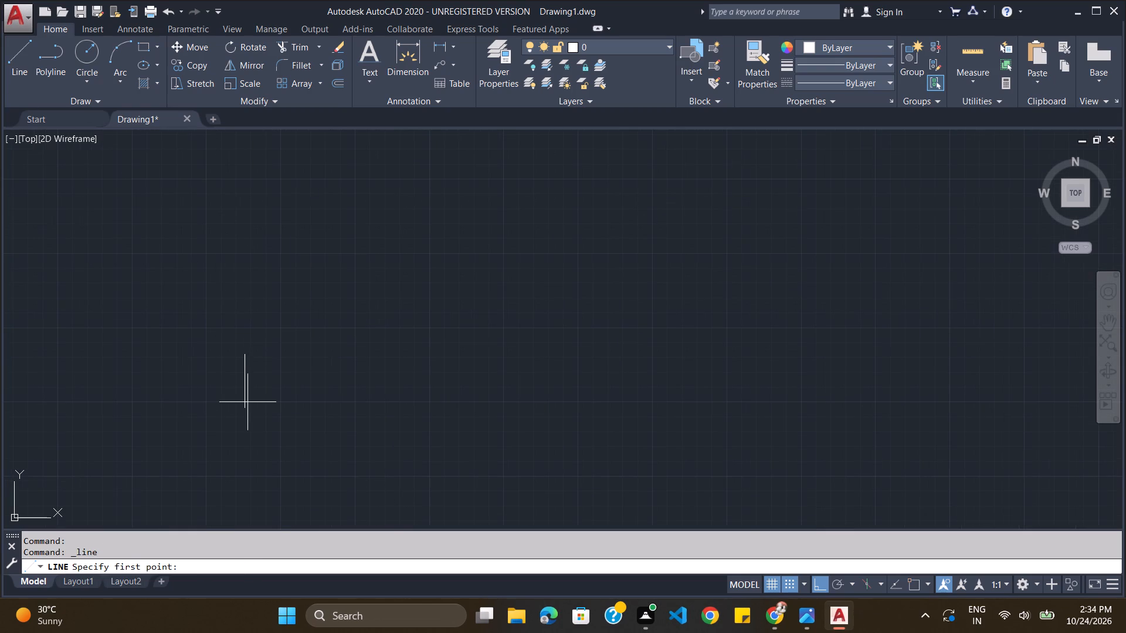
scroll(248, 401, up, 1)
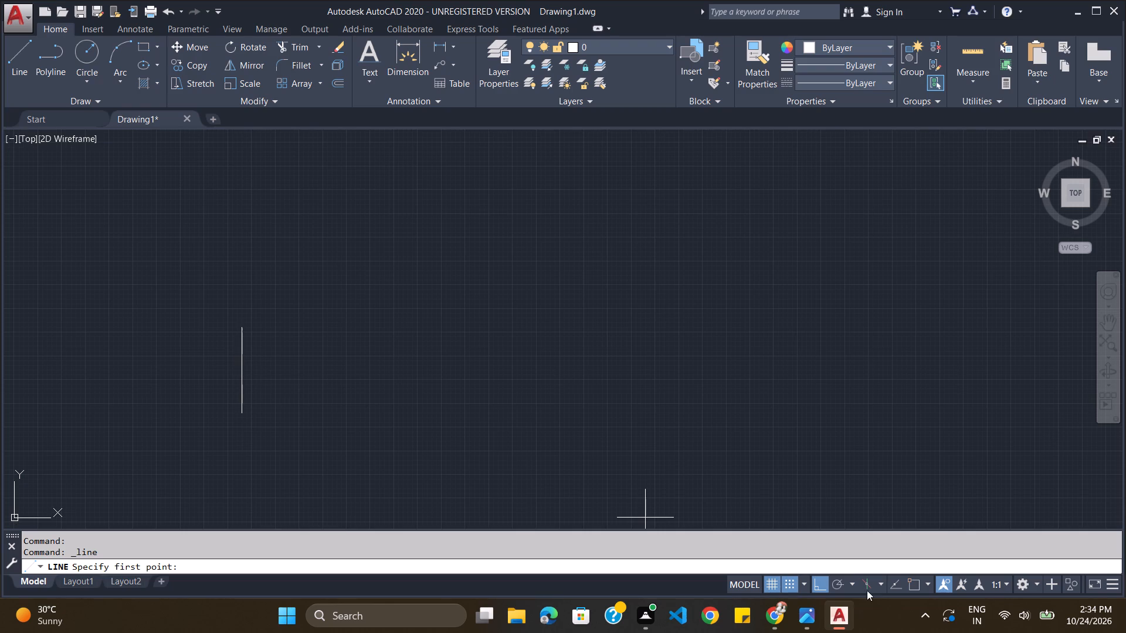
click(917, 583)
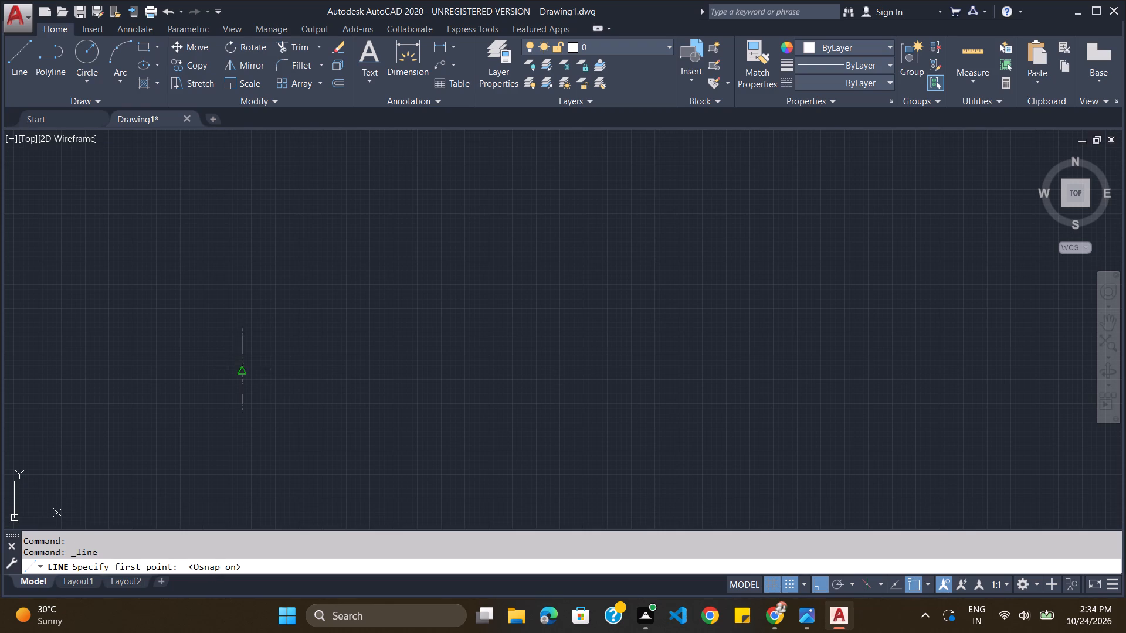
click(240, 369)
text(2')
key(Return)
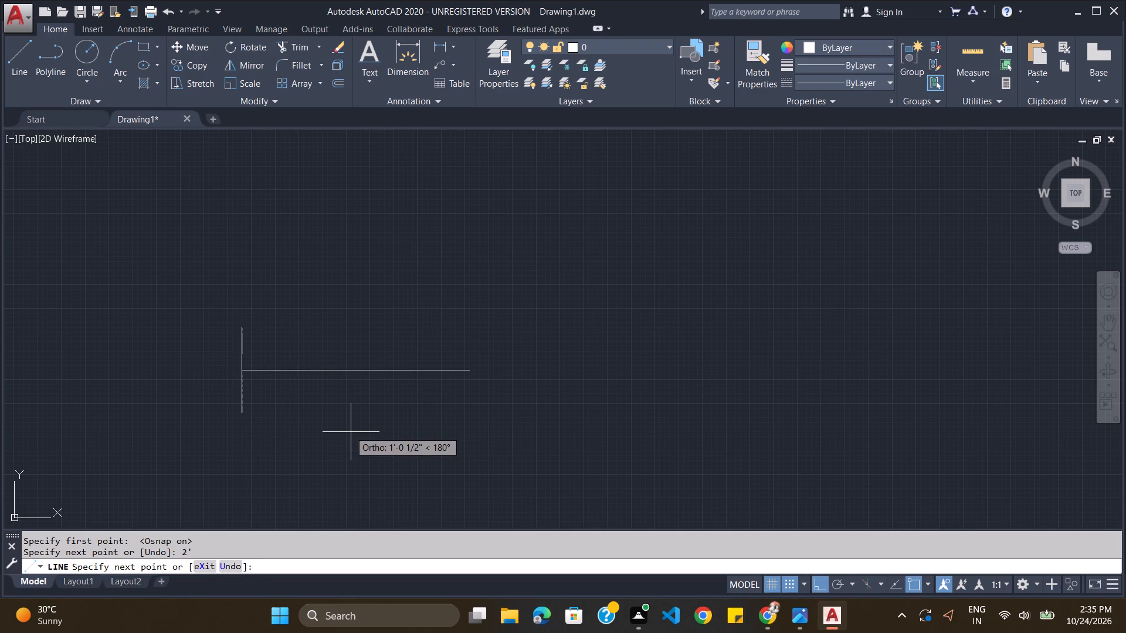
key(Escape)
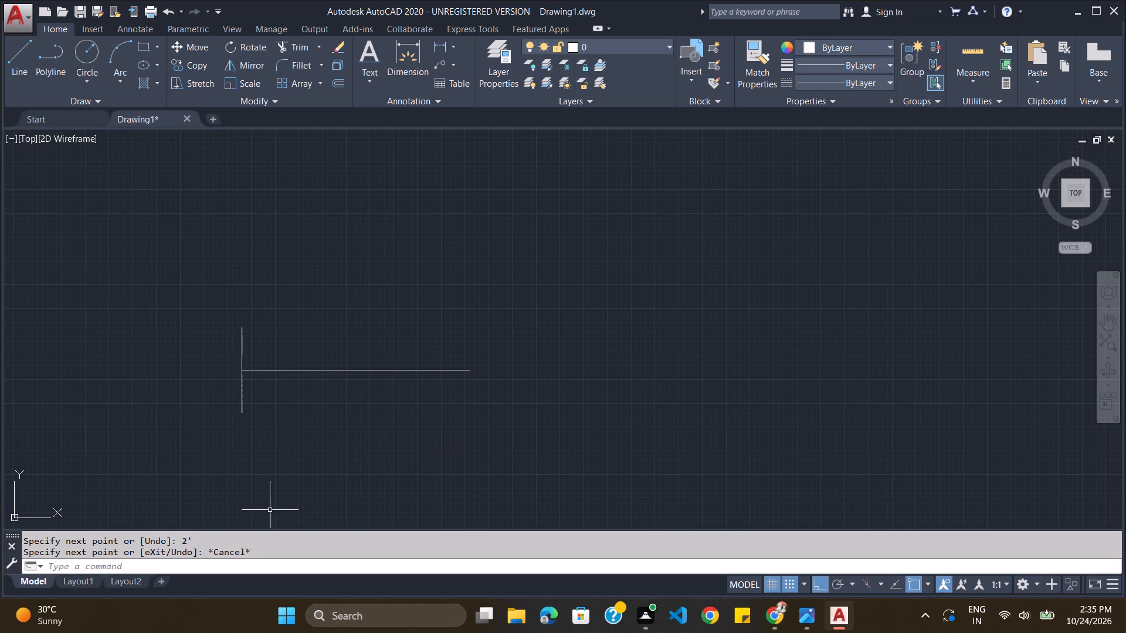
Offset the 9" vertical line by 2' to the east end of the horizontal line.
click(282, 564)
key(o)
key(Return)
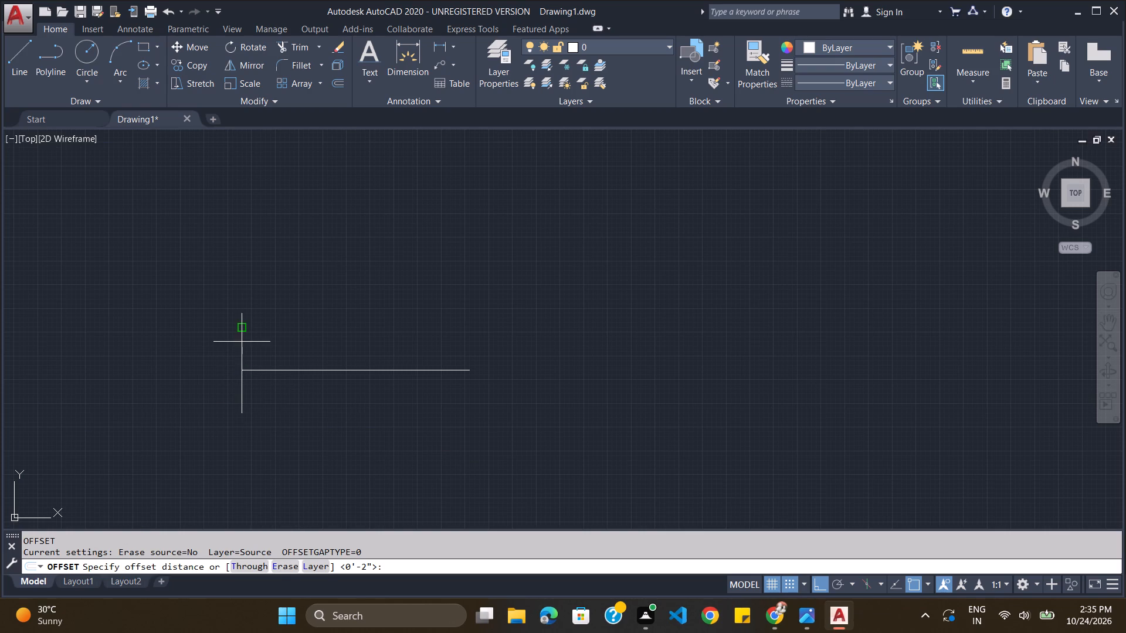
text(2')
key(Return)
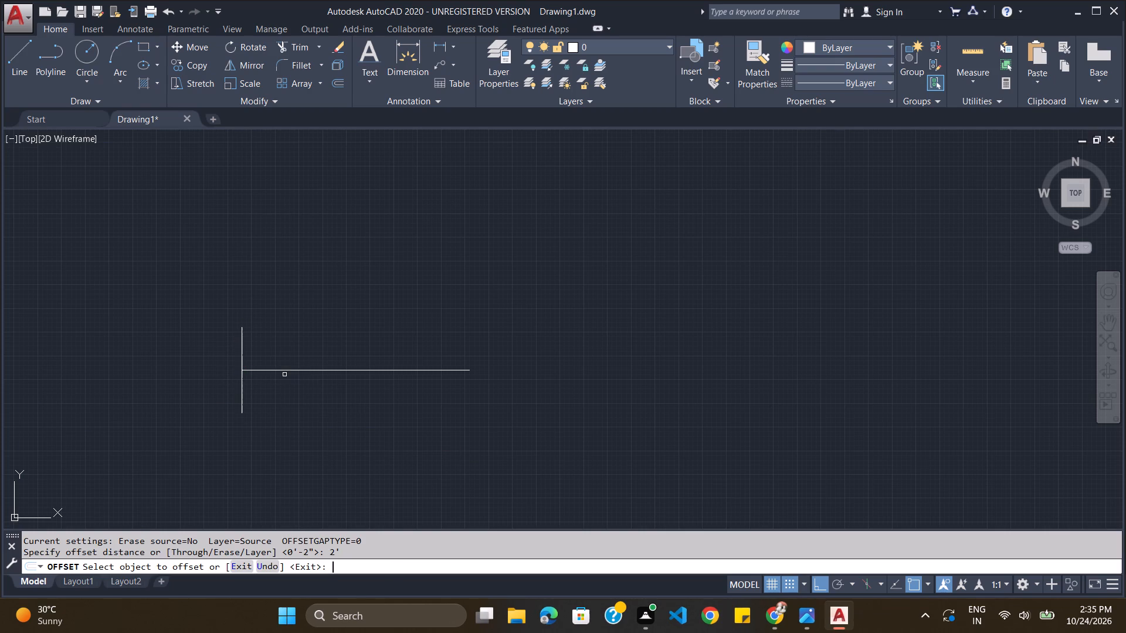
click(242, 348)
click(508, 374)
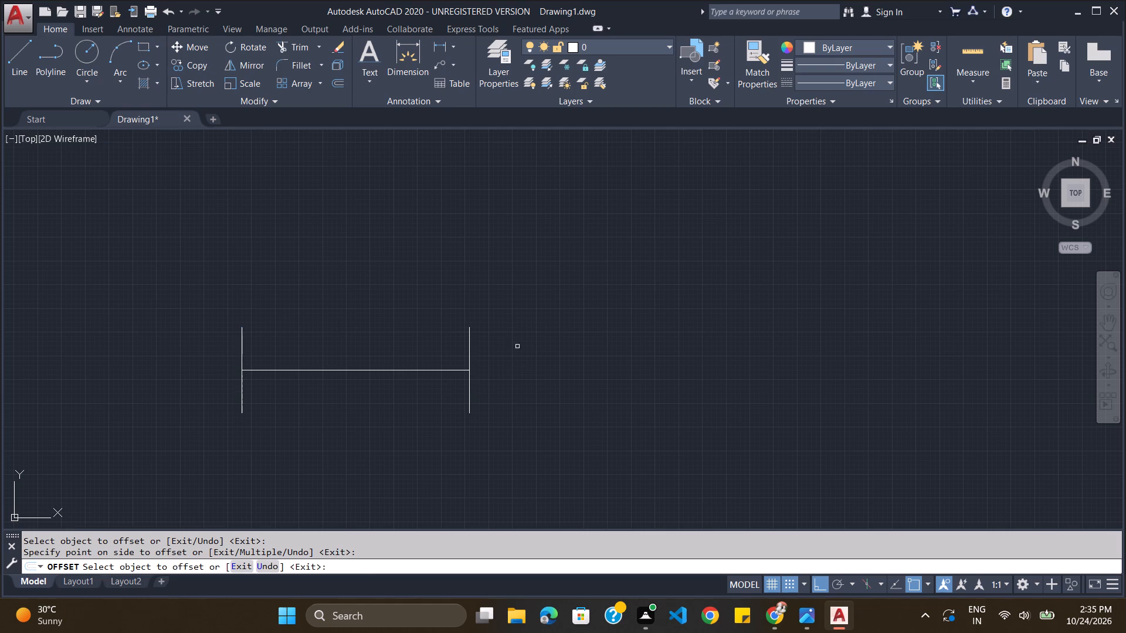
scroll(483, 356, down, 2)
key(Escape)
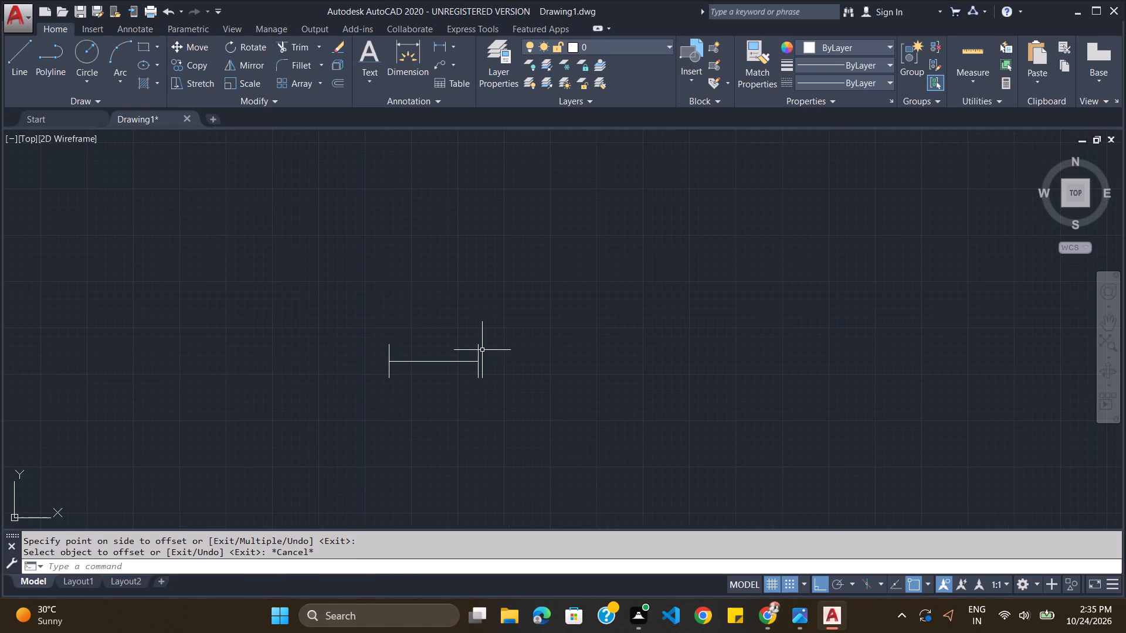
drag(489, 321, 493, 302)
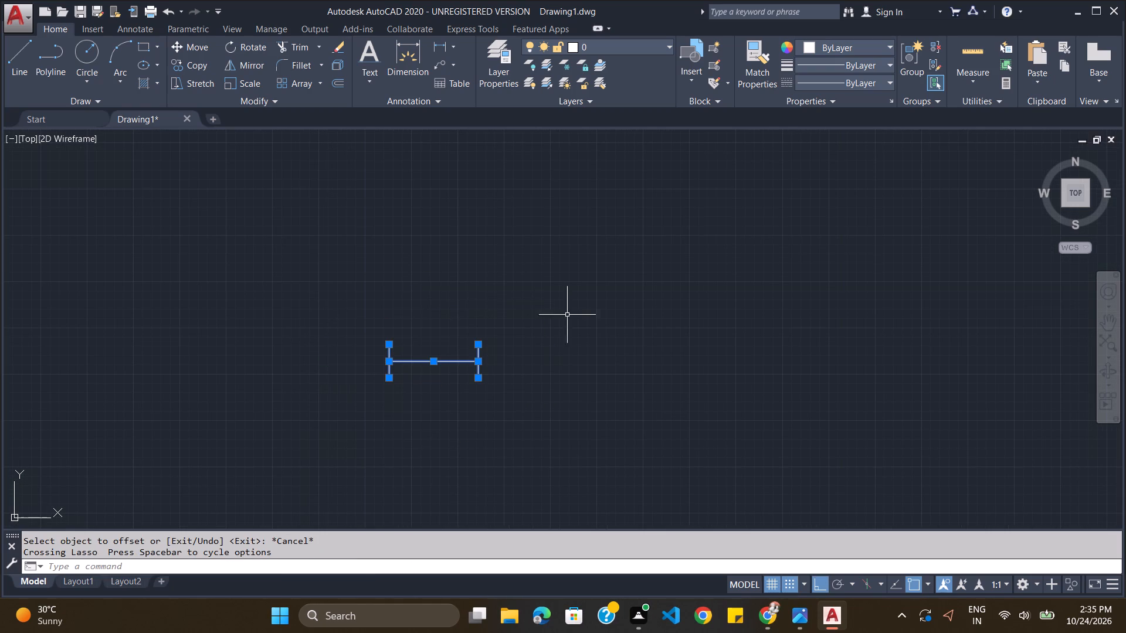
key(Escape)
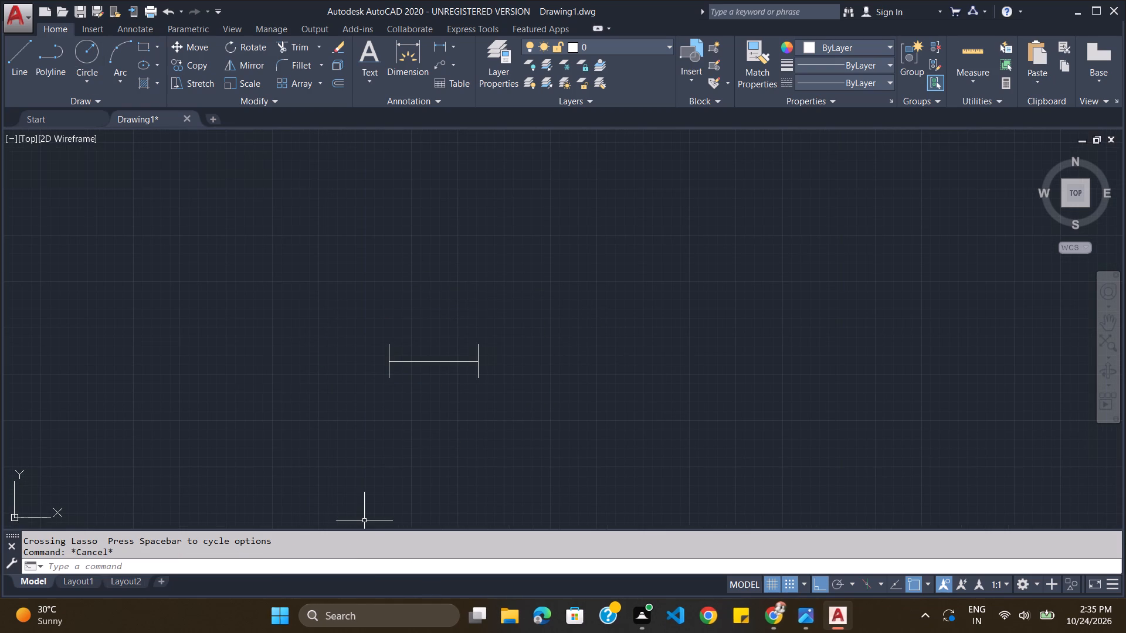
Offset the horizontal line 2" to both sides and delete the original middle line to finish the ventilator symbol.
key(o)
key(Return)
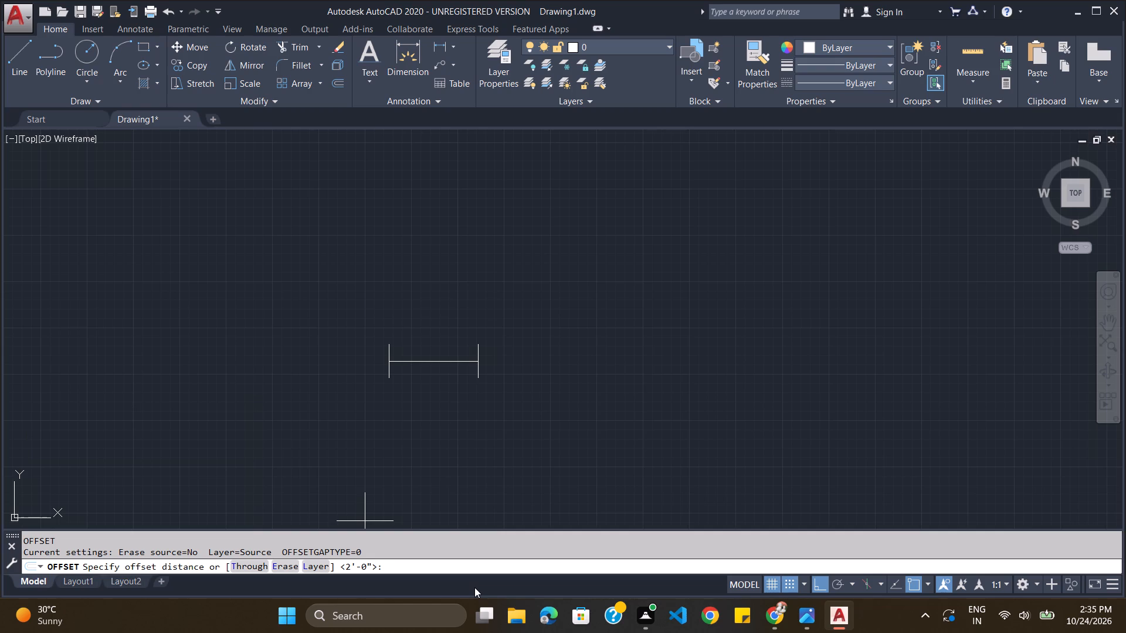
key(2)
key(shift+quotedbl)
key(Return)
click(426, 363)
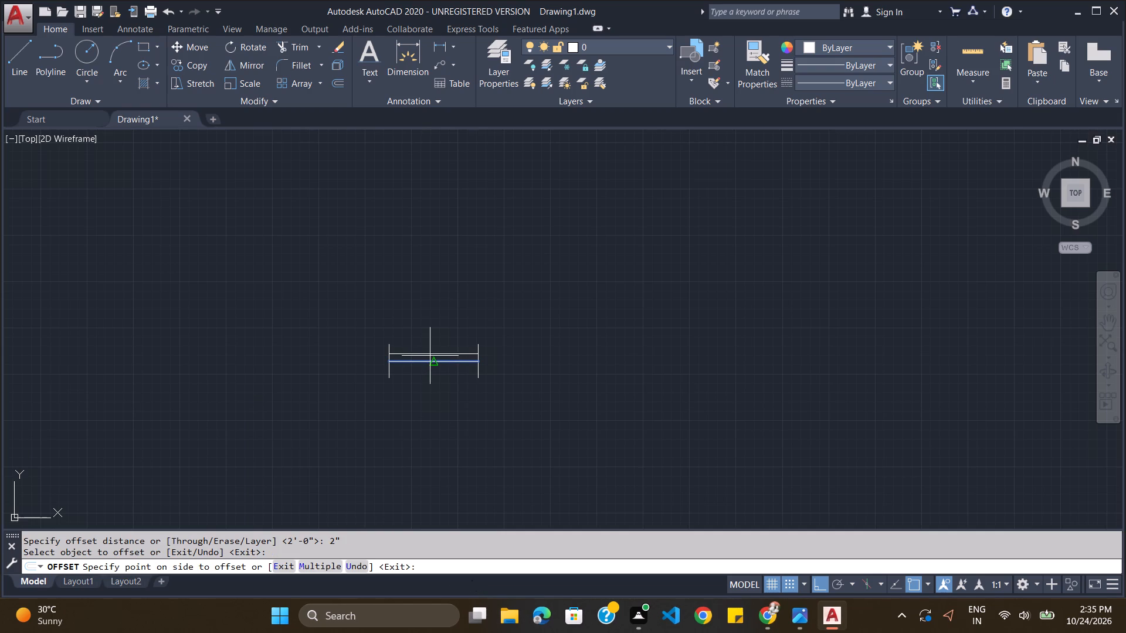
click(430, 354)
click(430, 360)
click(430, 370)
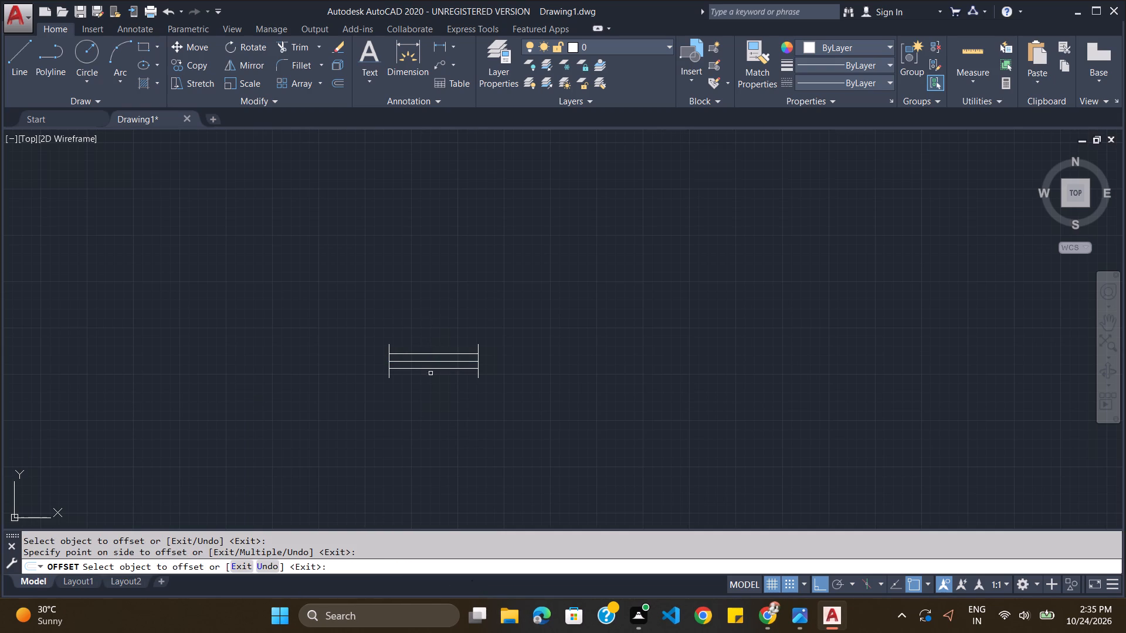
key(Escape)
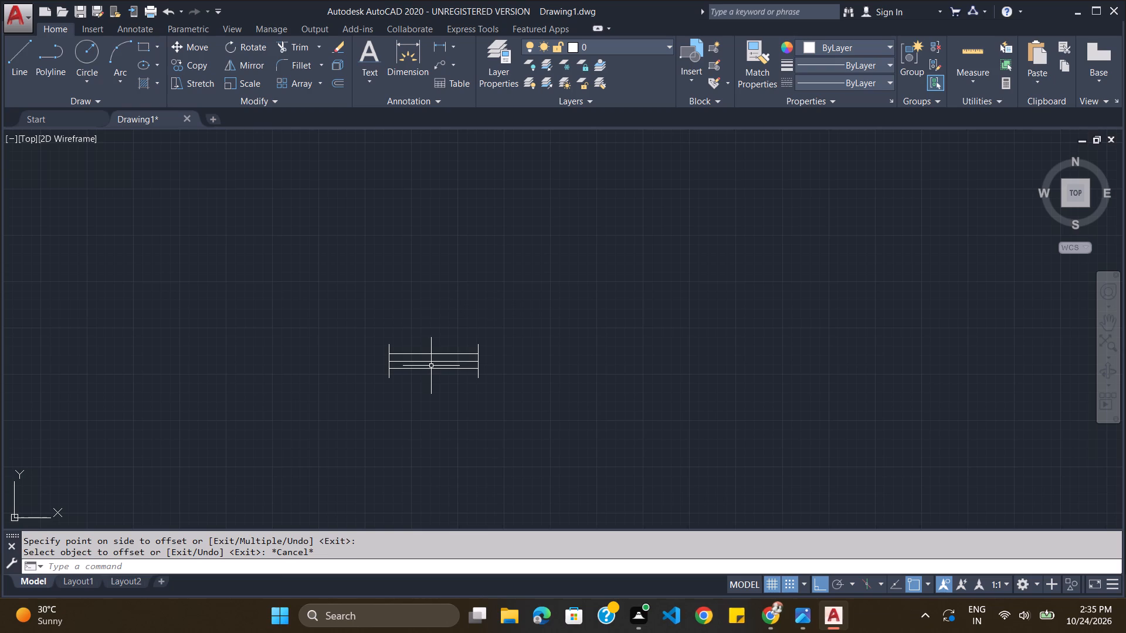
click(432, 362)
key(Delete)
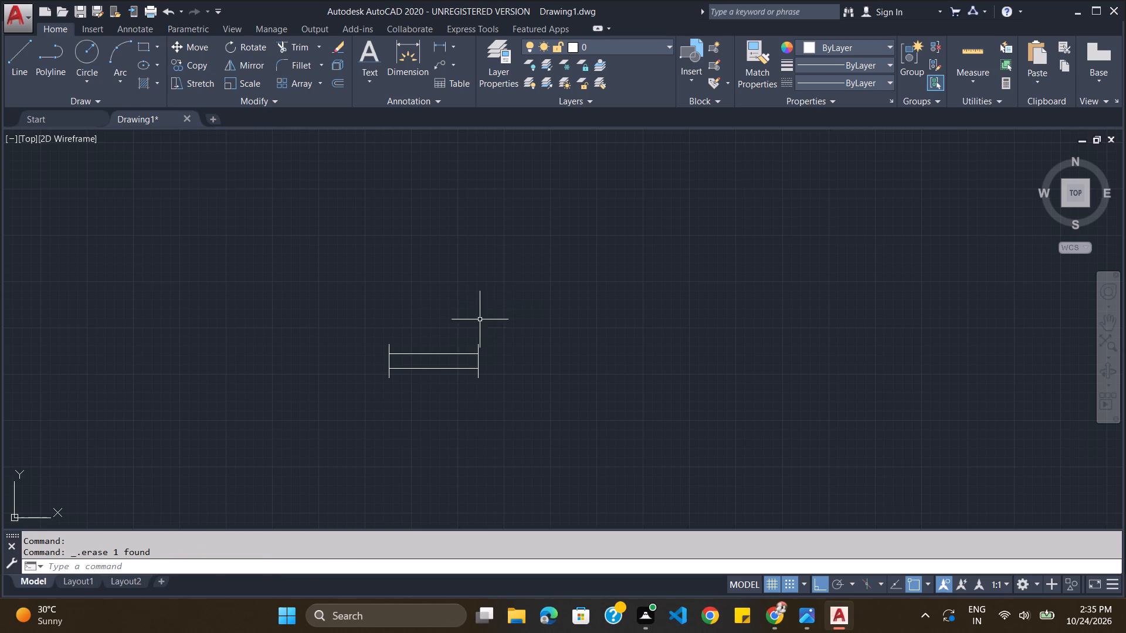
Copy the ventilator symbol into the upper outer wall above each of the two adjoining TOILETs.
drag(484, 309, 284, 357)
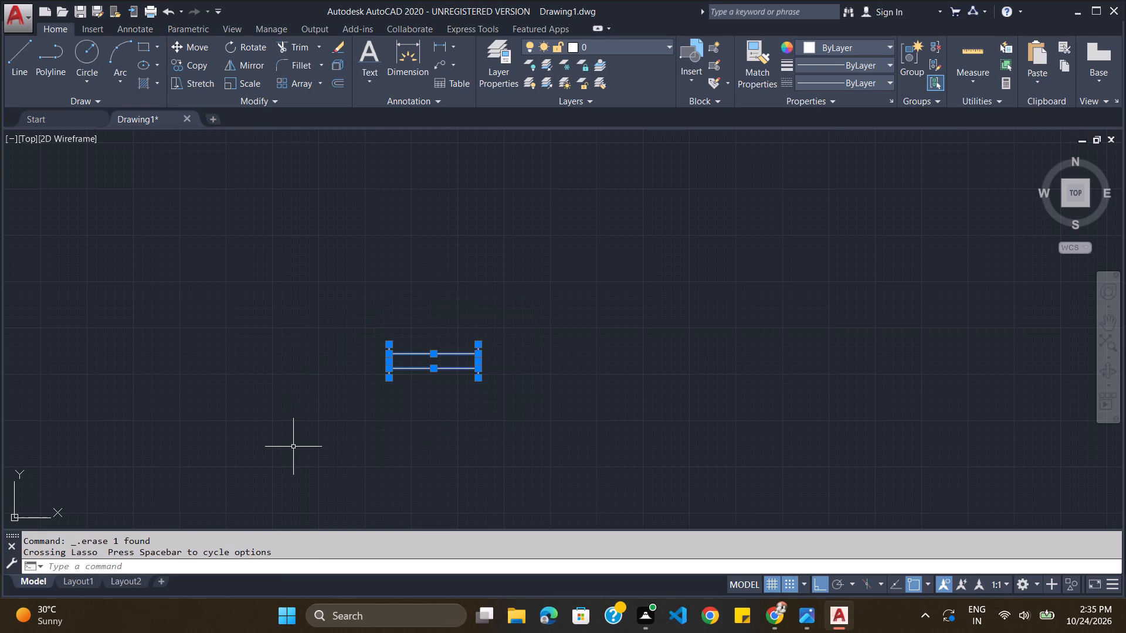
key(ctrl+c)
scroll(293, 447, down, 5)
scroll(477, 477, up, 1)
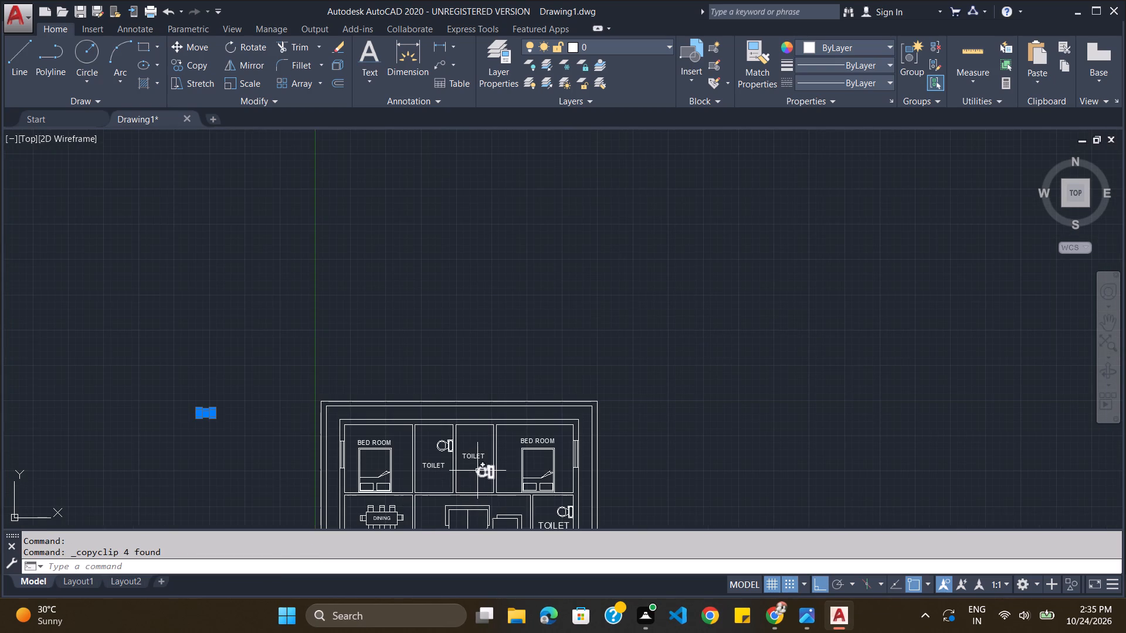
scroll(477, 471, up, 2)
key(ctrl+v)
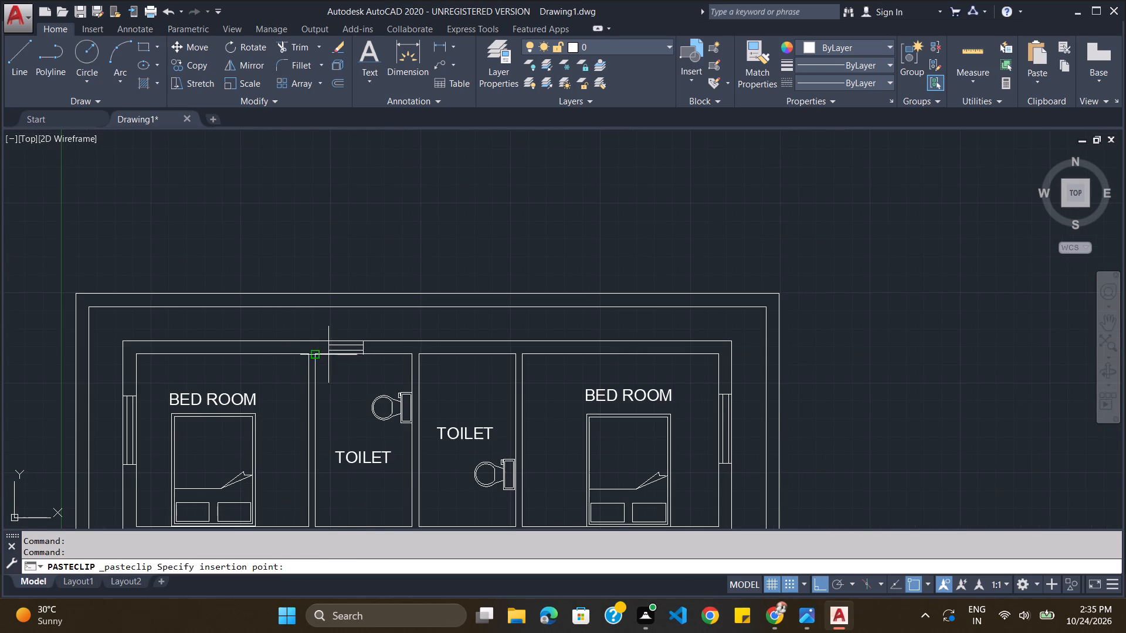
scroll(341, 354, up, 2)
click(341, 354)
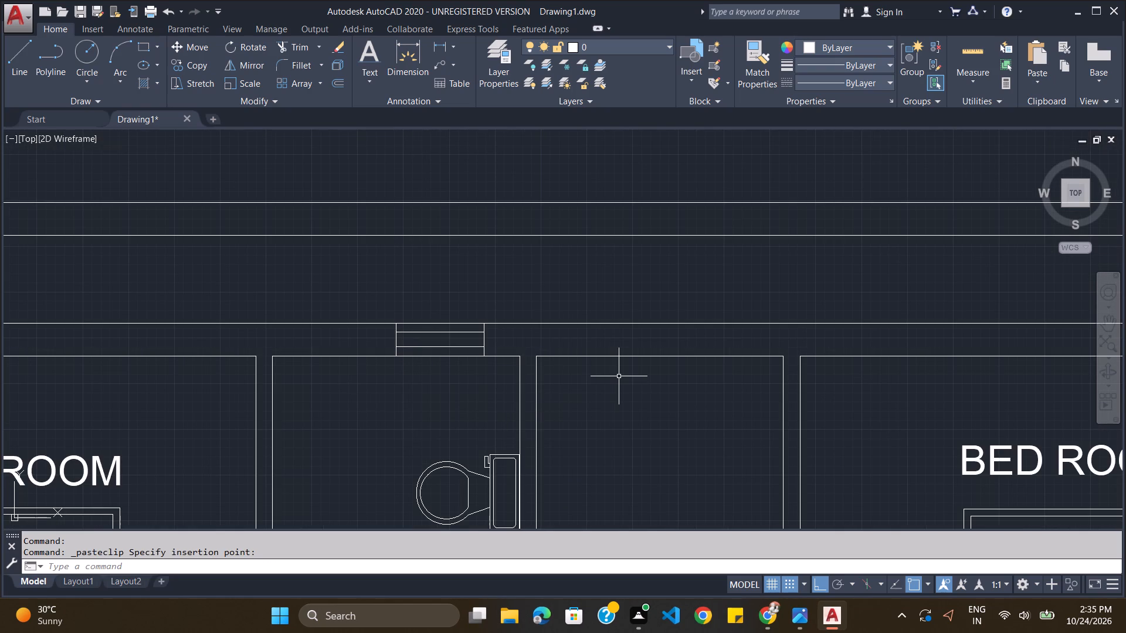
key(ctrl+v)
click(612, 359)
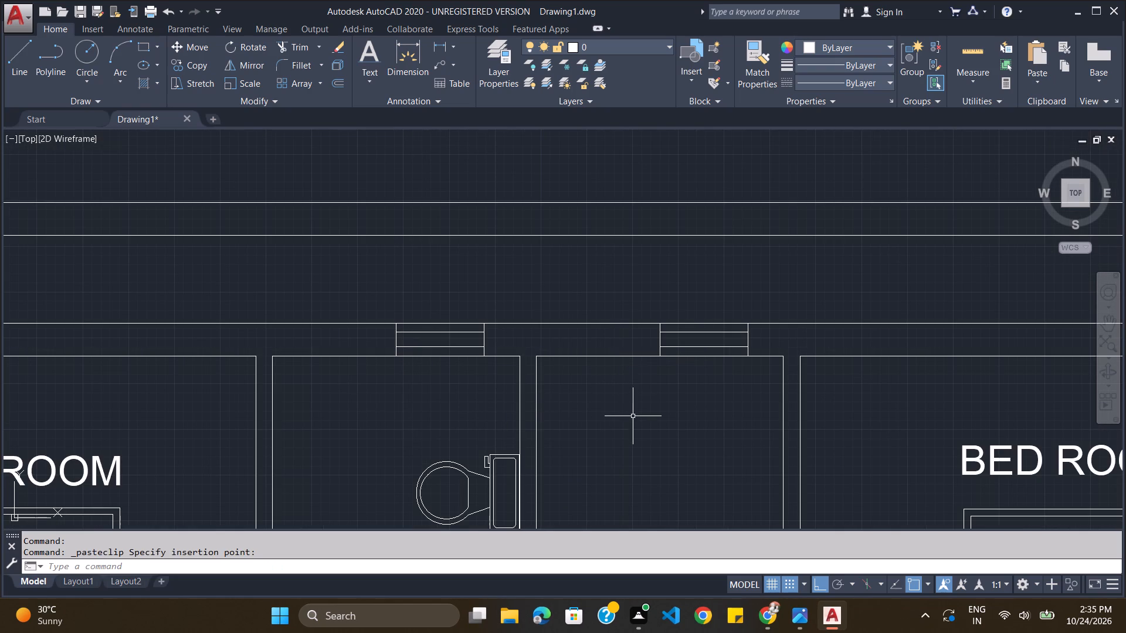
Check the ventilator positions in the reference image, and paste another ventilator symbol in the empty space east of the plot boundary.
scroll(626, 418, down, 3)
key(alt+Tab)
scroll(614, 439, down, 1)
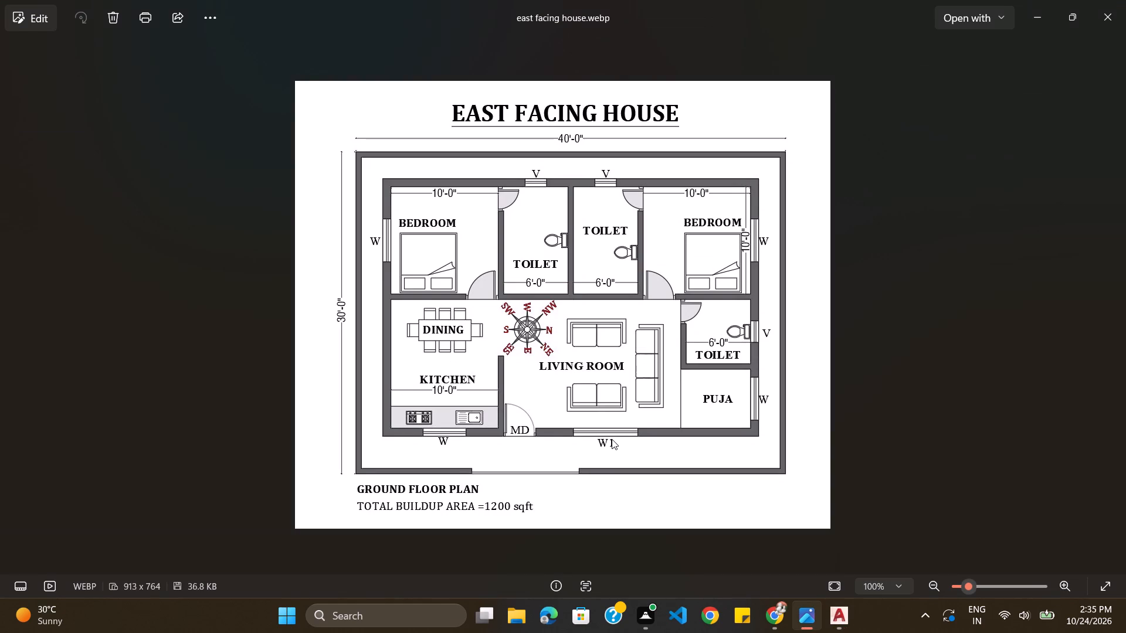
key(alt+Tab)
scroll(579, 397, down, 2)
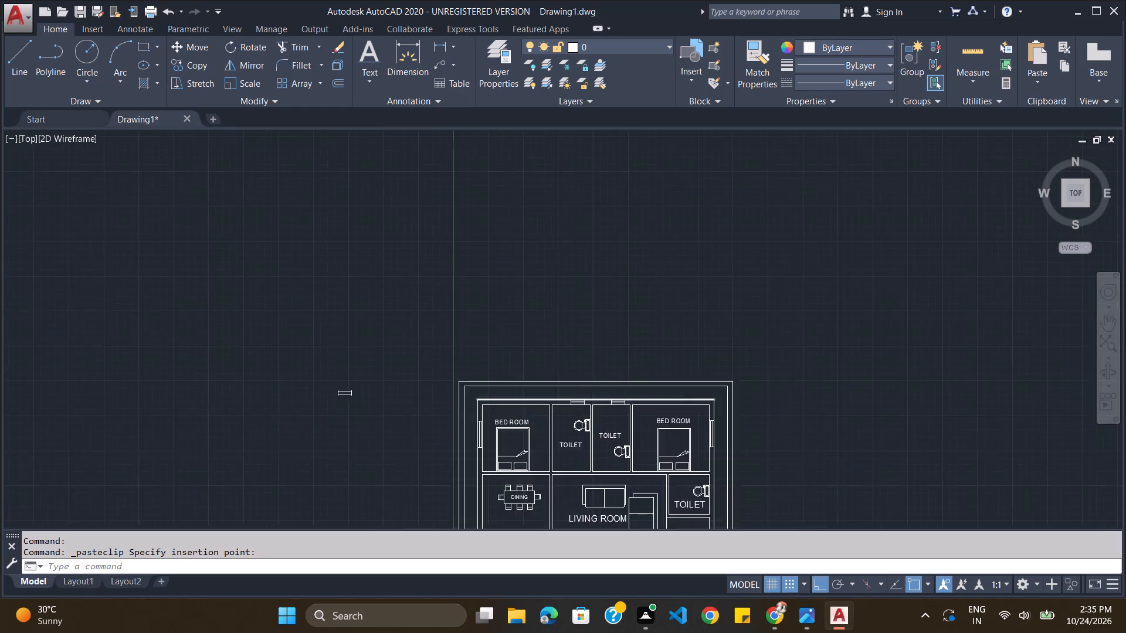
scroll(578, 398, down, 2)
scroll(585, 451, up, 4)
scroll(776, 207, up, 3)
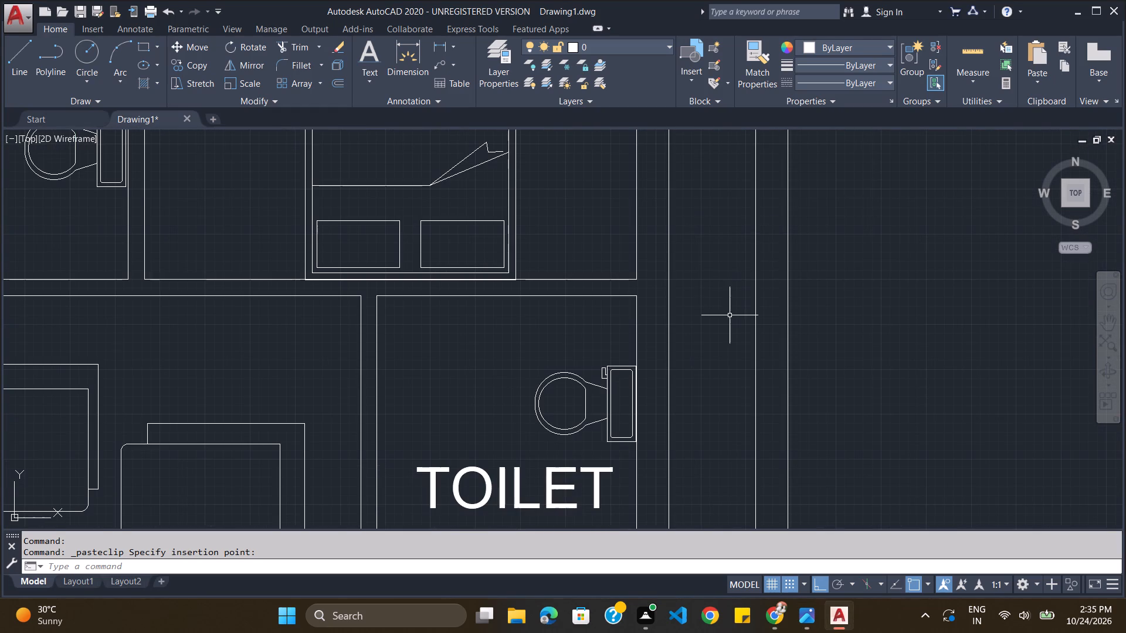
key(ctrl+v)
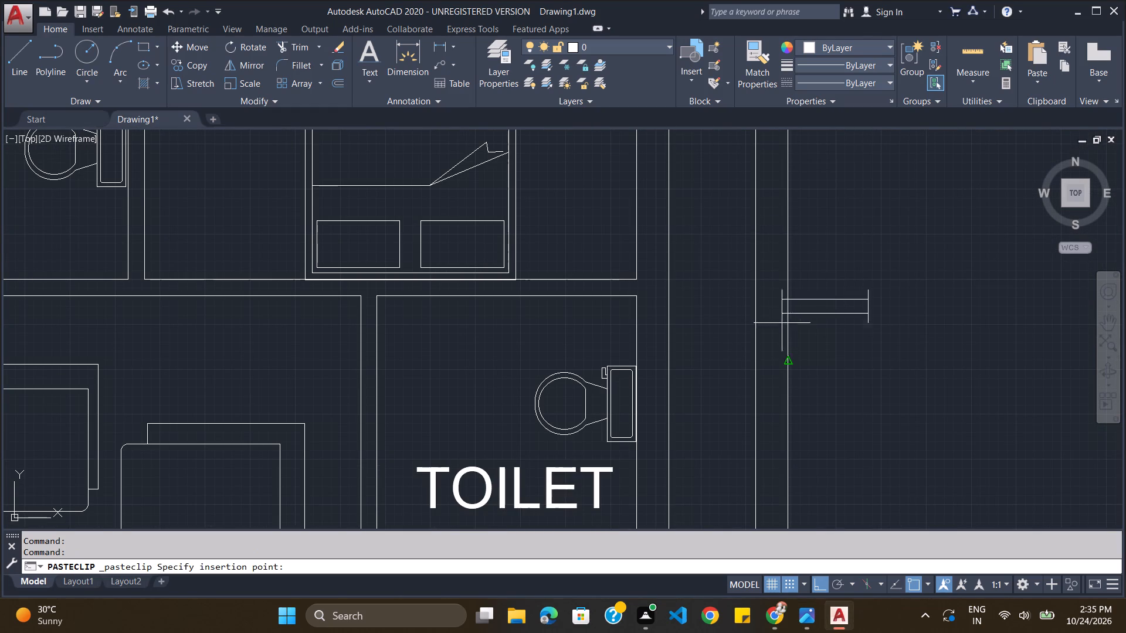
click(838, 318)
Rotate the pasted ventilator symbol east of the boundary by 270° so it stands vertically.
drag(922, 254, 858, 247)
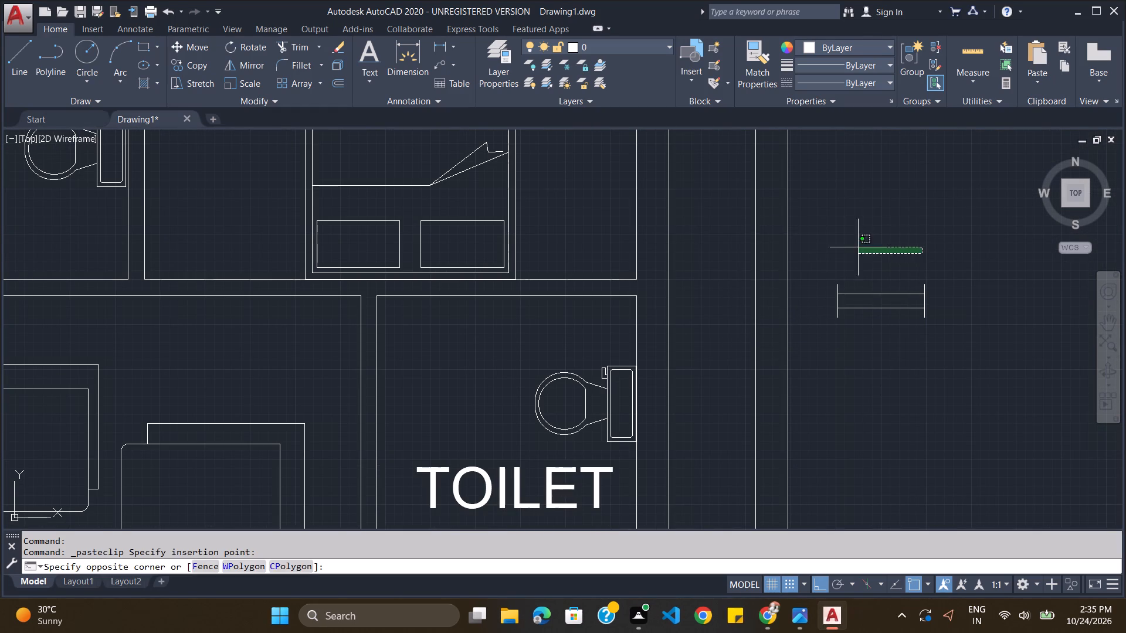
drag(858, 247, 965, 222)
key(r)
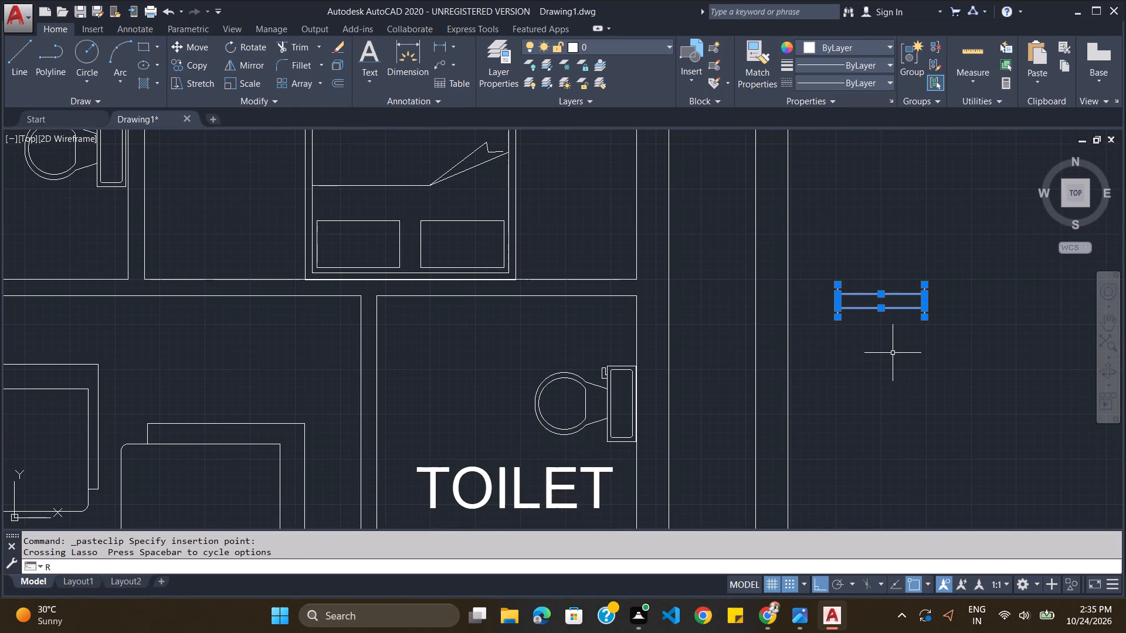
key(o)
key(Return)
click(921, 307)
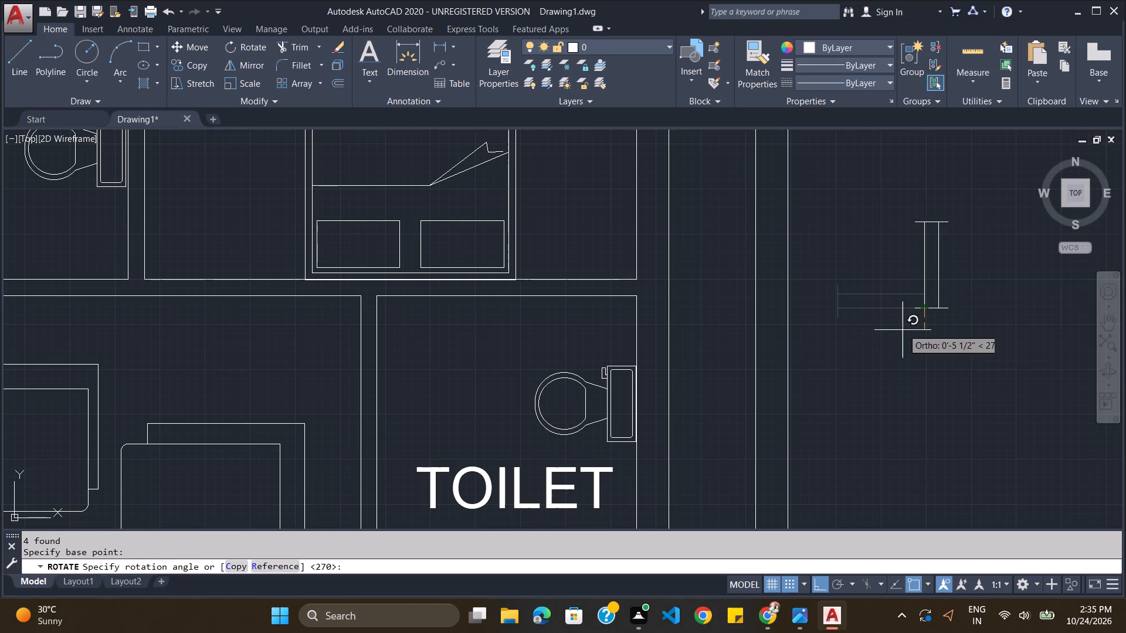
click(902, 330)
Cut the vertical ventilator symbol and paste it into the east outer wall beside the TOILET above PUJA.
drag(948, 176, 999, 299)
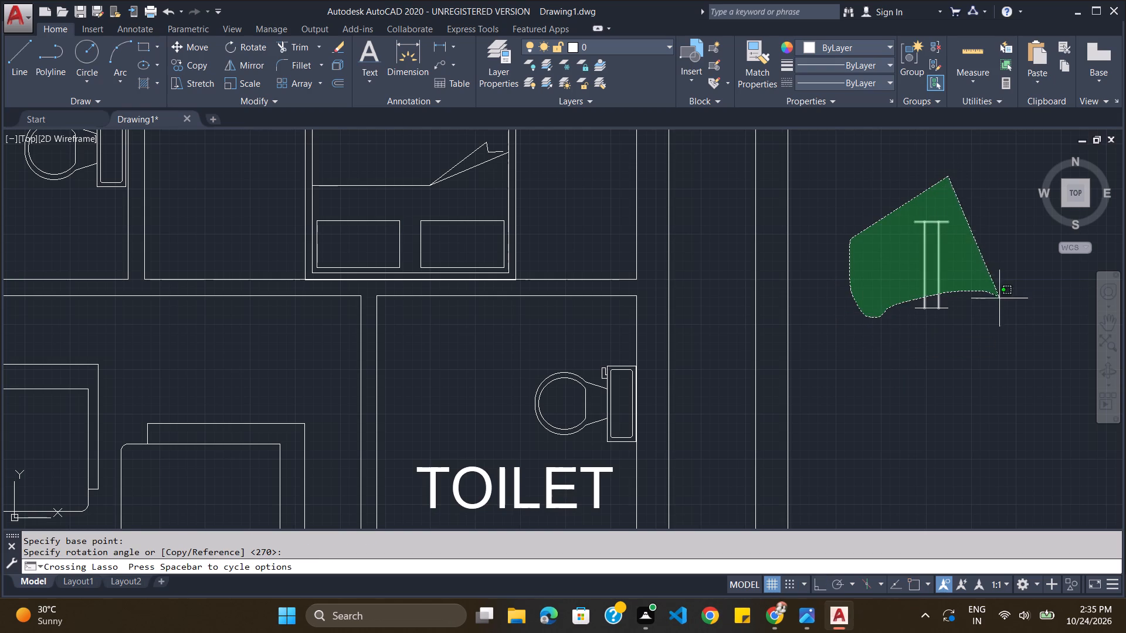
drag(999, 299, 893, 245)
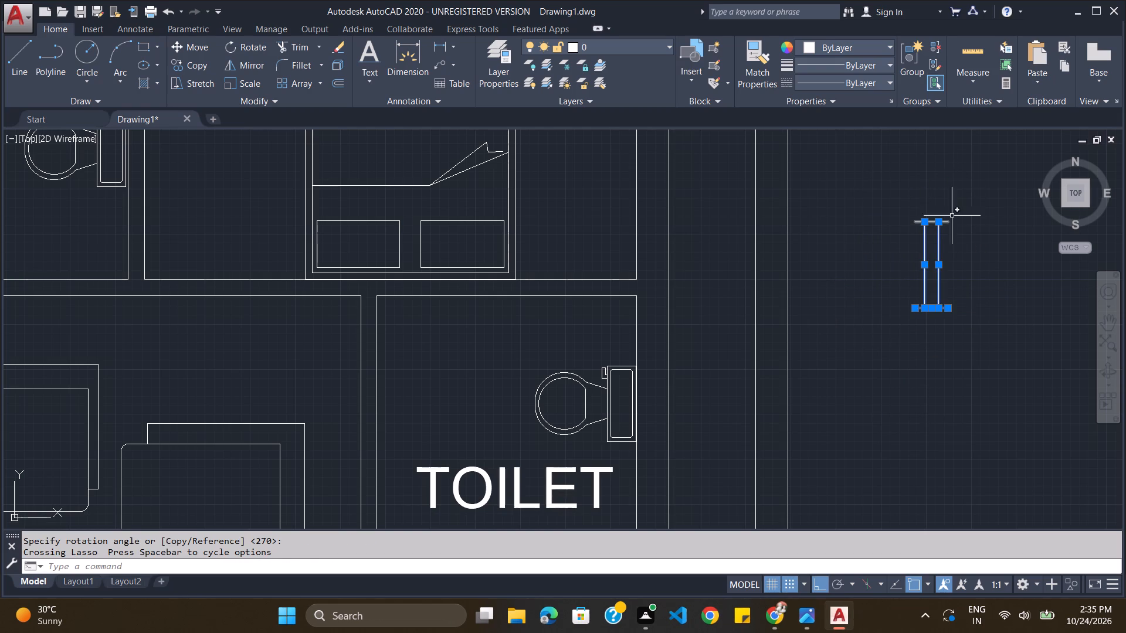
drag(965, 174, 955, 171)
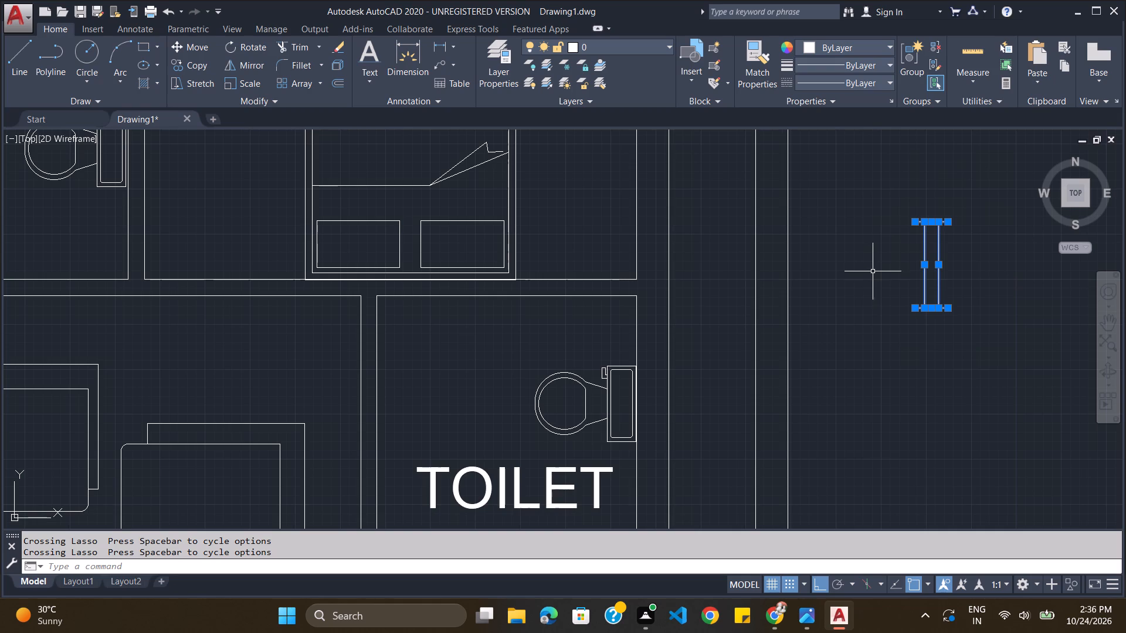
key(ctrl+x)
key(ctrl+v)
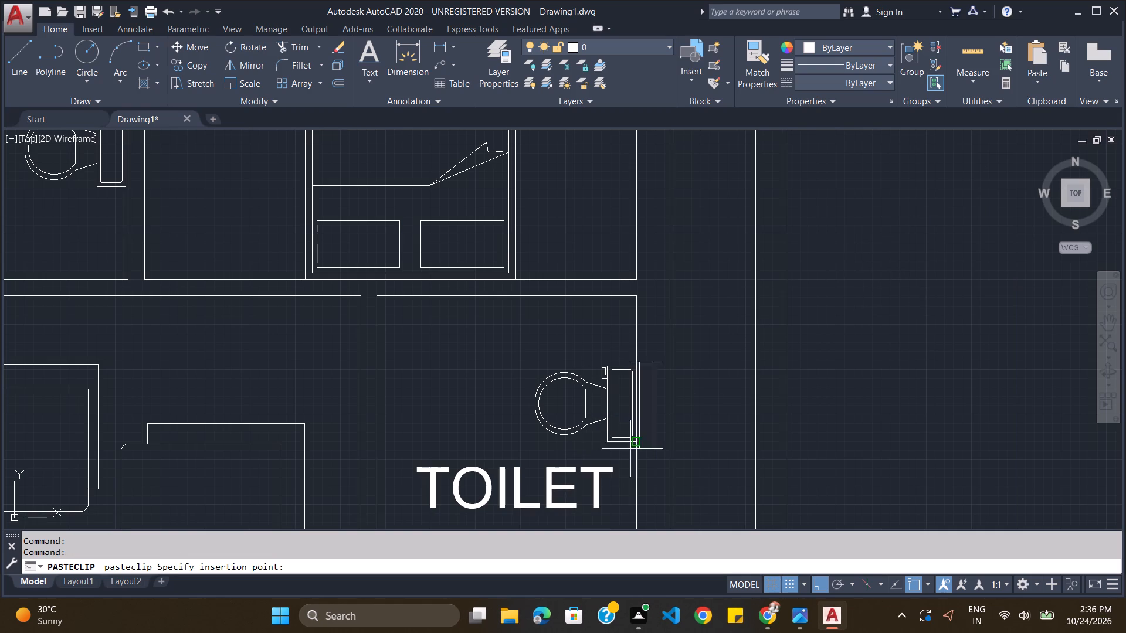
click(635, 443)
Examine the plan's windows and ventilators and compare them with the reference image east facing house.webp.
scroll(636, 451, down, 3)
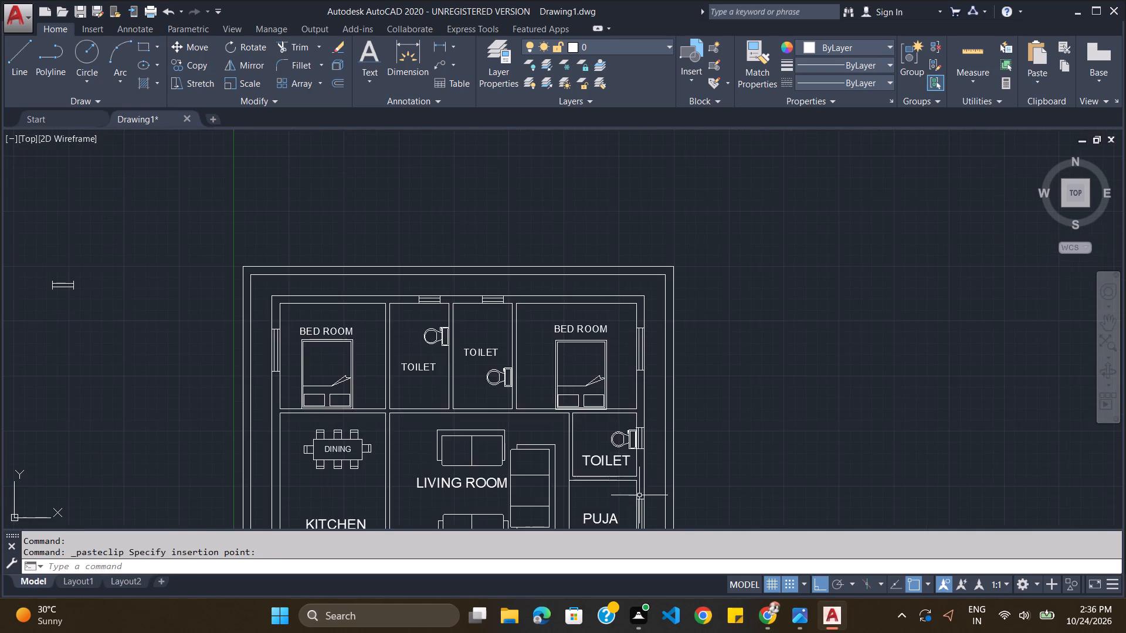
scroll(653, 436, down, 3)
scroll(639, 483, up, 4)
scroll(506, 419, down, 3)
scroll(366, 336, up, 3)
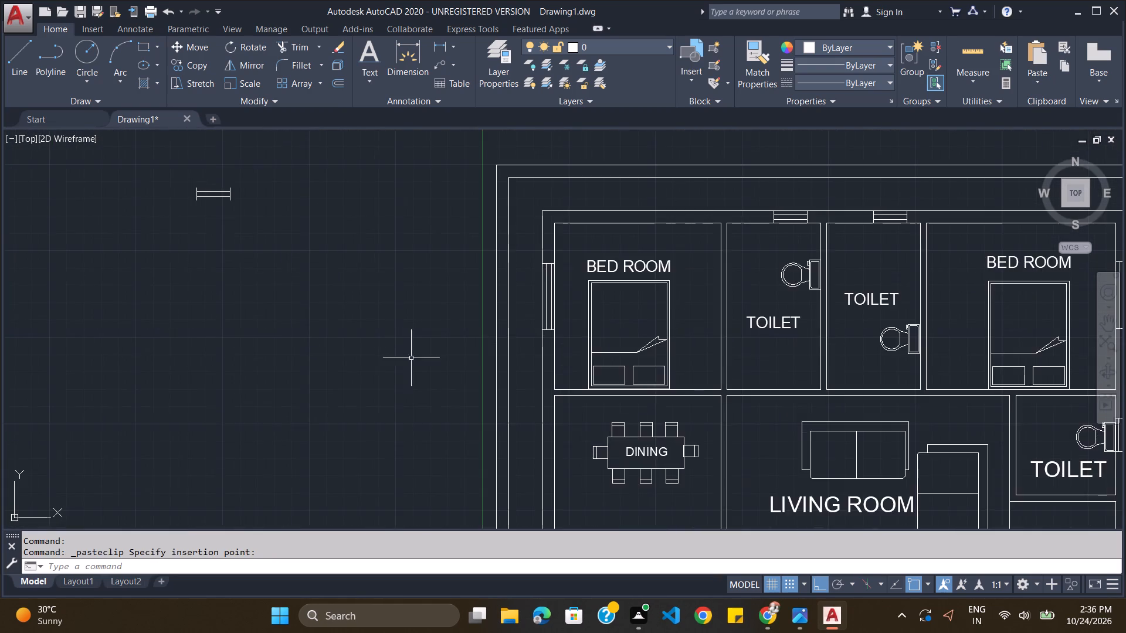
scroll(558, 447, down, 2)
scroll(566, 494, up, 3)
scroll(674, 376, down, 3)
scroll(680, 452, up, 2)
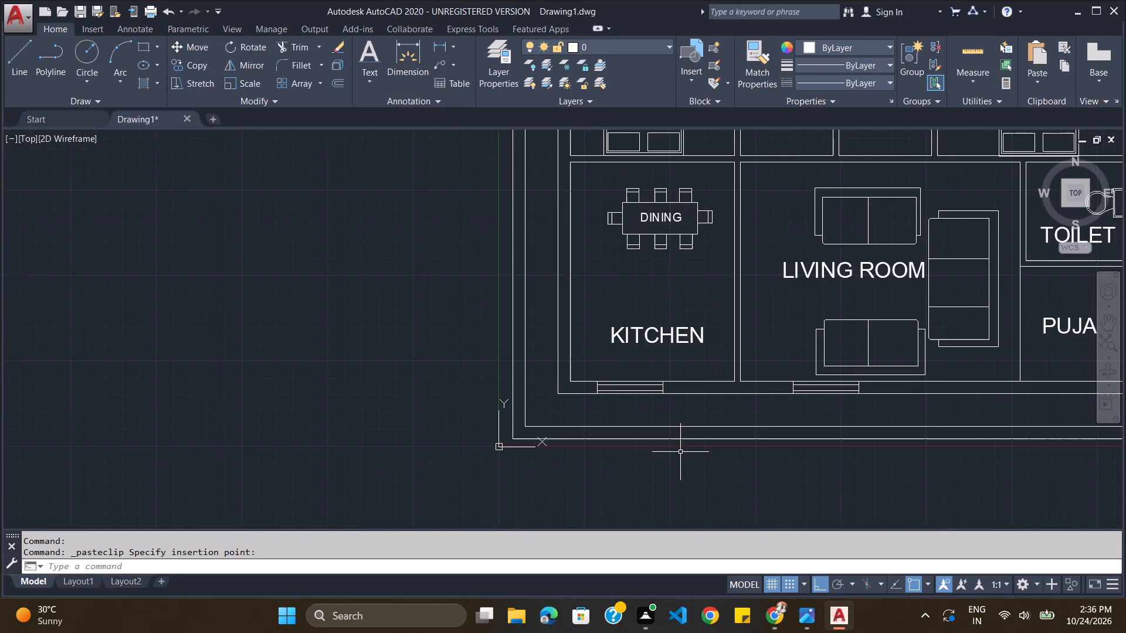
key(alt+Tab)
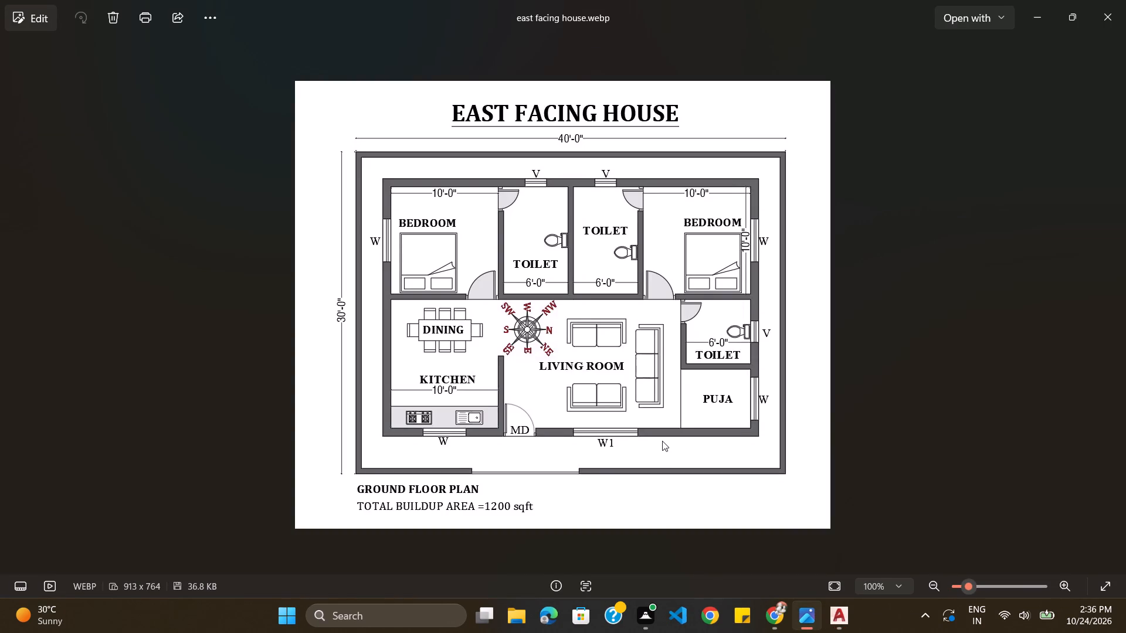
key(alt+Tab)
Delete the spare horizontal ventilator symbol lying outside the plan, west of the boundary.
scroll(680, 394, down, 2)
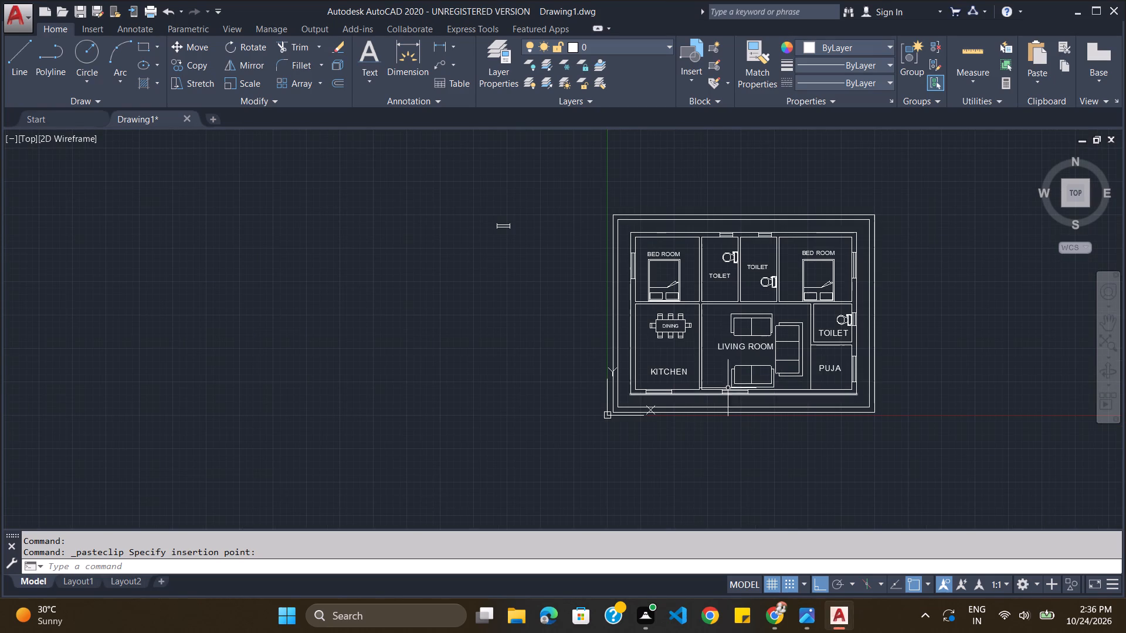
drag(509, 202, 503, 195)
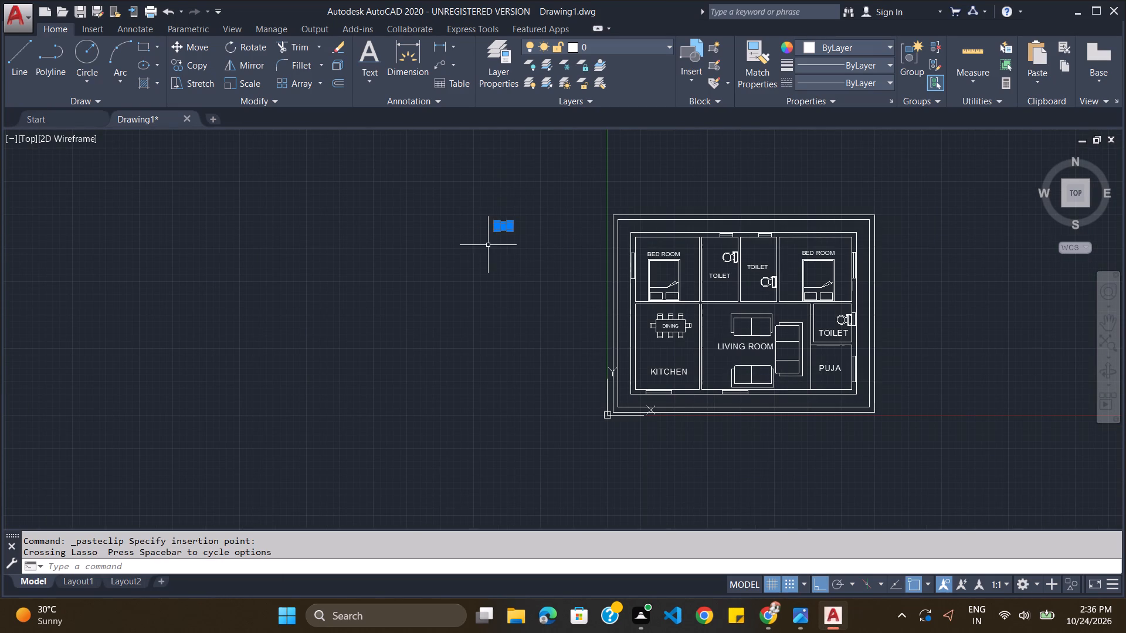
key(Delete)
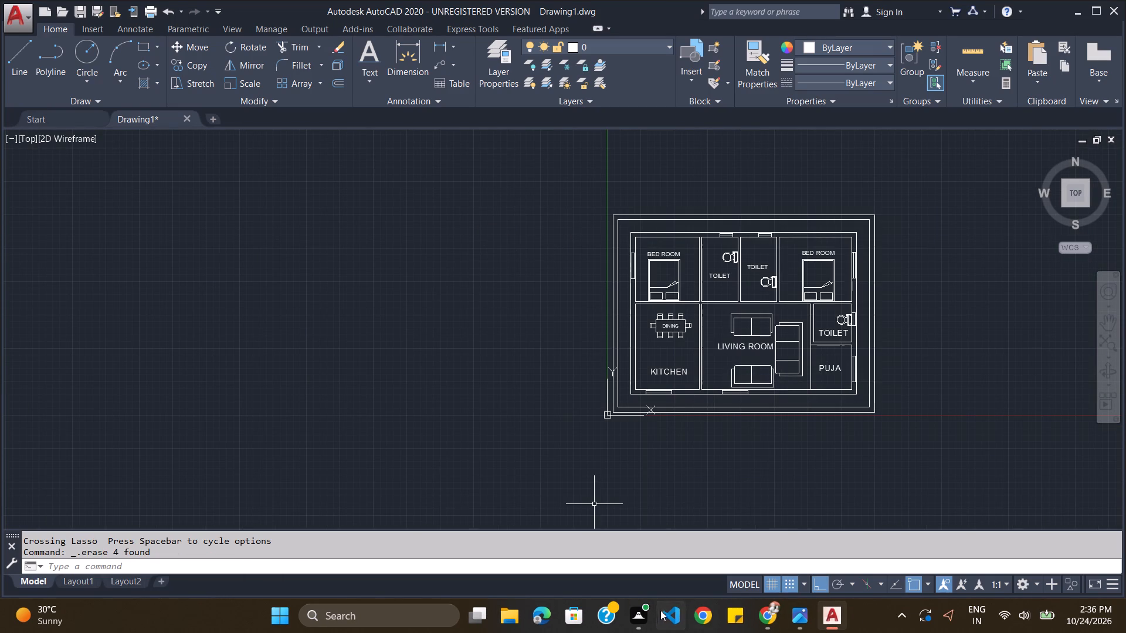
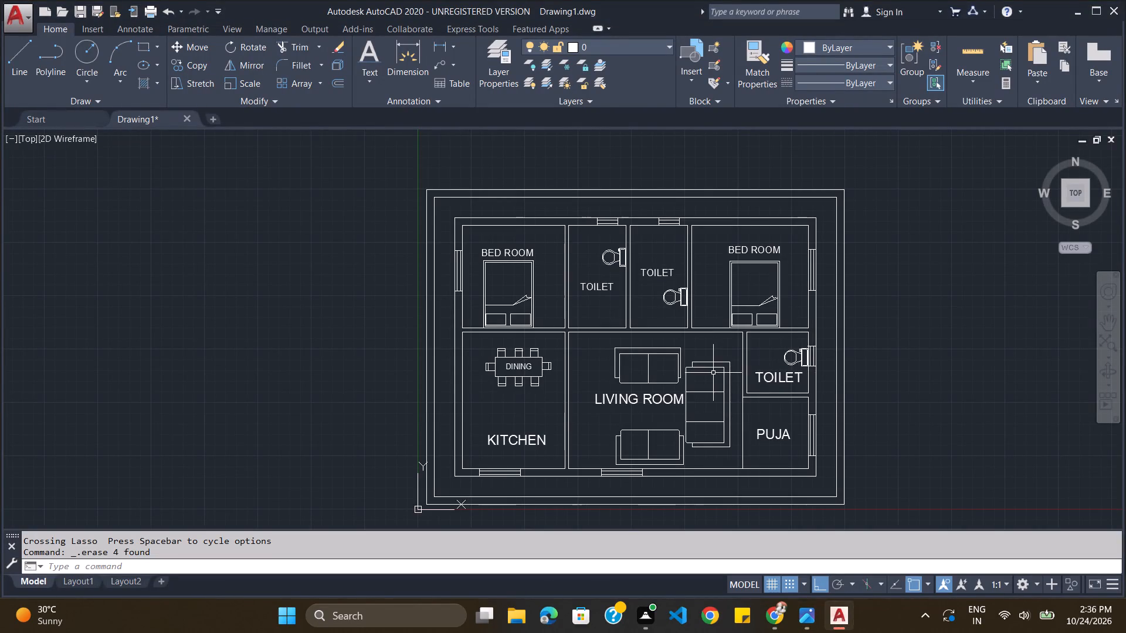
Compare the drawn floor plan with the east facing house reference image, examining the area around the living room.
key(alt+Tab)
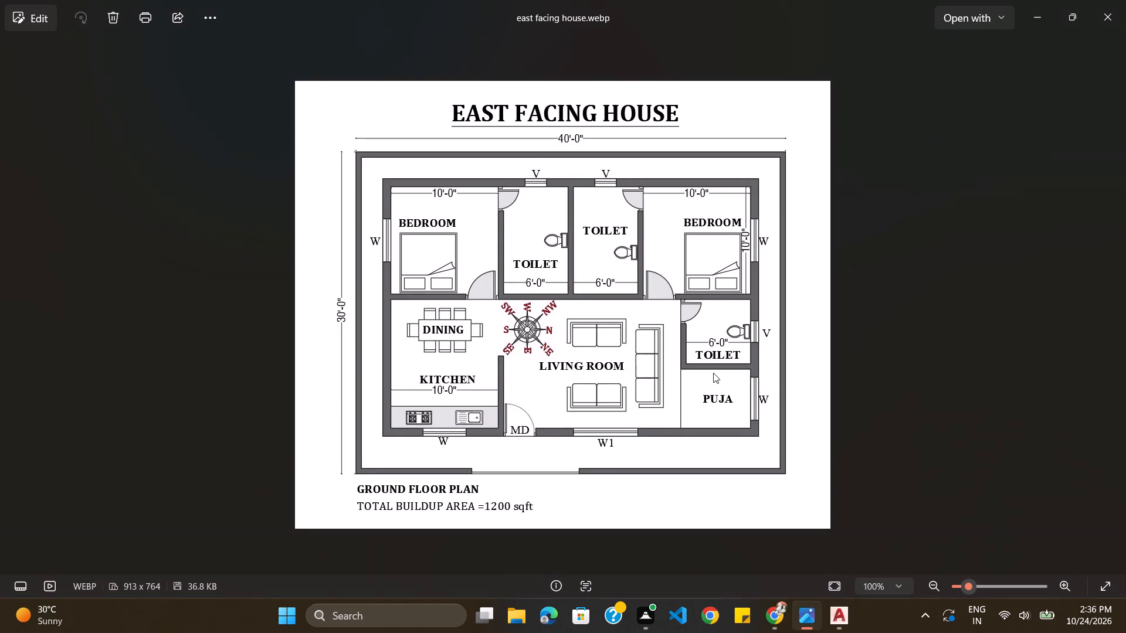
key(alt+Tab)
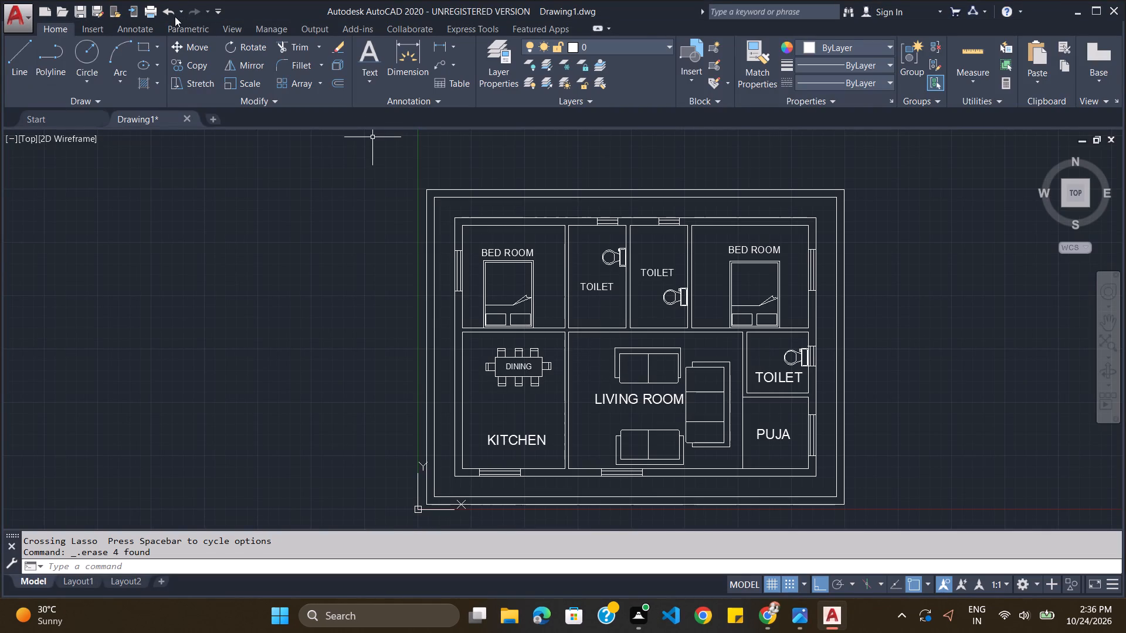
click(94, 33)
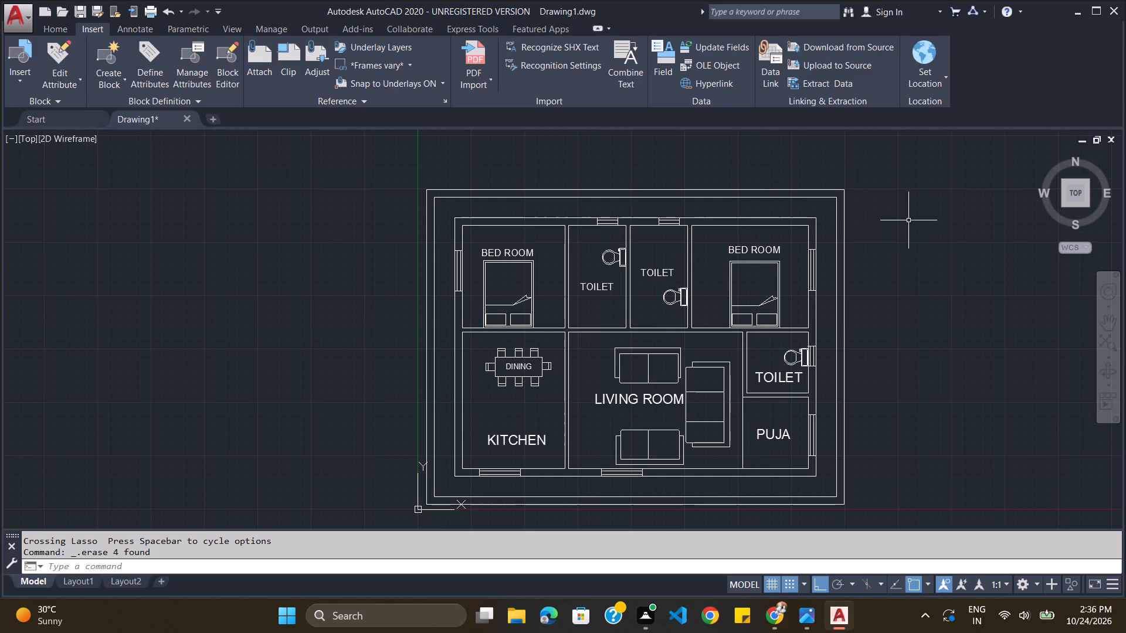
click(887, 225)
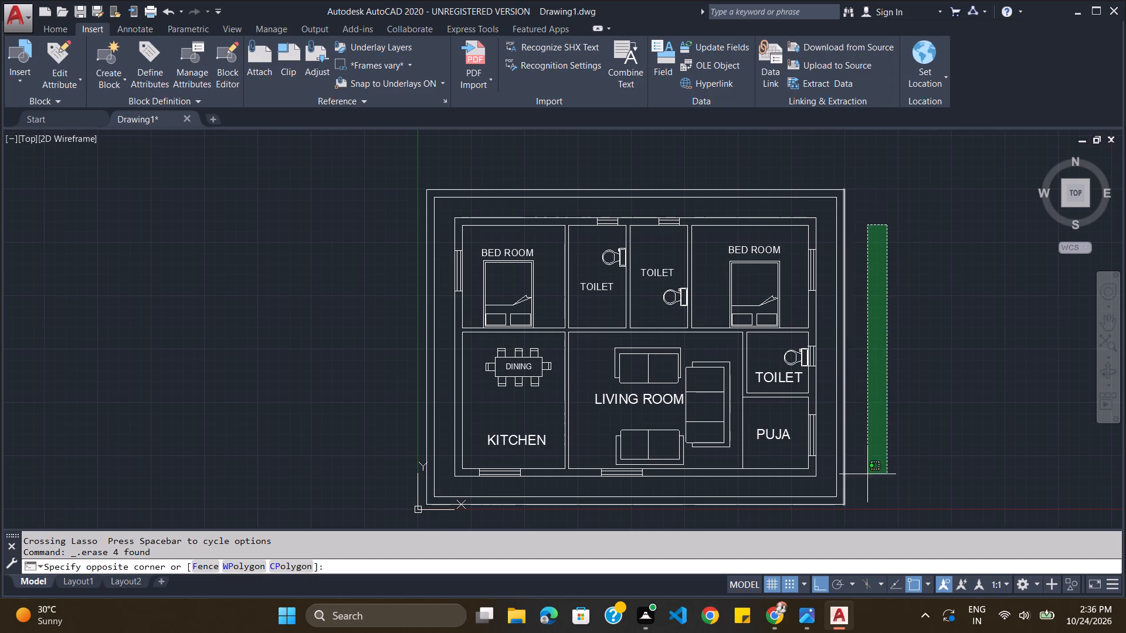
click(947, 428)
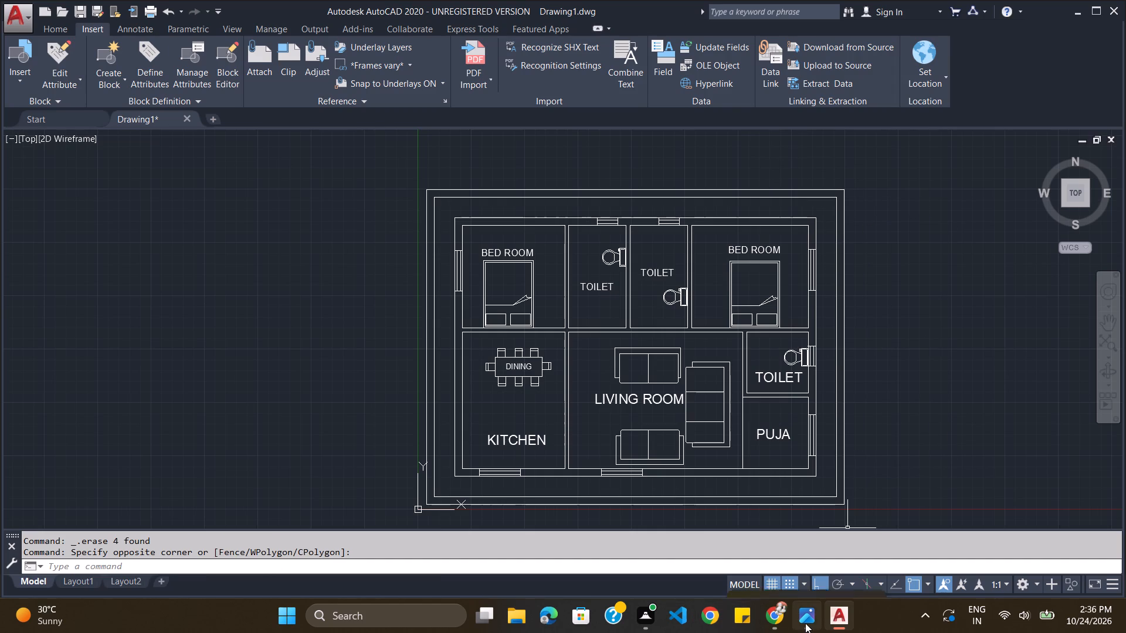
click(805, 623)
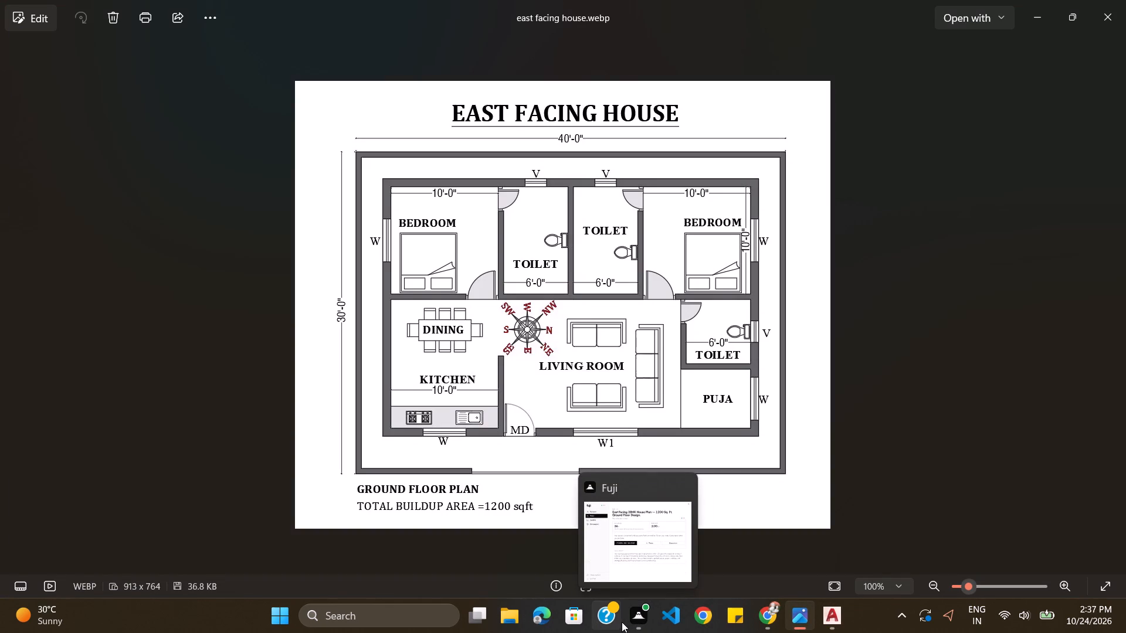
click(800, 621)
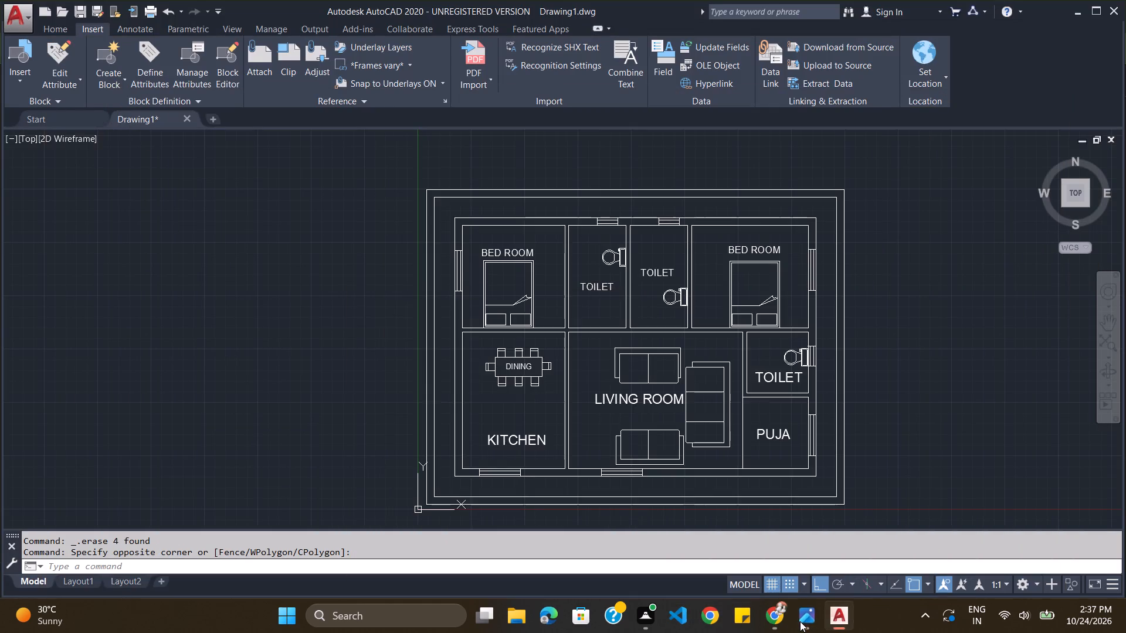
click(800, 621)
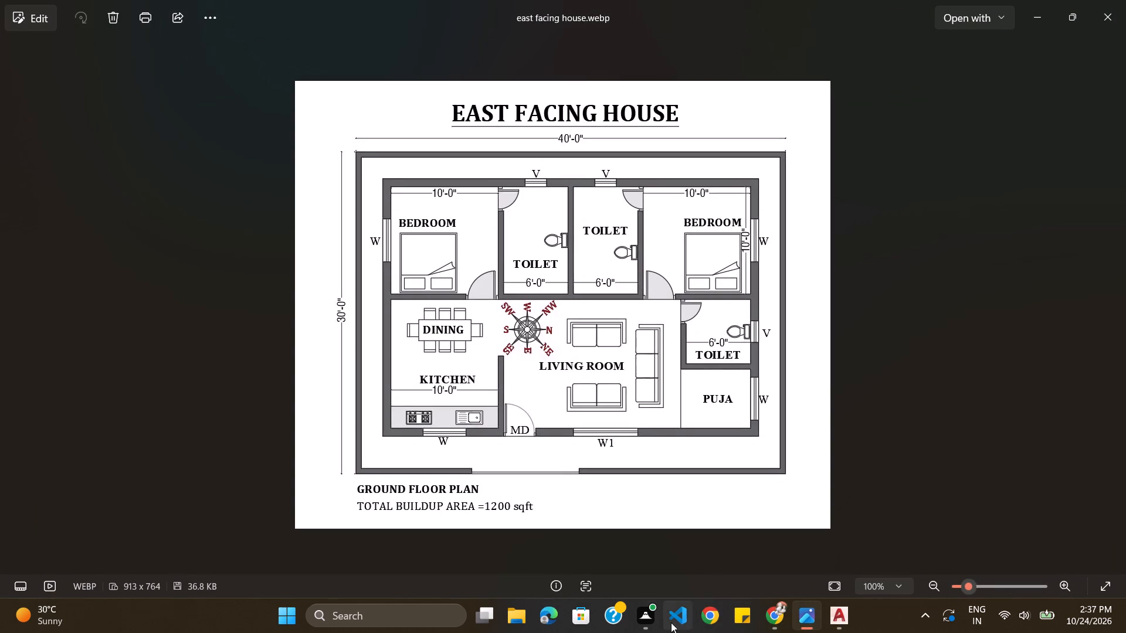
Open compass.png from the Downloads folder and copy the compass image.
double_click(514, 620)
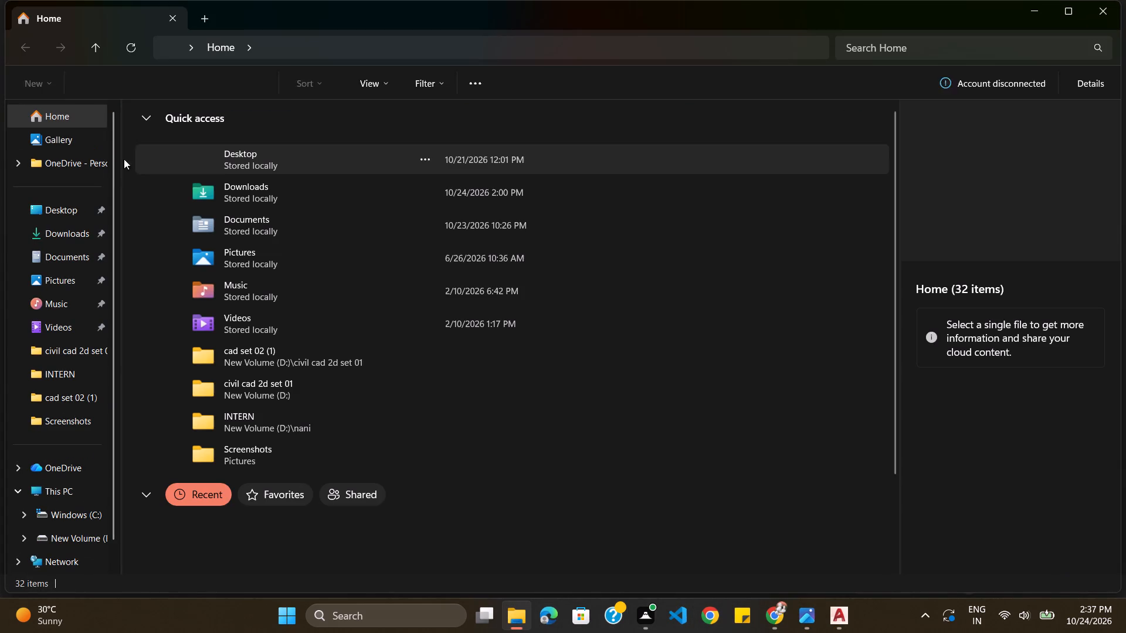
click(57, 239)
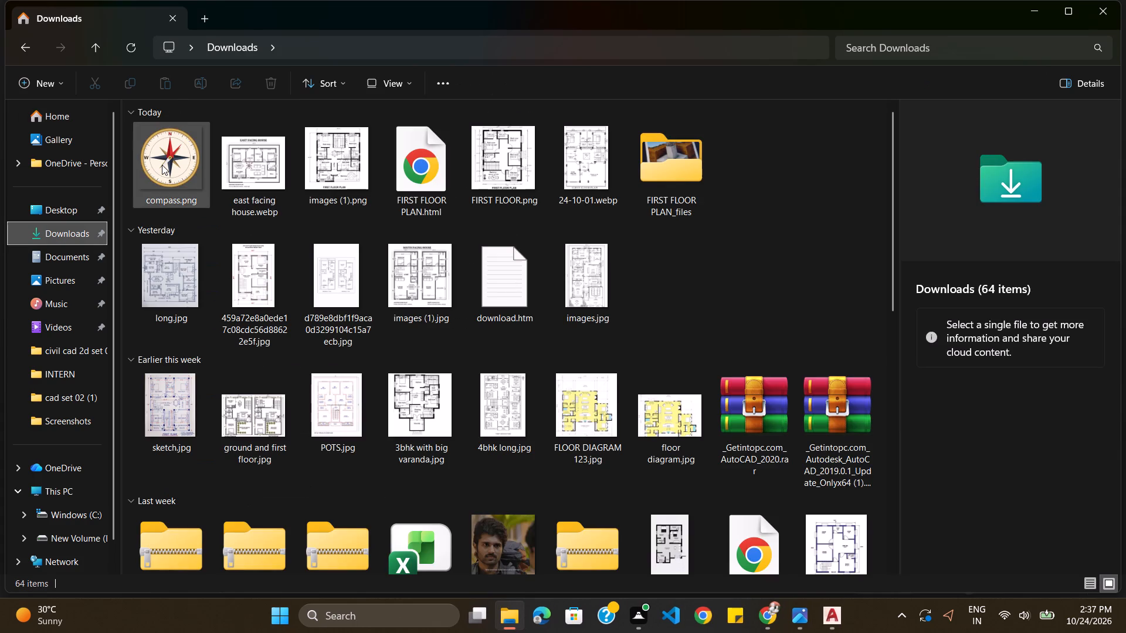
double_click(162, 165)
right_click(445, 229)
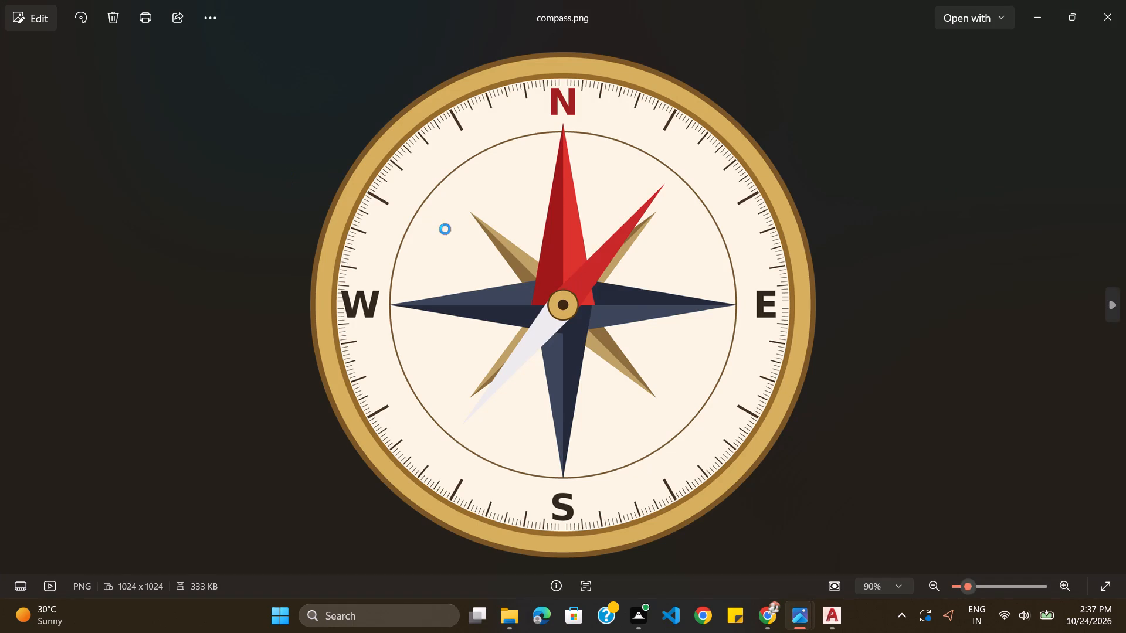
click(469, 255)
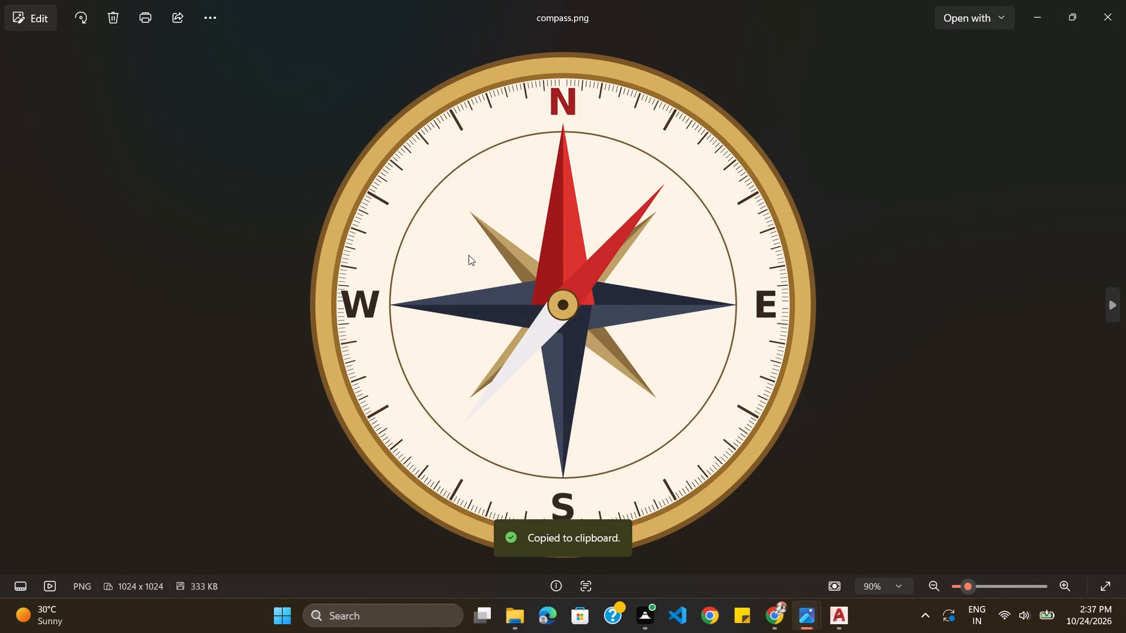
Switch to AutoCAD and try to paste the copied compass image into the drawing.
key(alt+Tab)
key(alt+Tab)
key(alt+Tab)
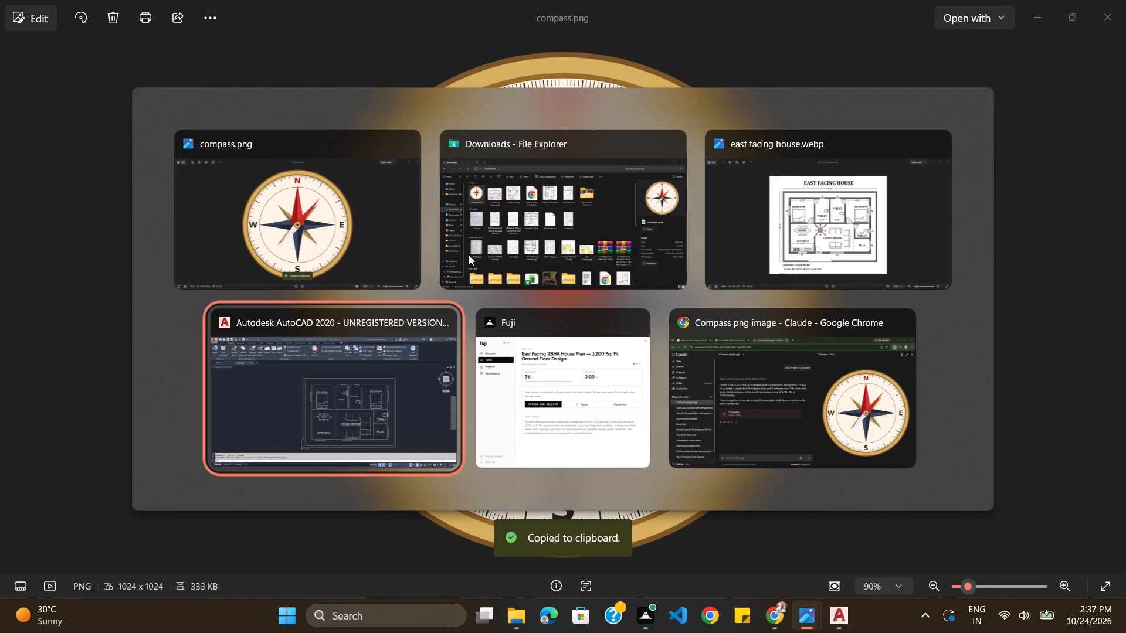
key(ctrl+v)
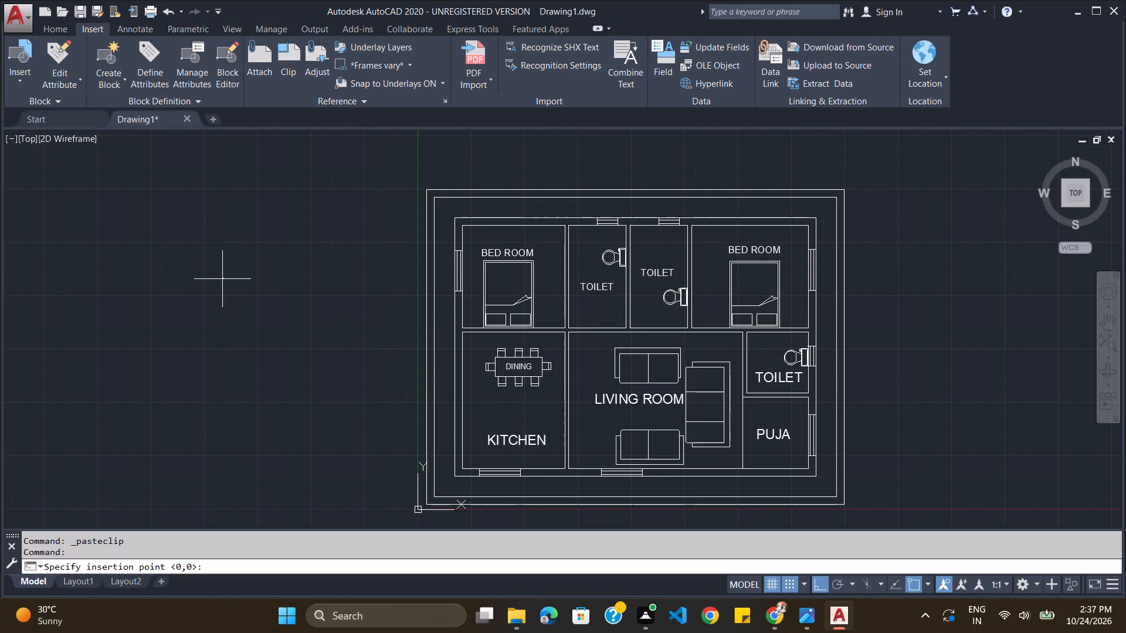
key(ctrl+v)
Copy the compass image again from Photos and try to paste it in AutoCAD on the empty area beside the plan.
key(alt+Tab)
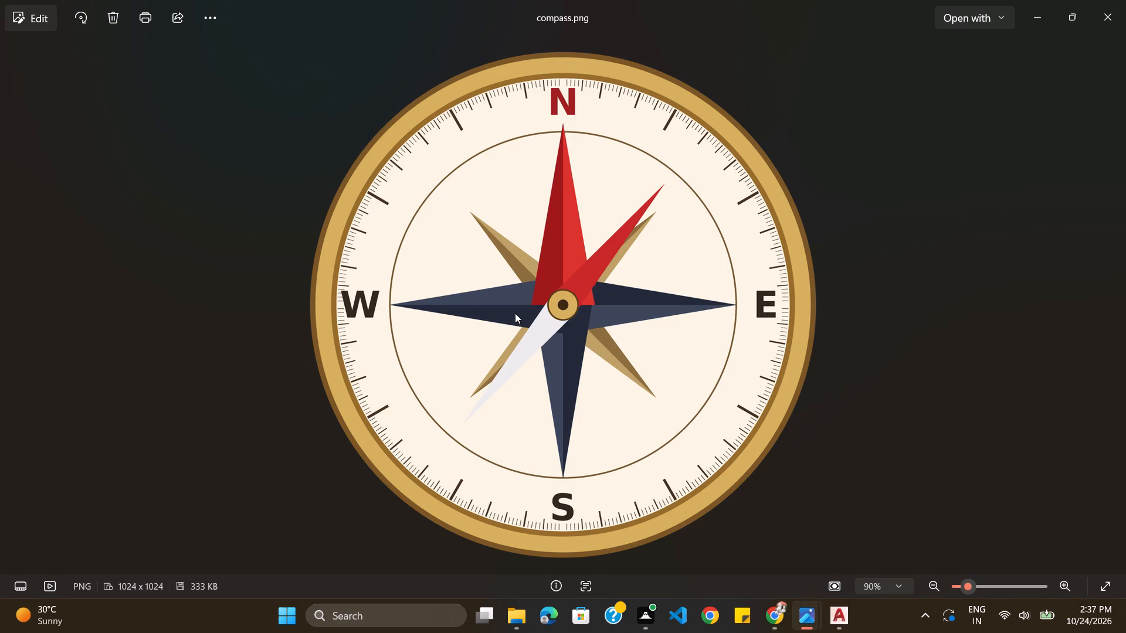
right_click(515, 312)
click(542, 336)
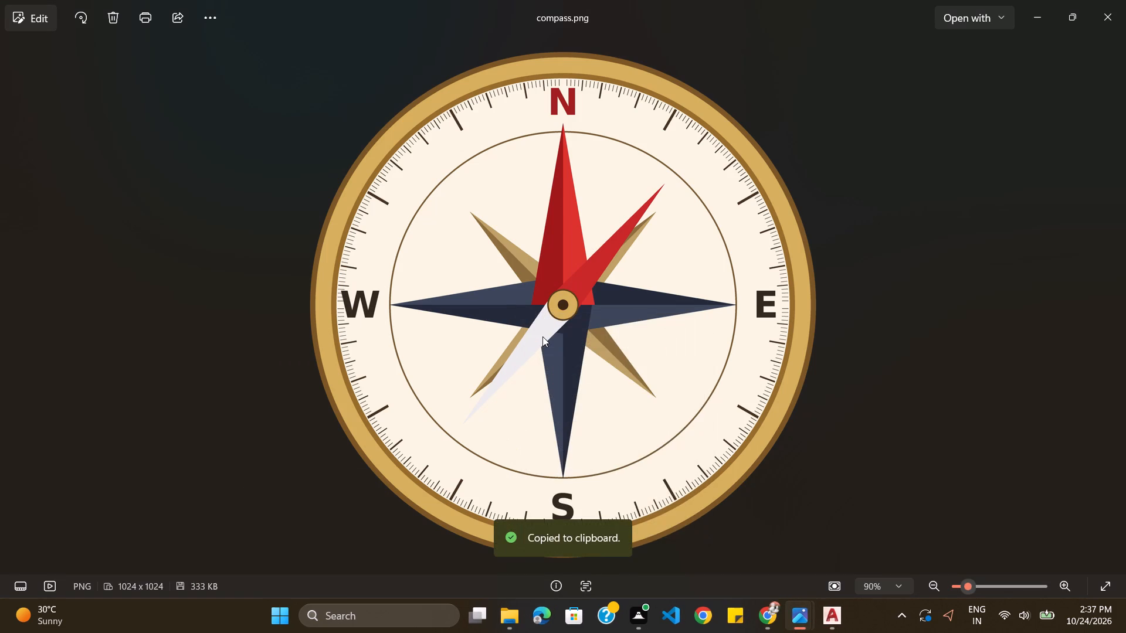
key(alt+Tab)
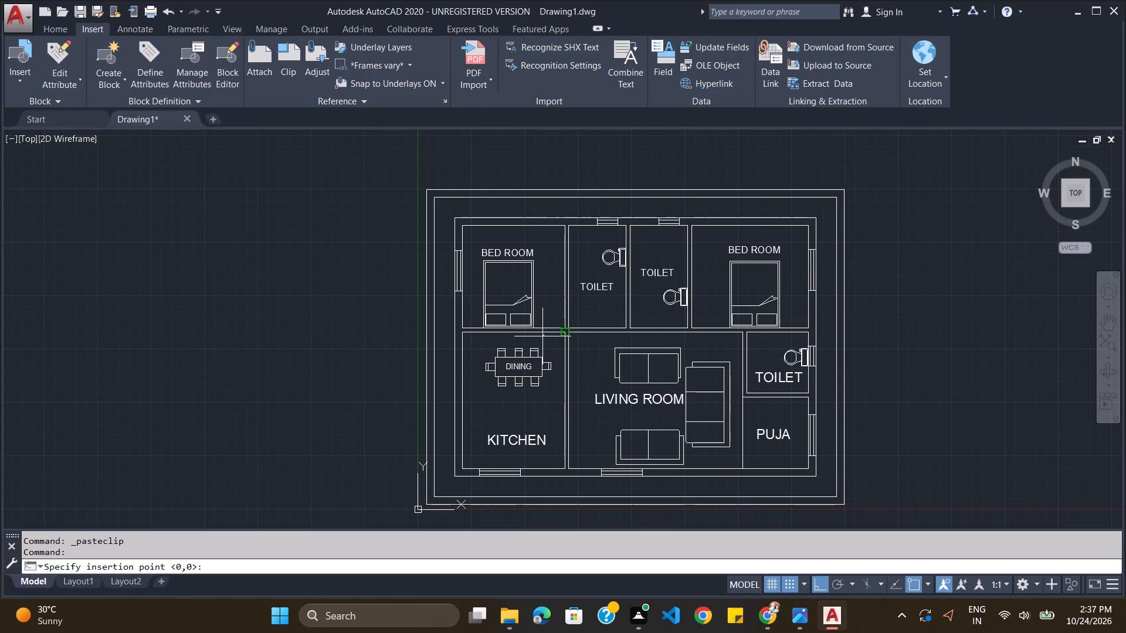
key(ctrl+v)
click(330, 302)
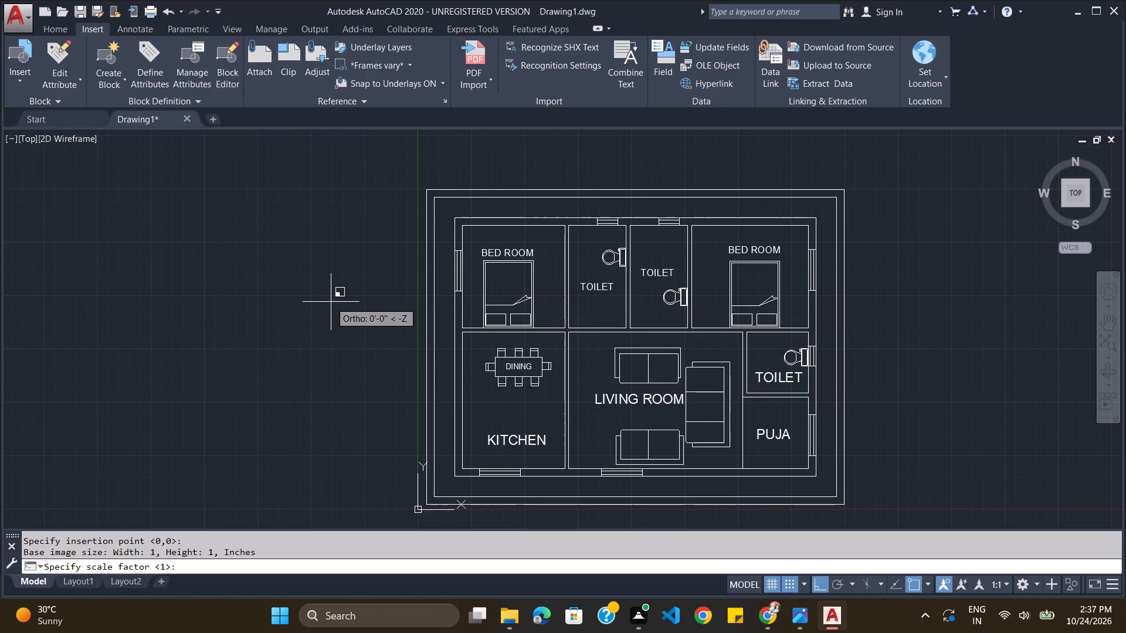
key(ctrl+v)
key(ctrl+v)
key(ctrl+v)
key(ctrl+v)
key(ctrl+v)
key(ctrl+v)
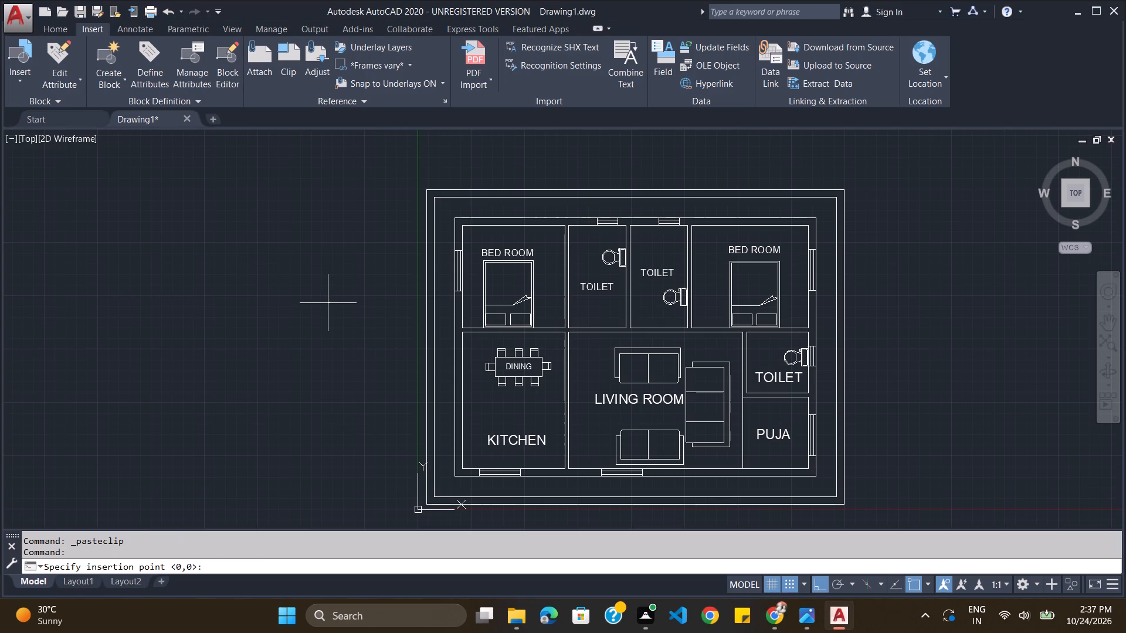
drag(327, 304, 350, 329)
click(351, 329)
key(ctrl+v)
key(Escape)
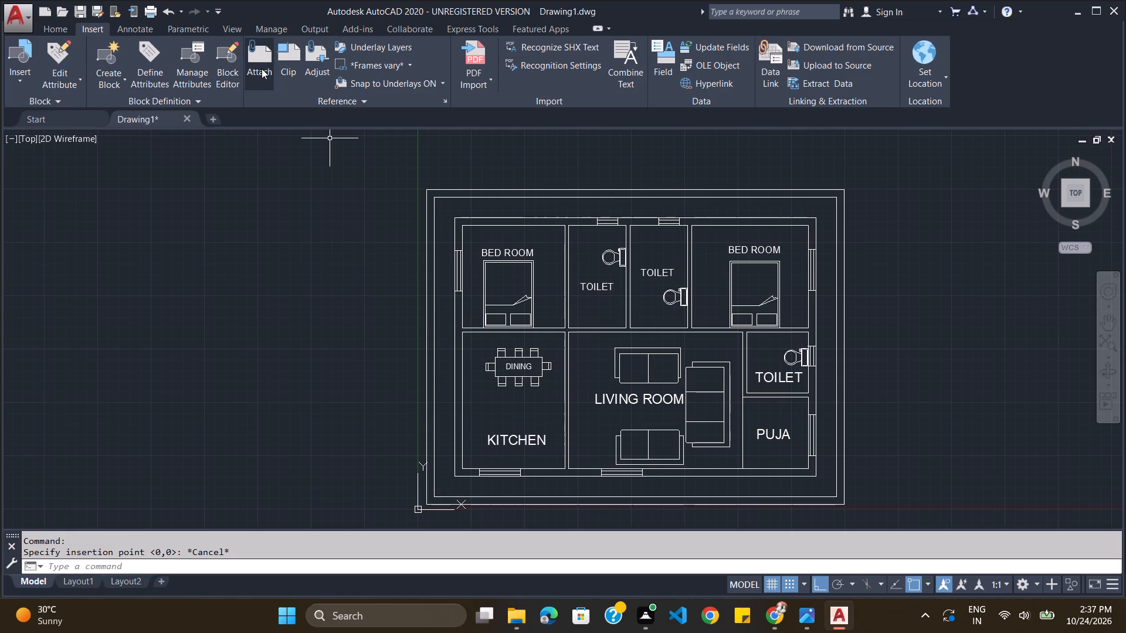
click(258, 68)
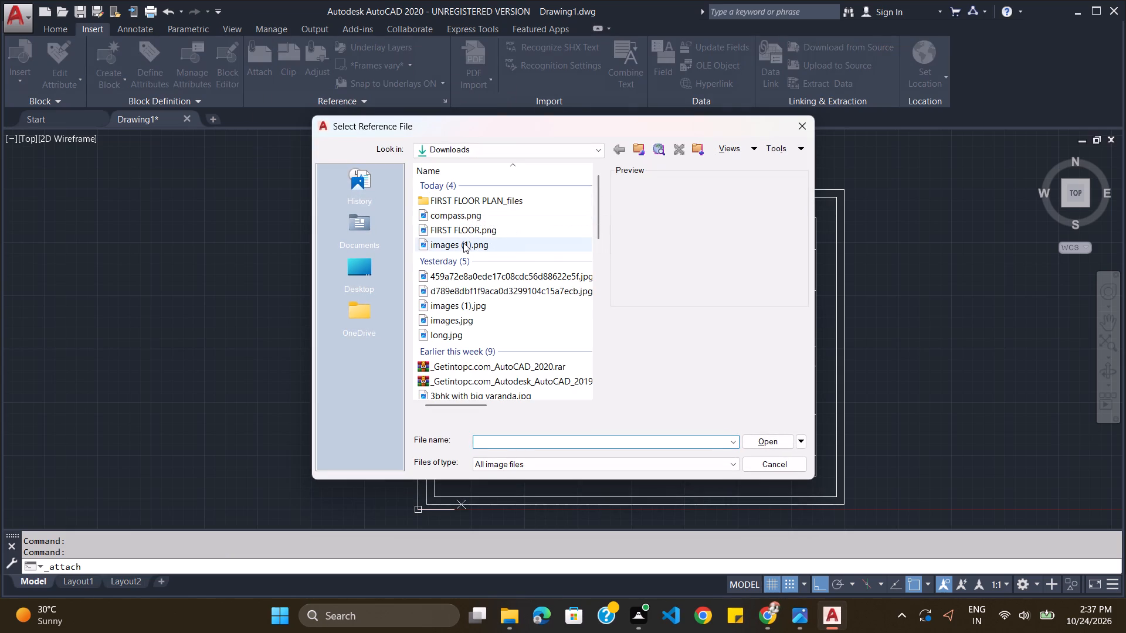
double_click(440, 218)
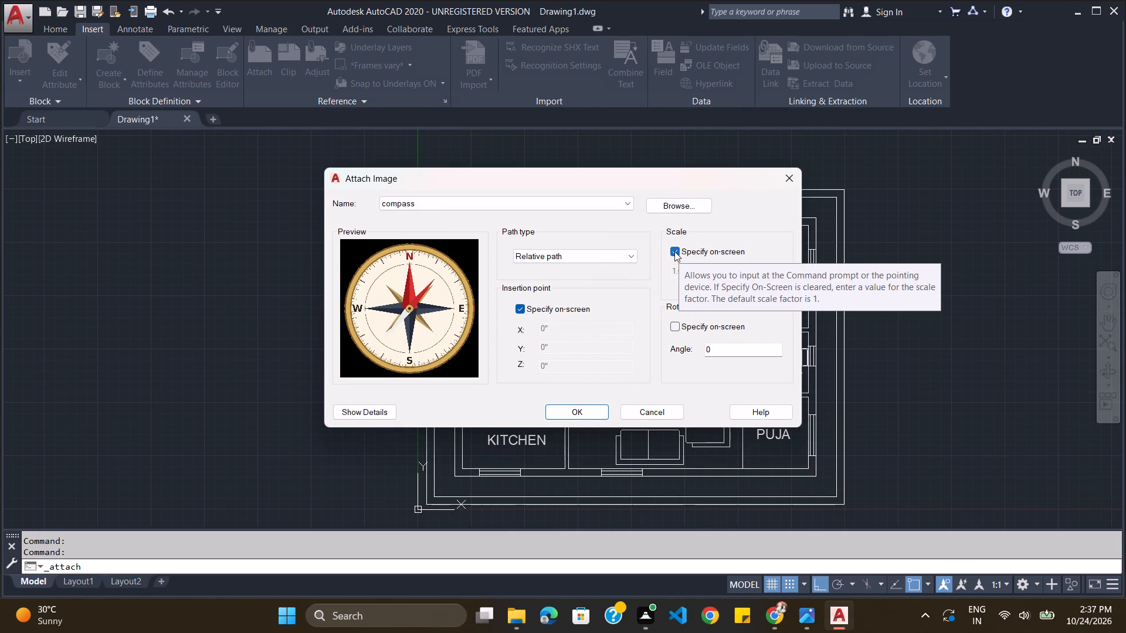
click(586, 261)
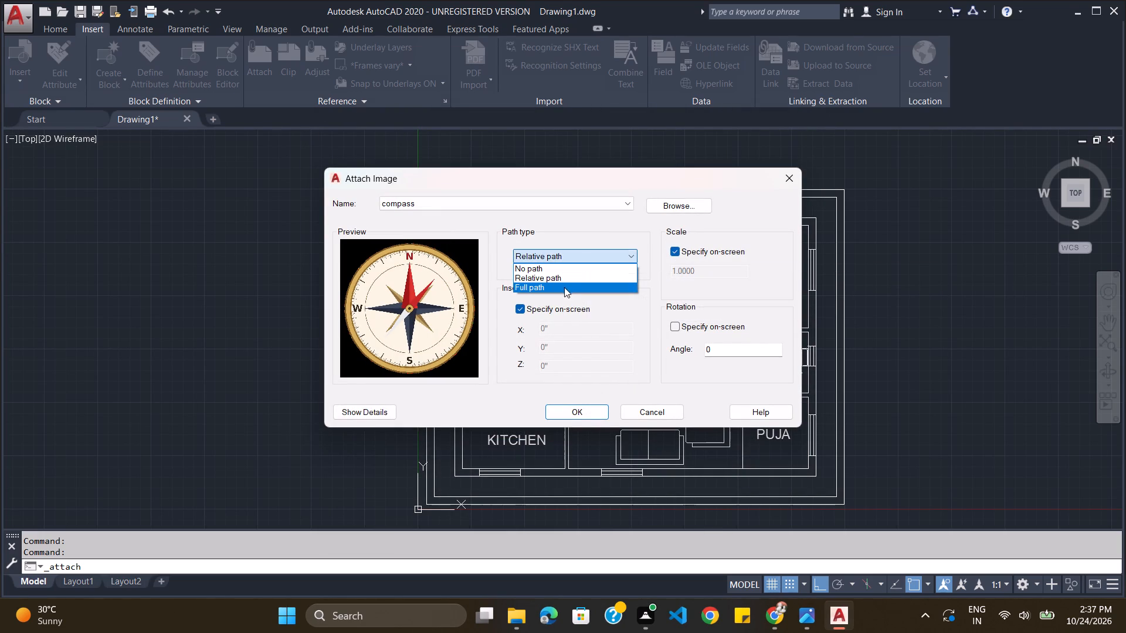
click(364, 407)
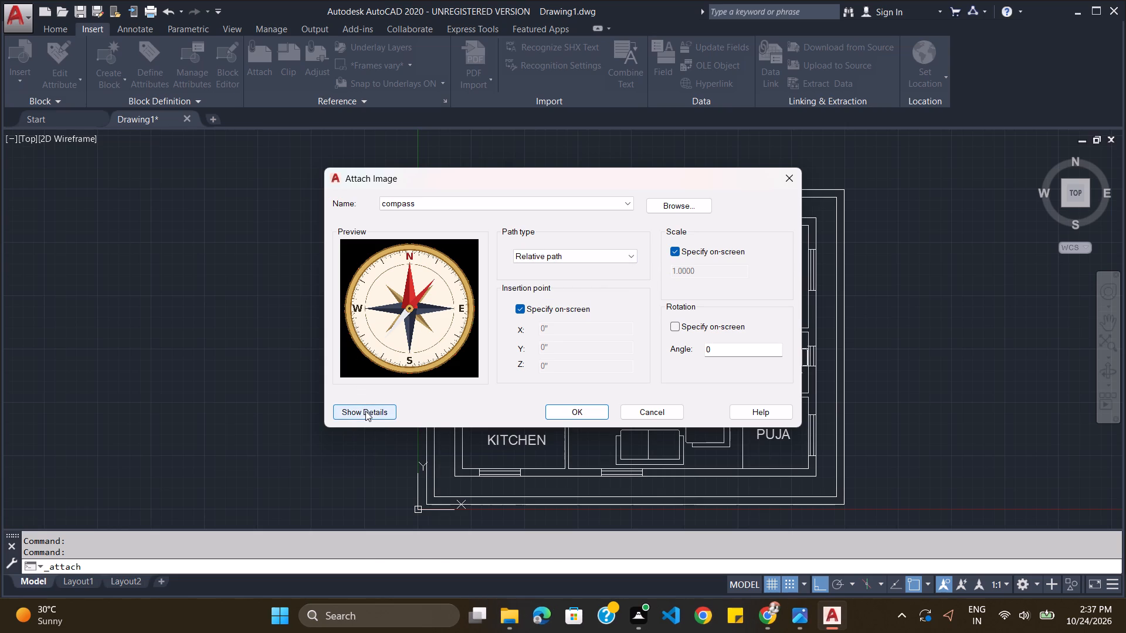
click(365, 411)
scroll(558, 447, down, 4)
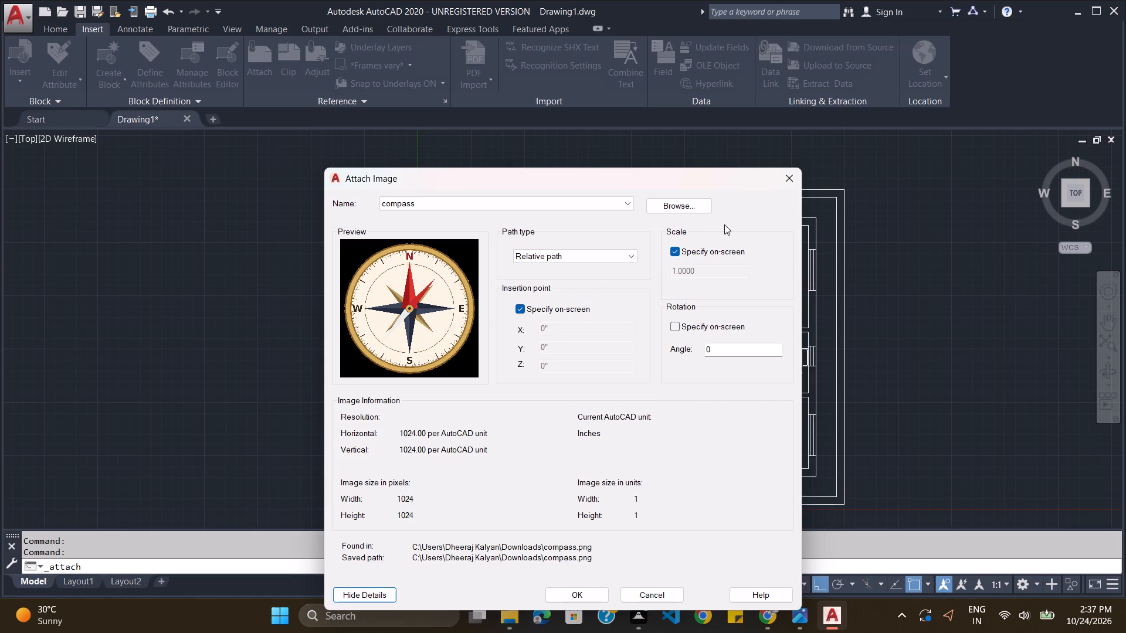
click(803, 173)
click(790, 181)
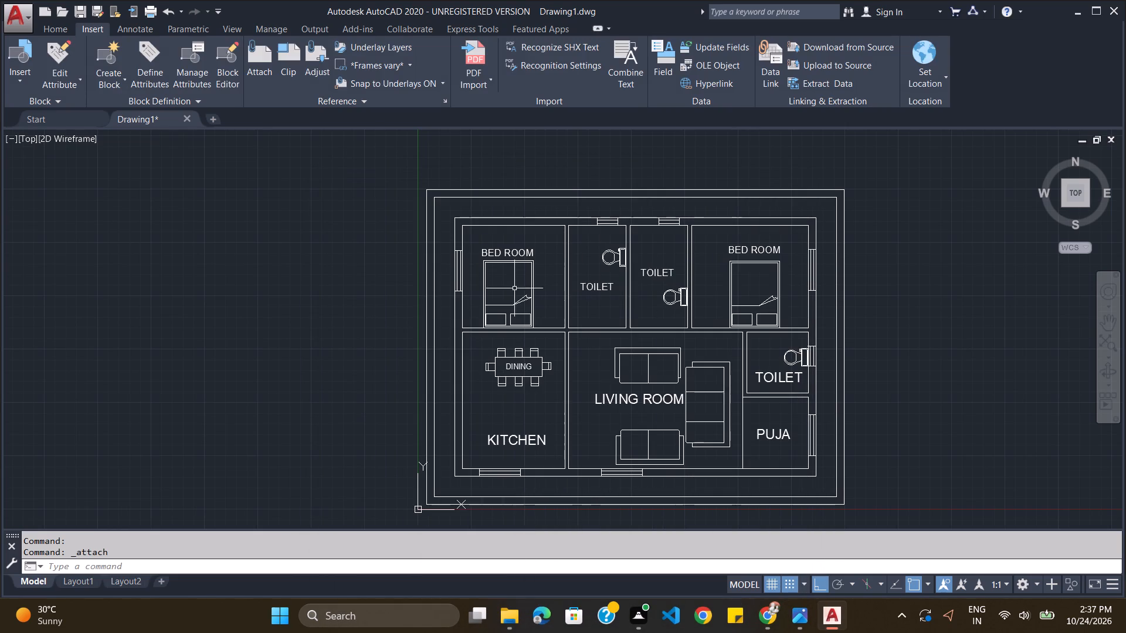
Attach compass.png with a relative path in the empty area west of the floor plan, scaled to about 3'-6".
click(256, 57)
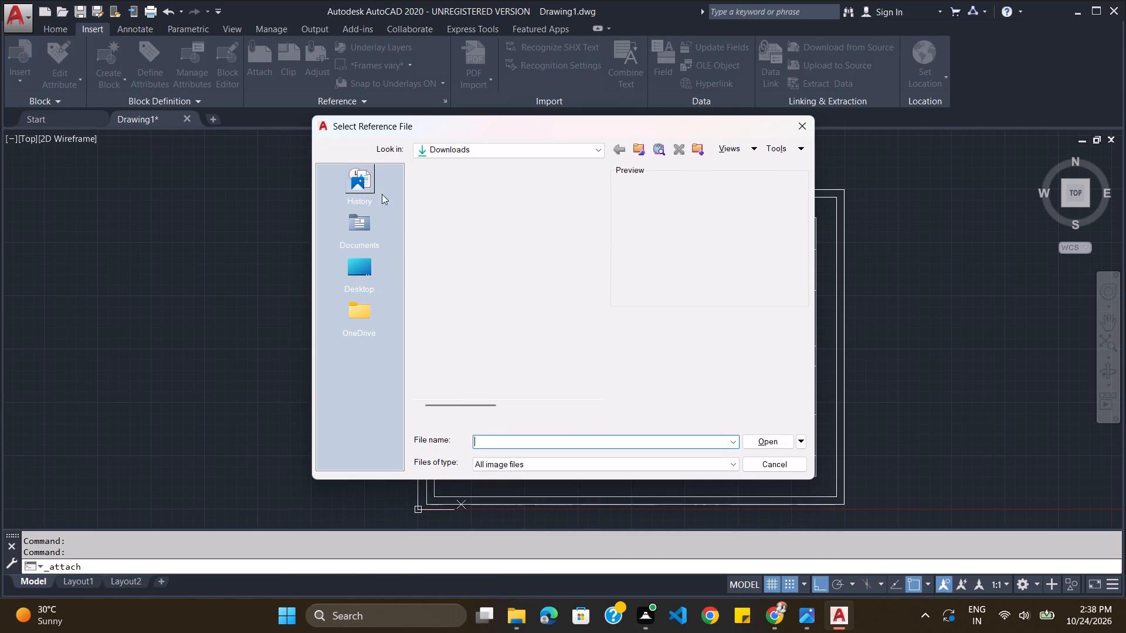
click(465, 244)
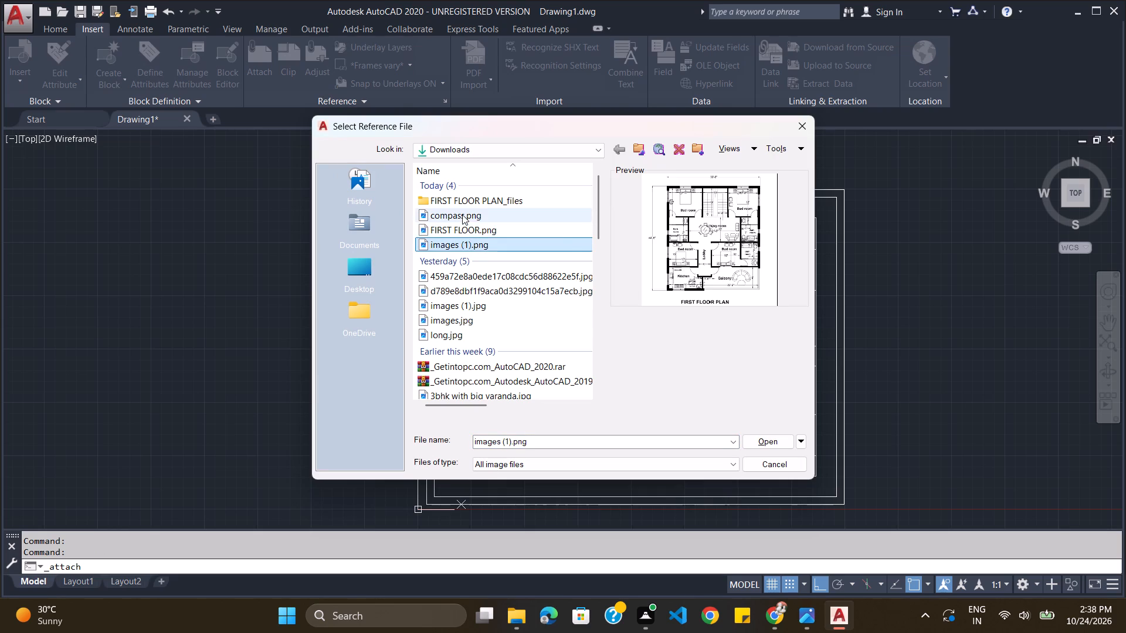
double_click(462, 215)
click(560, 410)
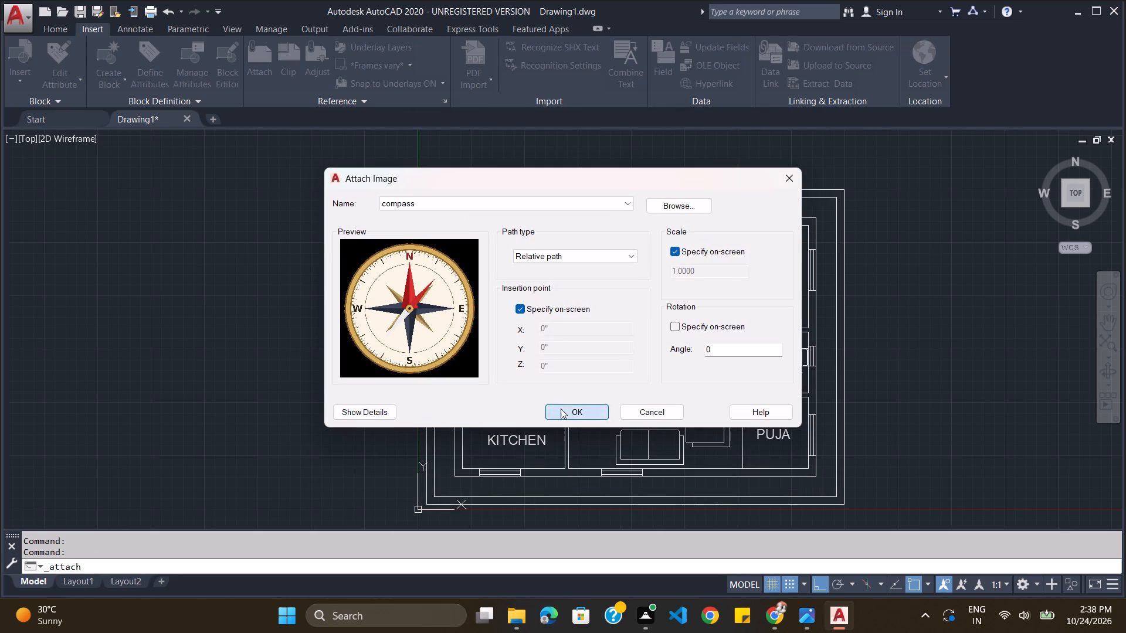
click(330, 281)
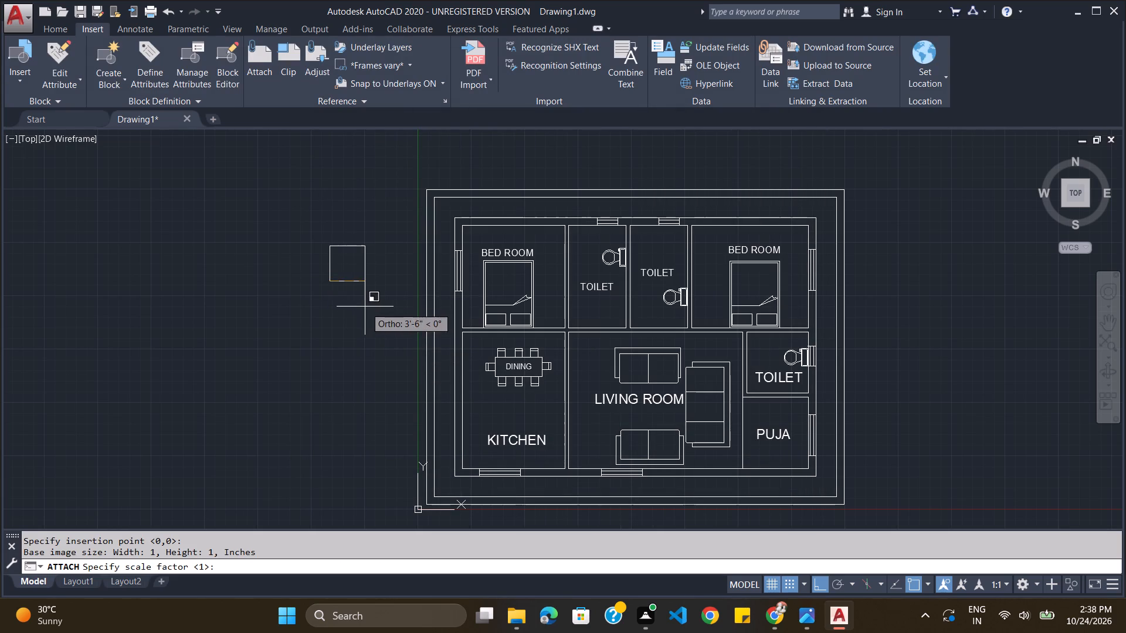
click(365, 307)
Cut the attached compass image and paste it into the living room beside the kitchen wall, with object snap off.
drag(371, 229, 374, 217)
key(ctrl+x)
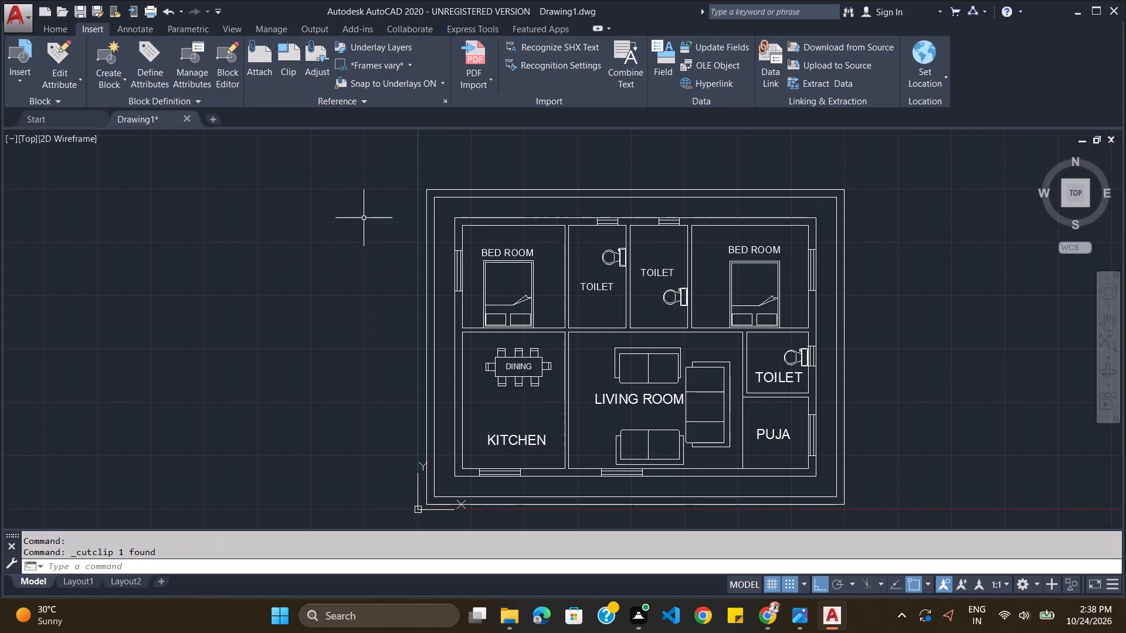
key(ctrl+v)
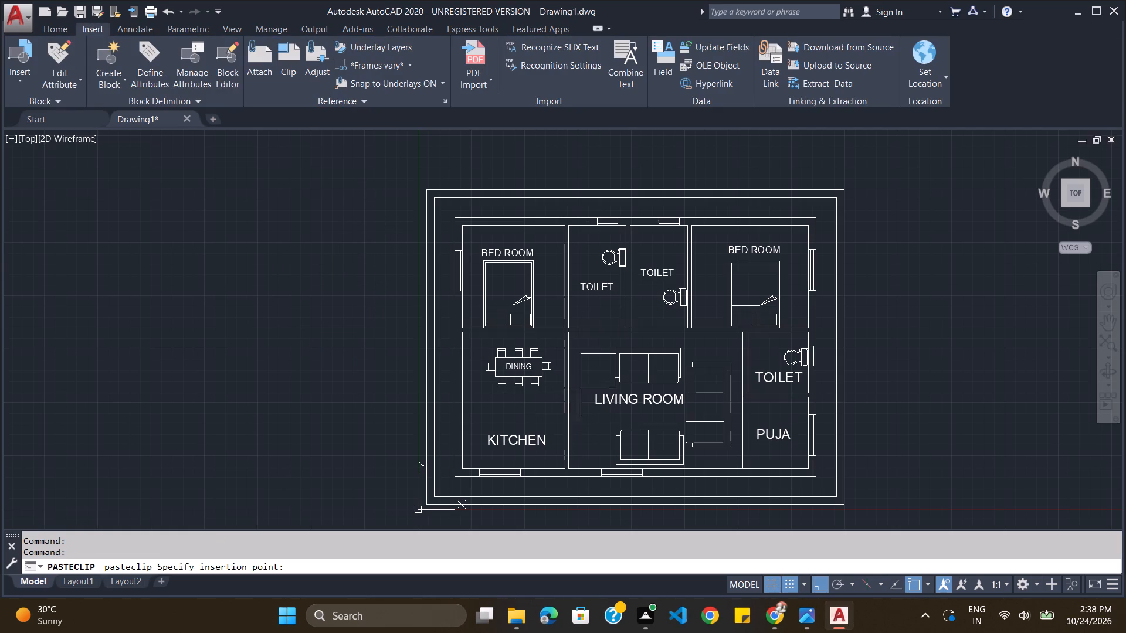
click(913, 586)
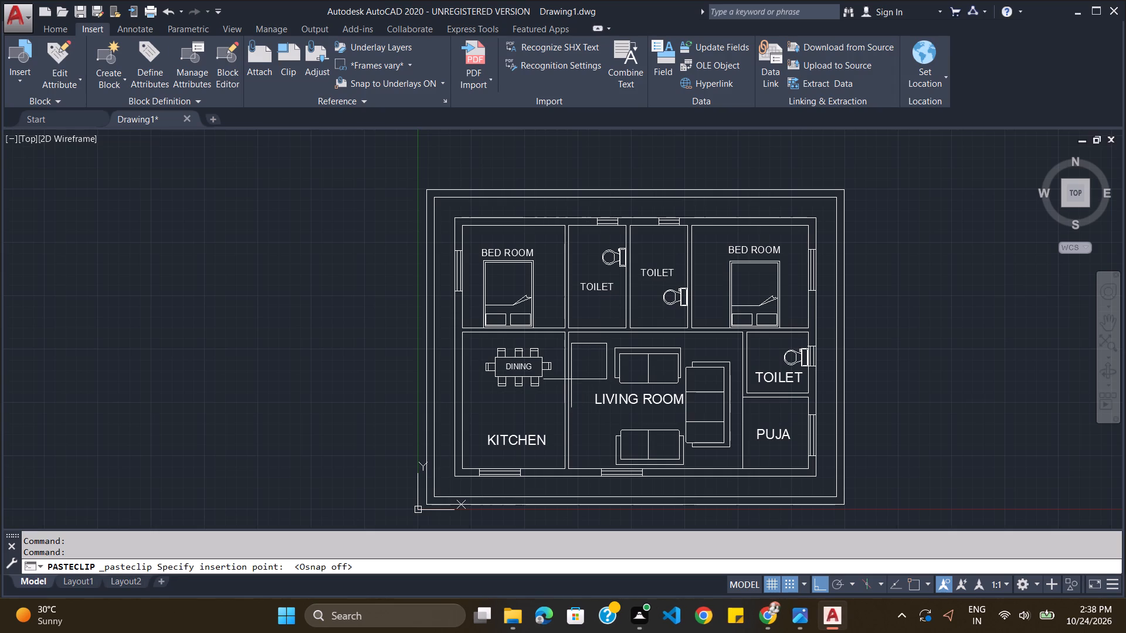
click(573, 379)
Close the compass.png picture in Photos.
key(alt+Tab)
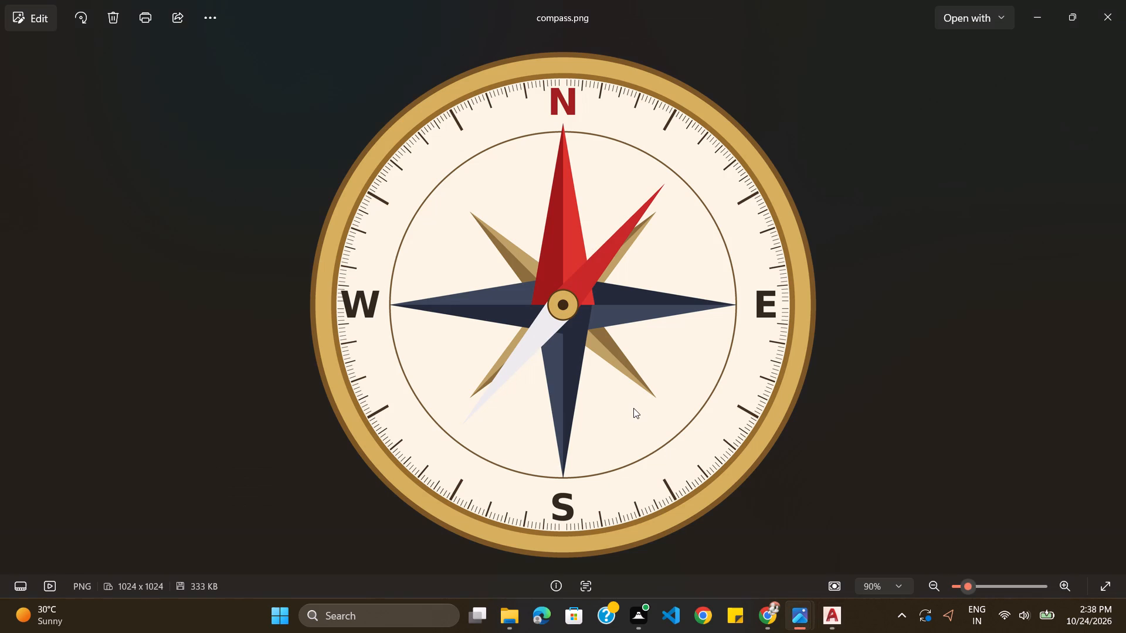
click(1095, 13)
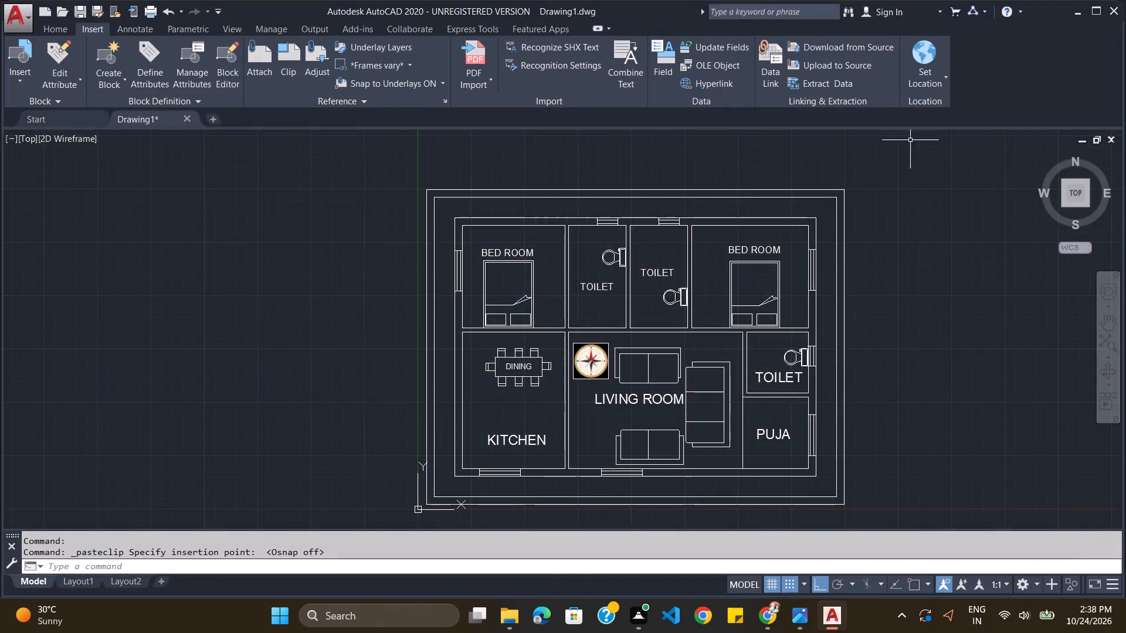
Switch to the east facing house reference image, examine the ground floor plan, and return to AutoCAD.
key(alt+Tab)
key(alt+Tab)
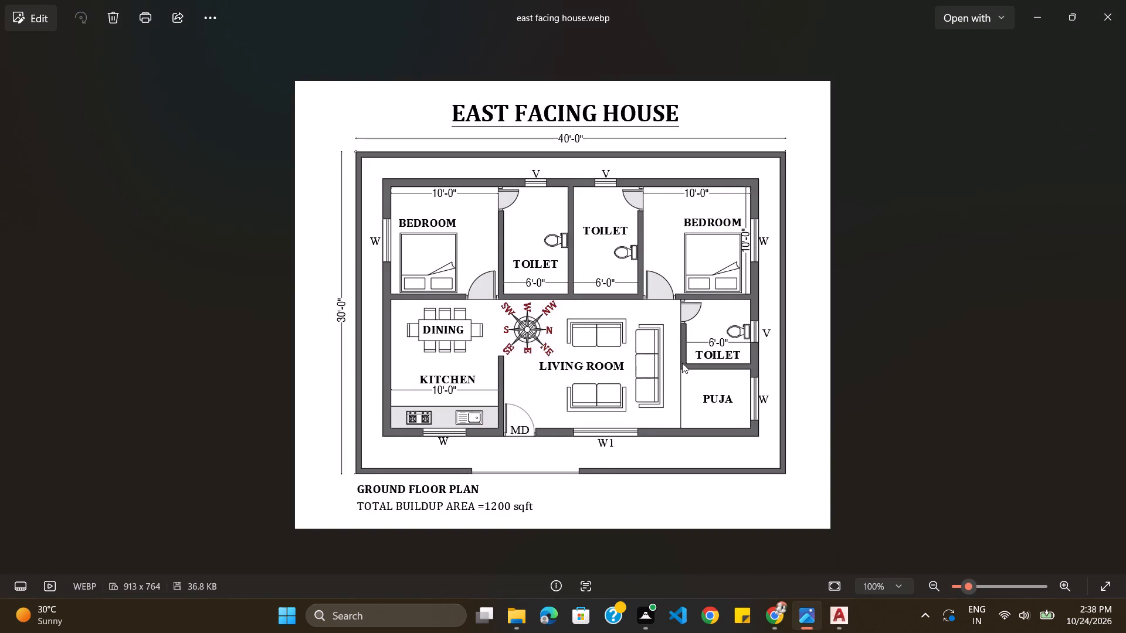
key(alt+Tab)
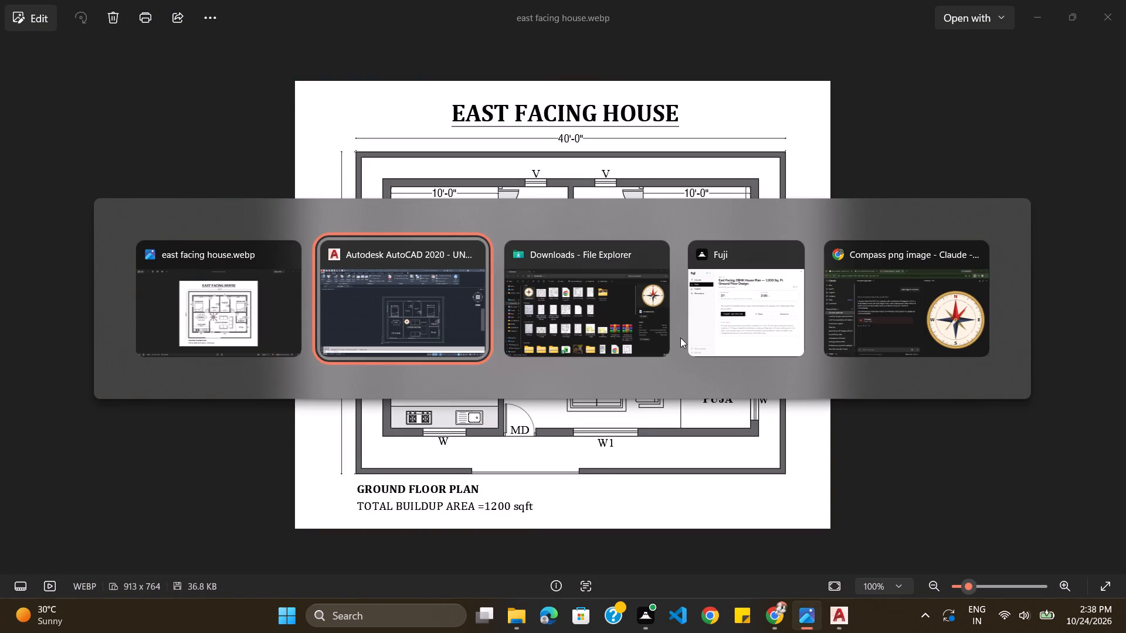
key(alt+Tab)
key(alt+Tab)
key(alt+Tab)
key(alt+Tab)
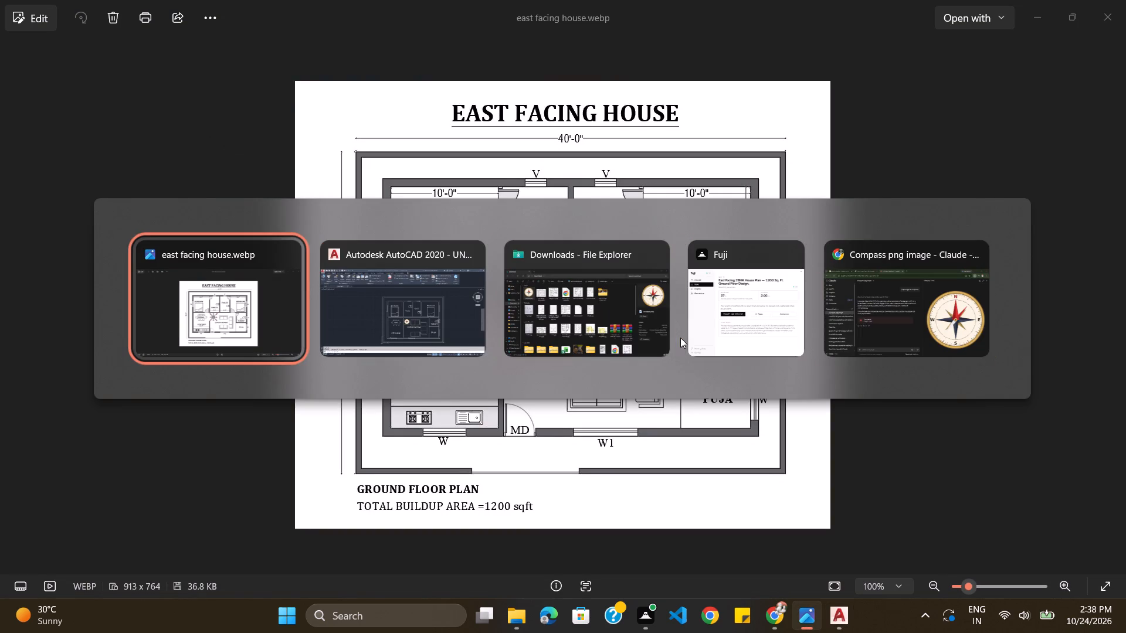
key(alt+Tab)
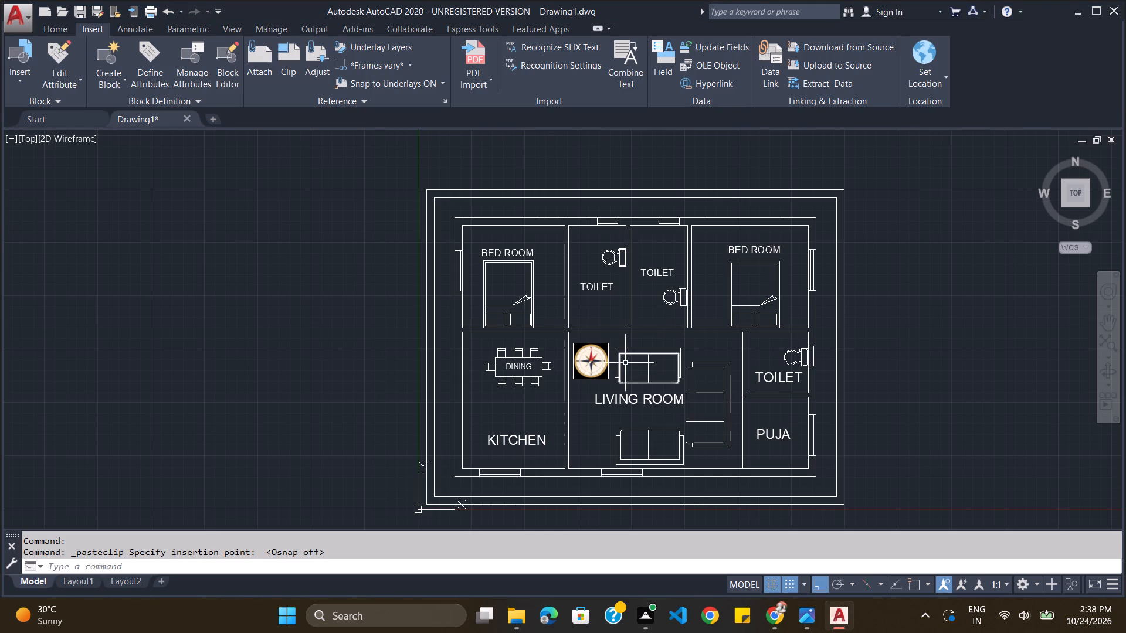
Inspect the compass image placed in the living room up close and within the whole floor plan.
key(Escape)
scroll(625, 362, down, 2)
scroll(626, 362, up, 2)
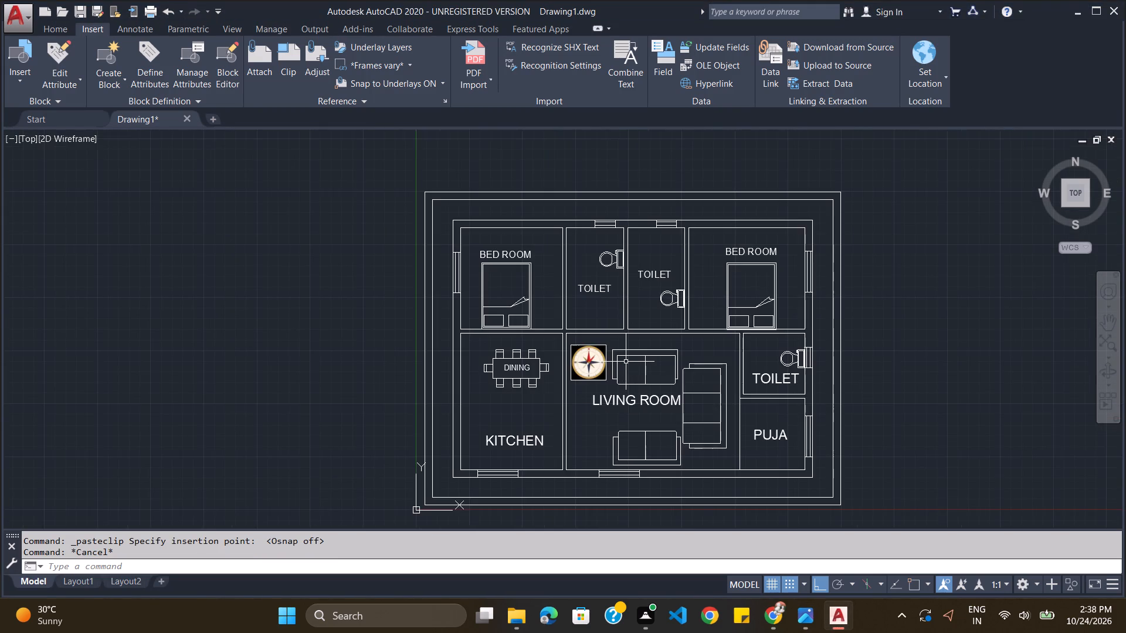
scroll(626, 362, up, 2)
scroll(626, 361, down, 2)
scroll(618, 376, up, 3)
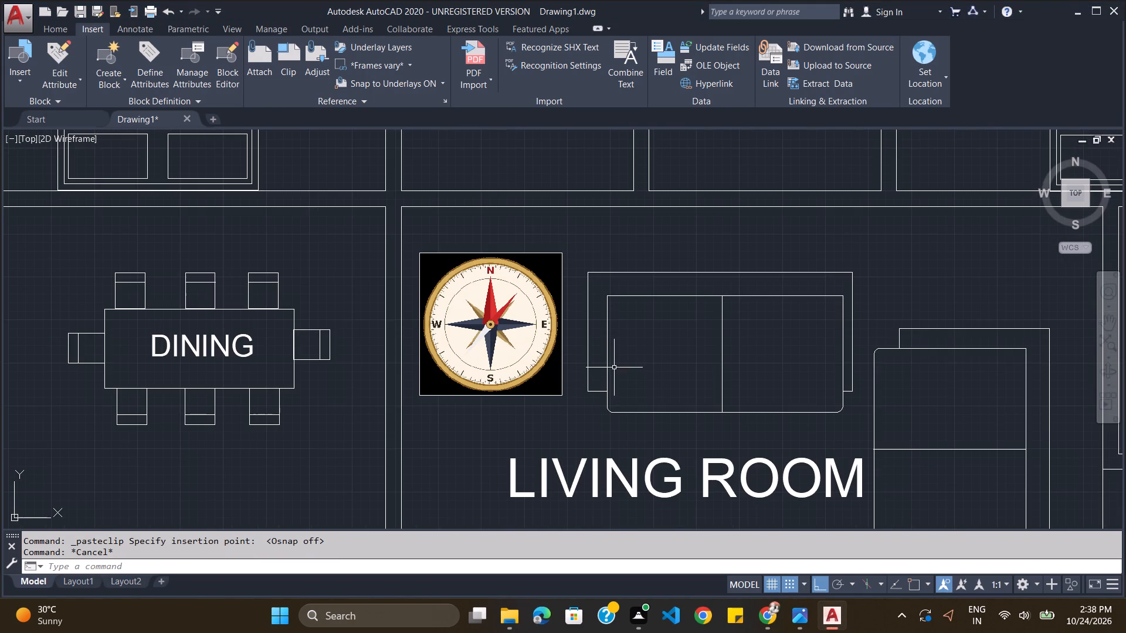
scroll(614, 366, up, 3)
scroll(613, 365, down, 7)
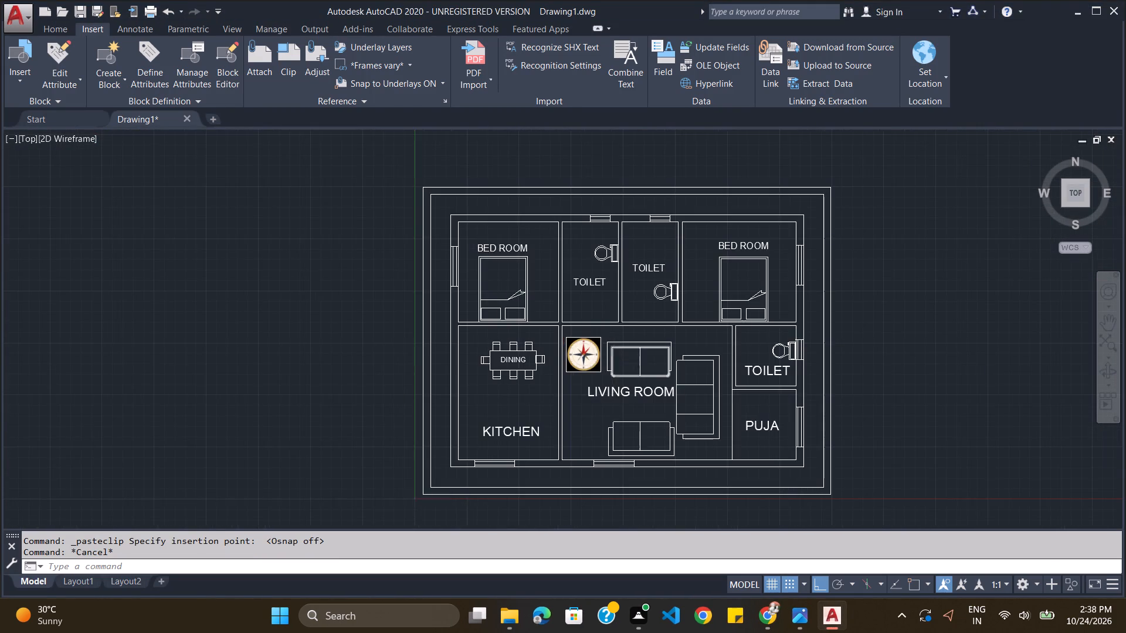
scroll(720, 414, up, 2)
scroll(712, 400, down, 1)
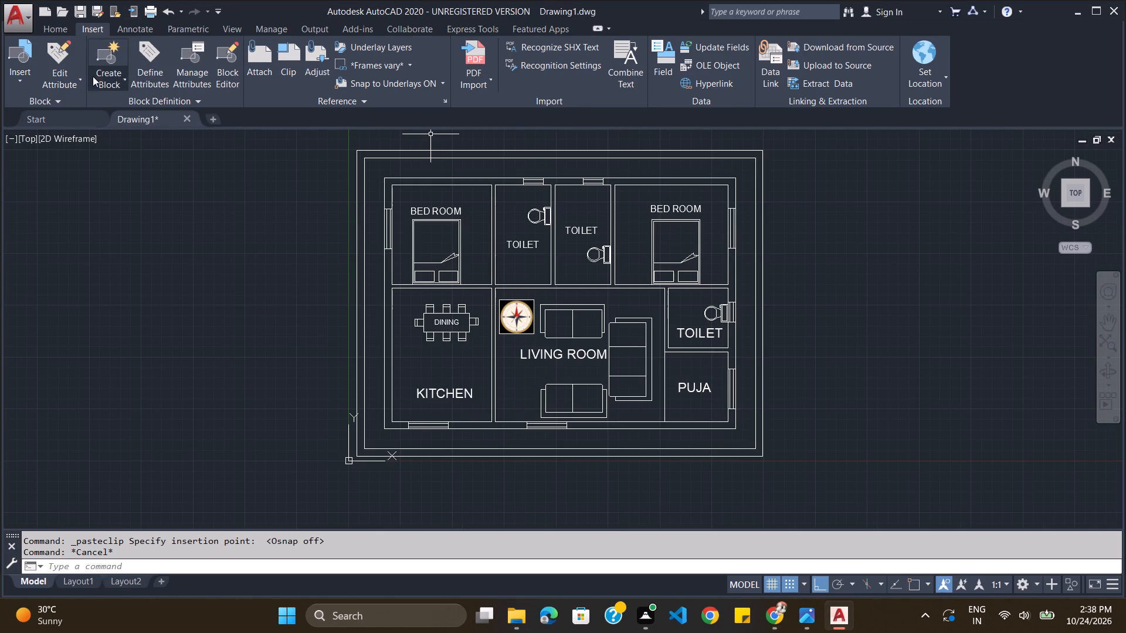
Draw two connected 3' lines in the empty area west of the plan, one running south and the other east from its end.
click(43, 26)
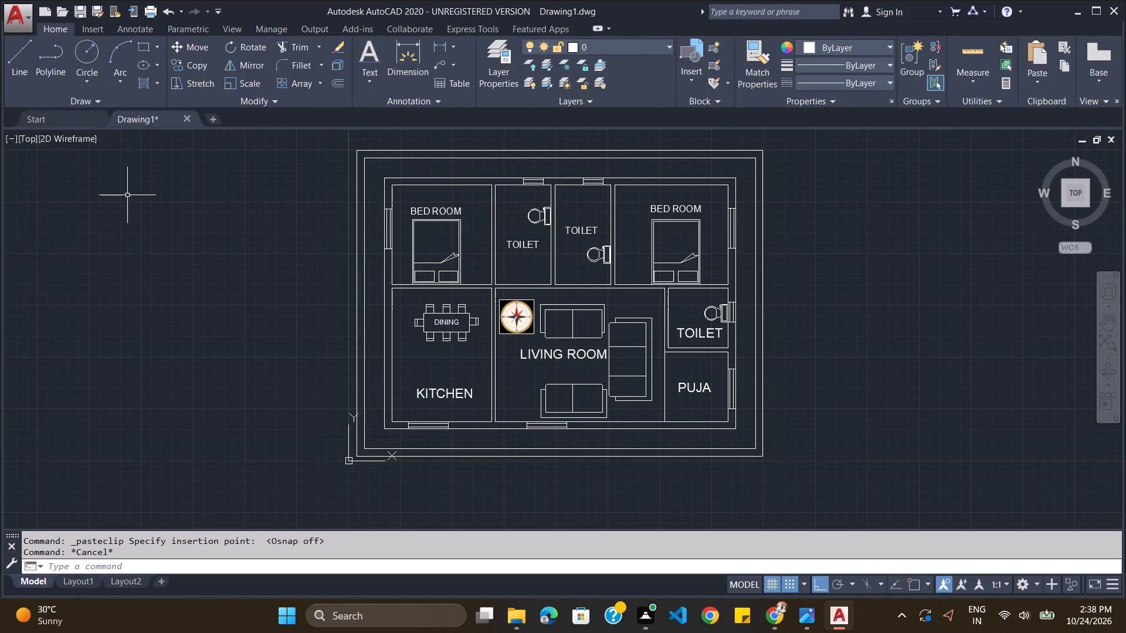
click(165, 202)
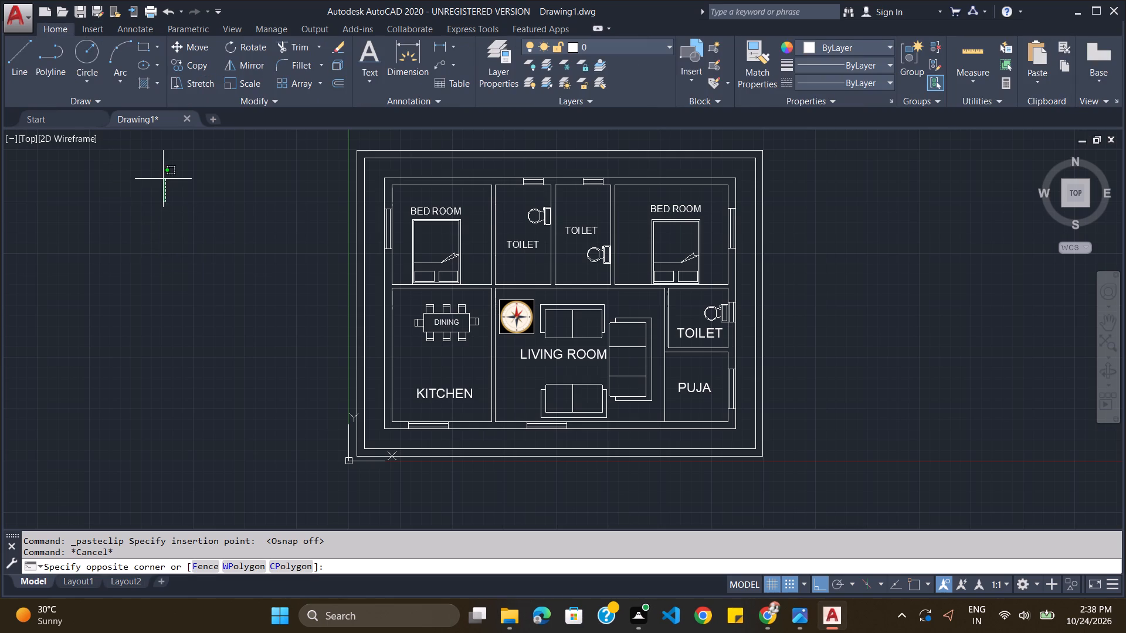
key(Escape)
click(24, 58)
click(155, 226)
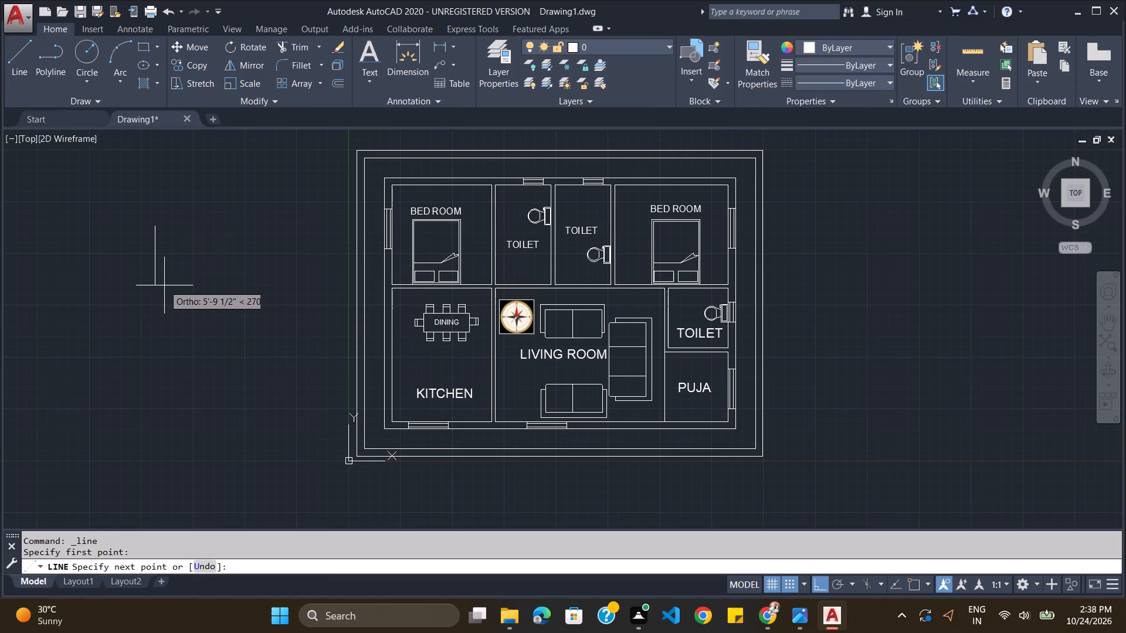
text(3')
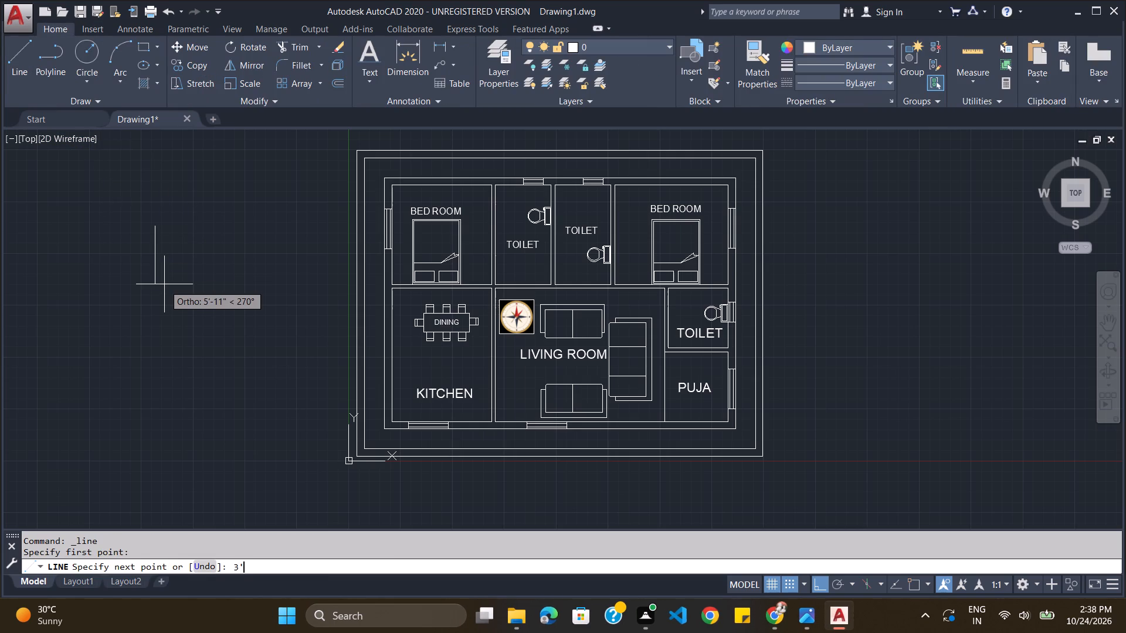
key(Return)
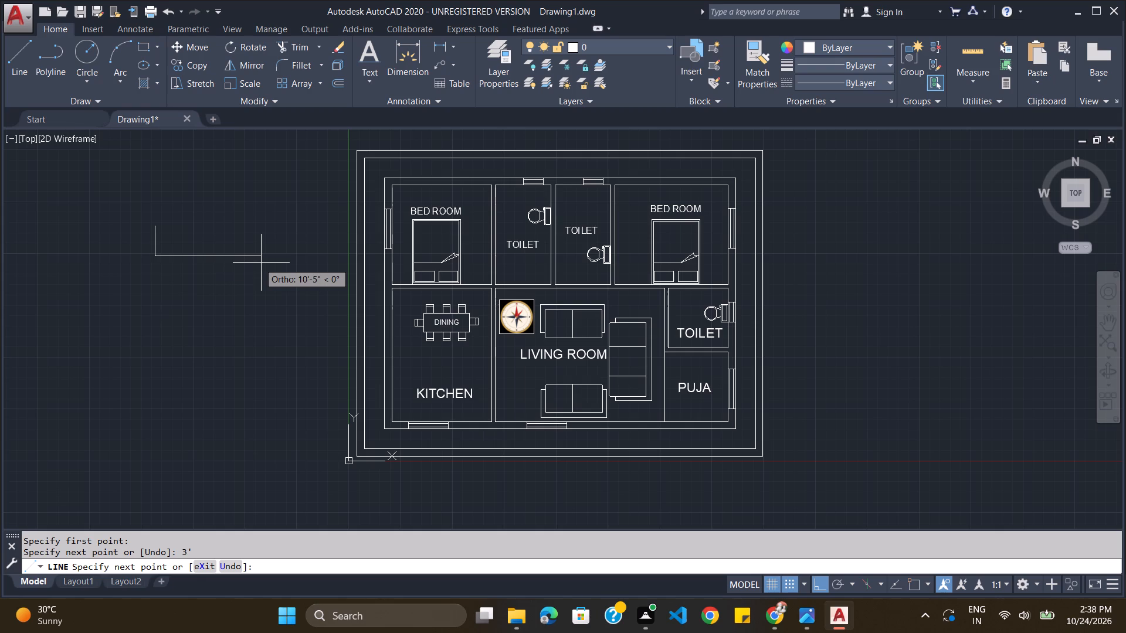
text(3')
key(Return)
key(Escape)
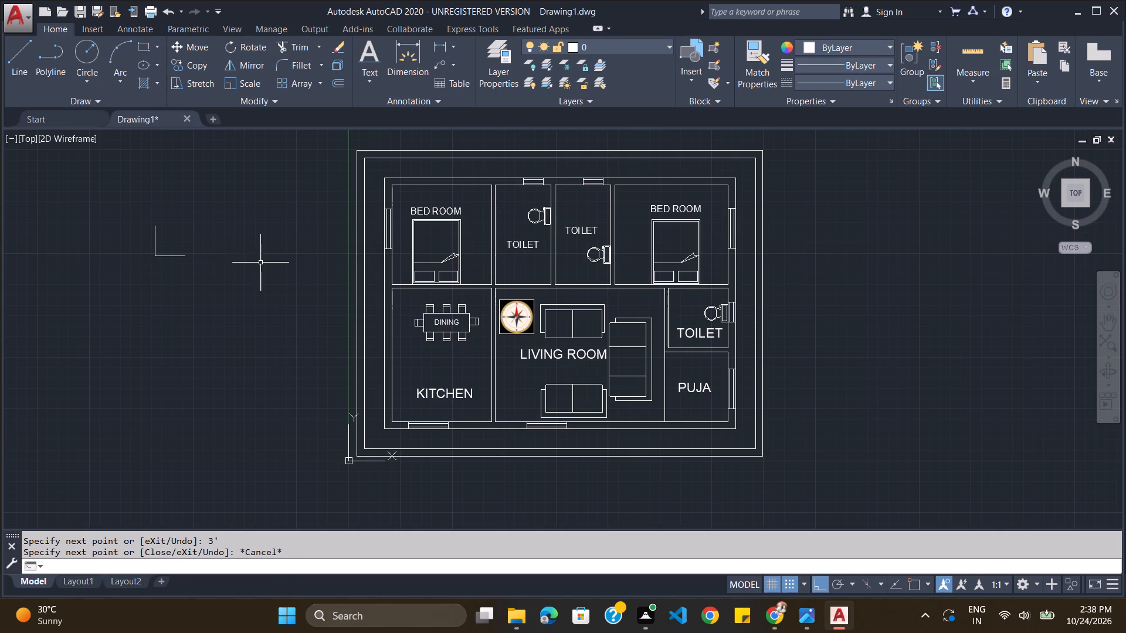
Complete the door symbol with a Start, Center, End arc joining the lines' free ends, centred on their corner, with object snap on.
click(118, 77)
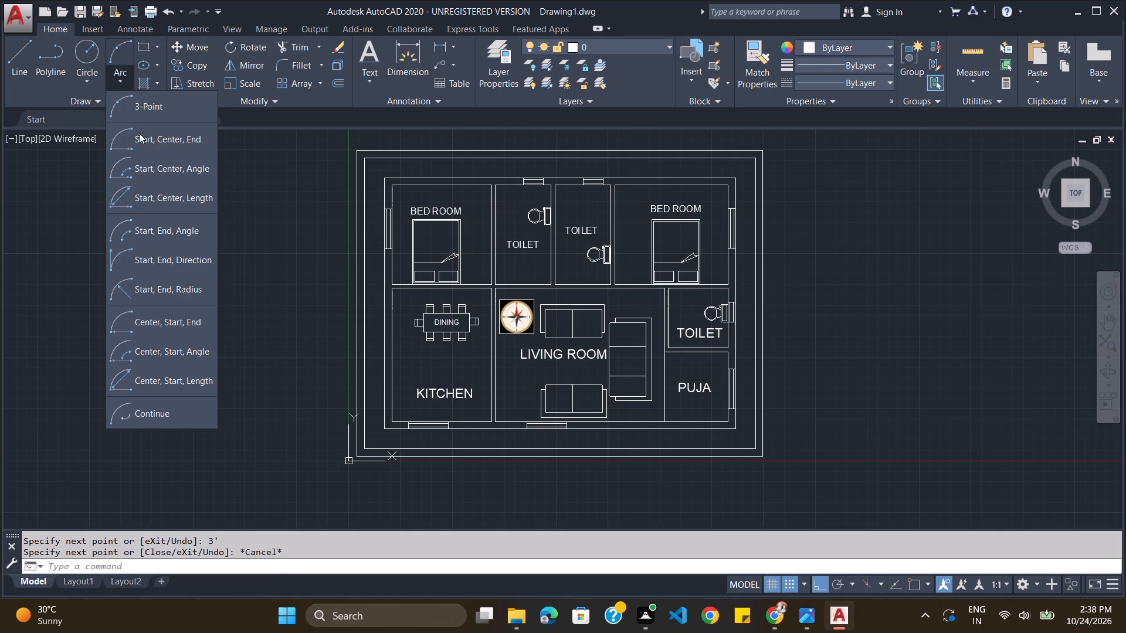
click(147, 145)
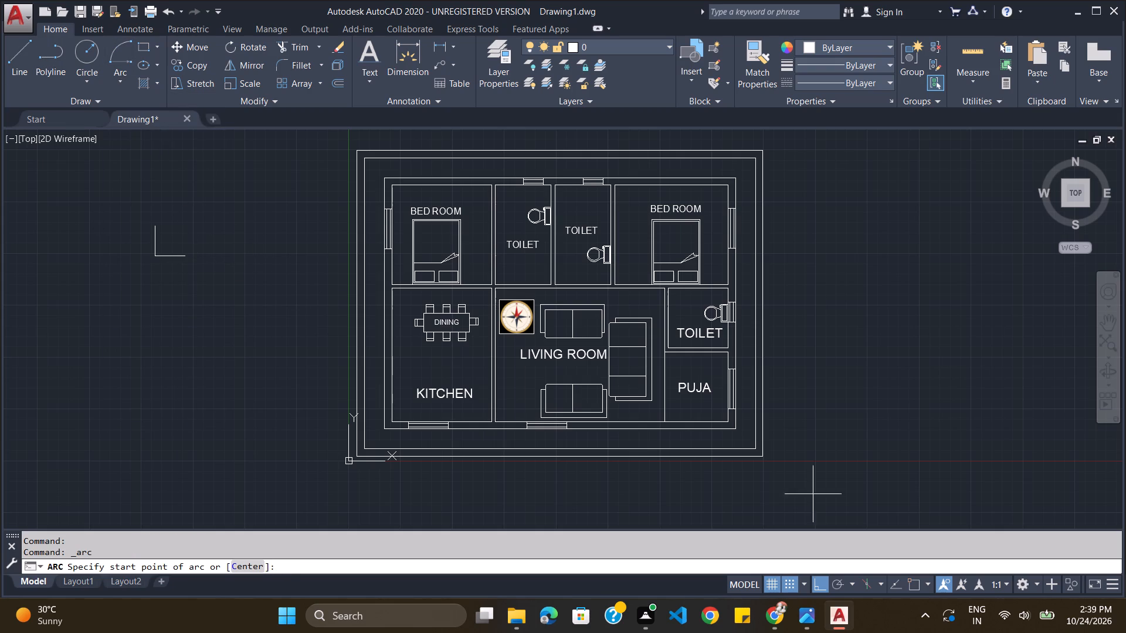
click(908, 580)
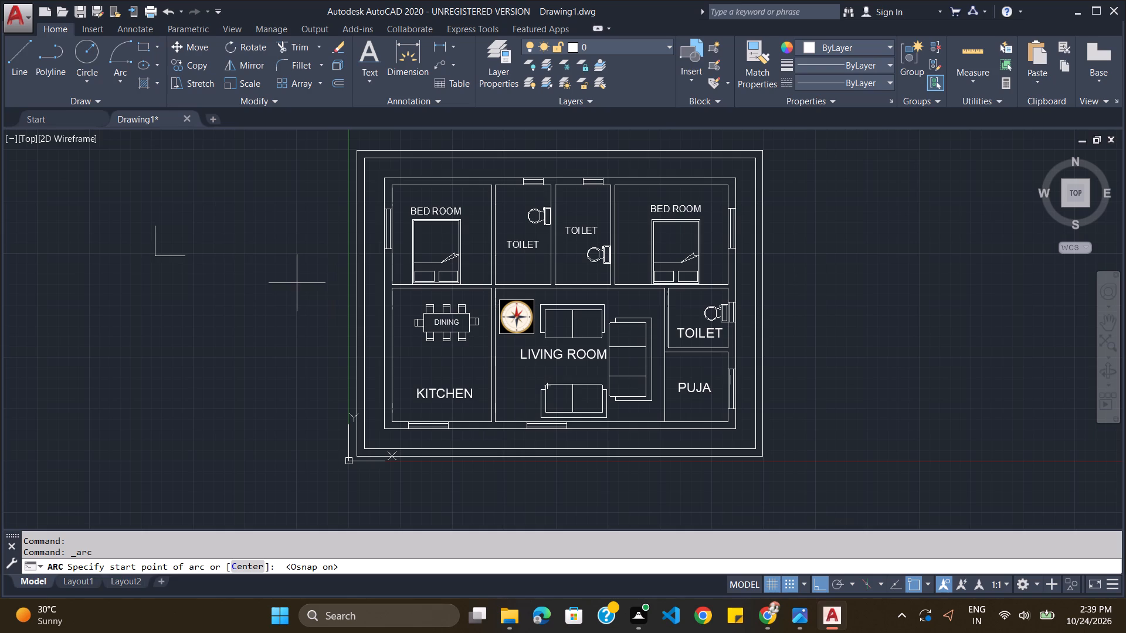
click(190, 259)
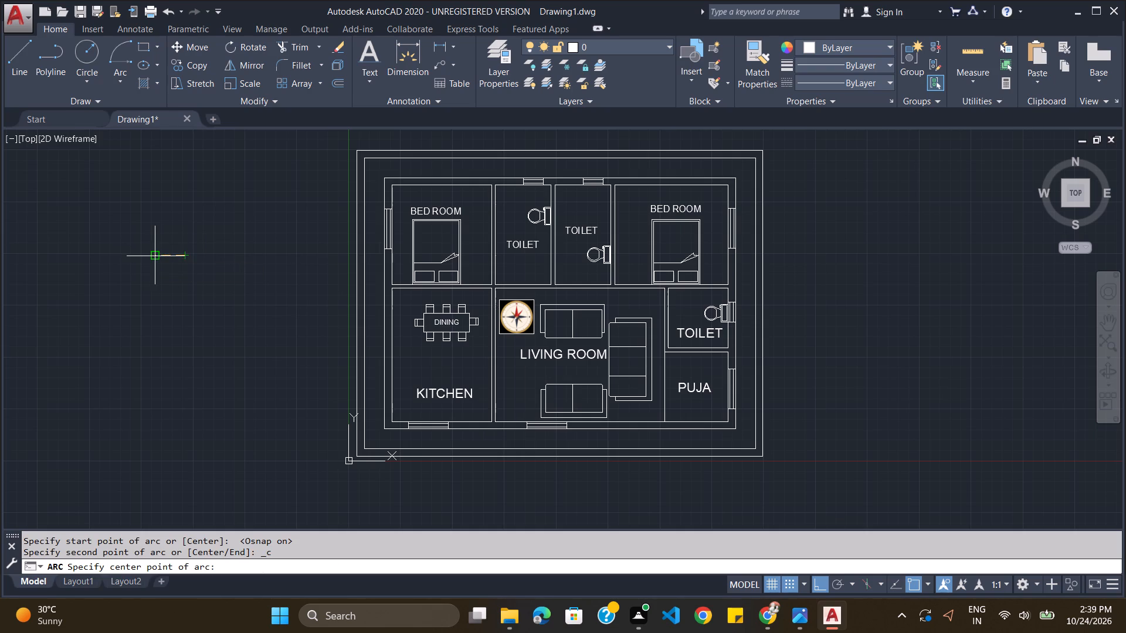
click(154, 255)
click(155, 229)
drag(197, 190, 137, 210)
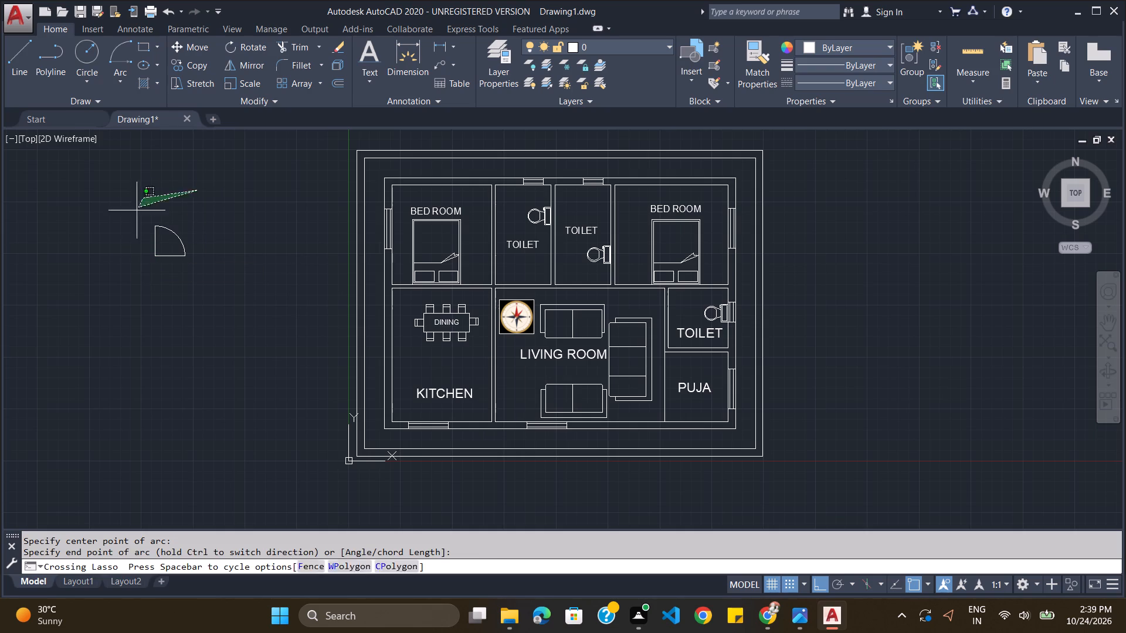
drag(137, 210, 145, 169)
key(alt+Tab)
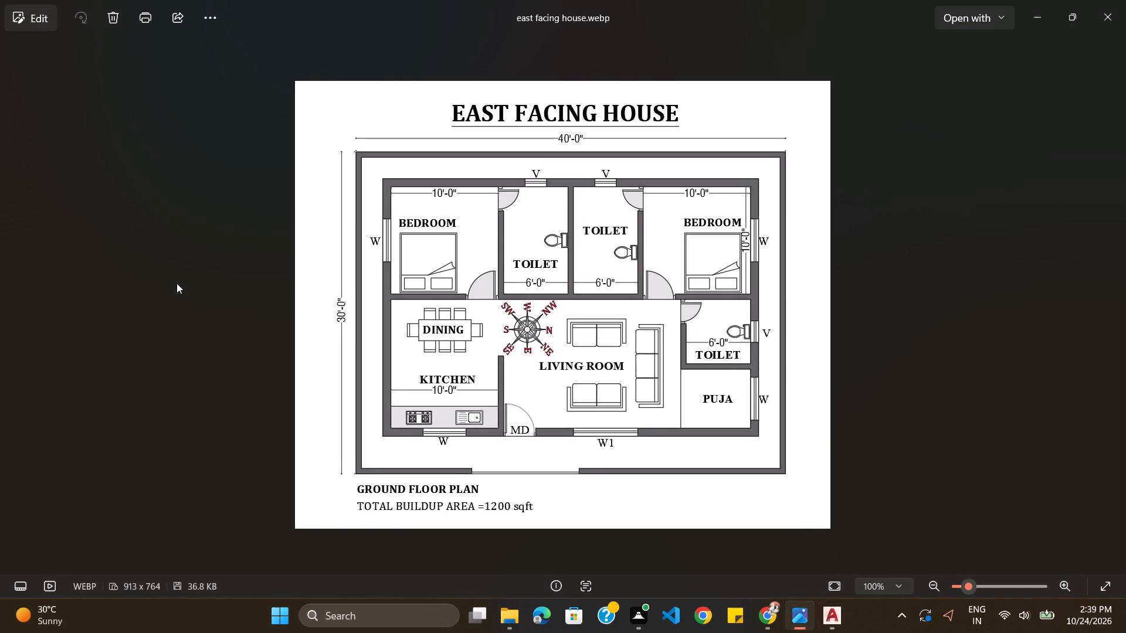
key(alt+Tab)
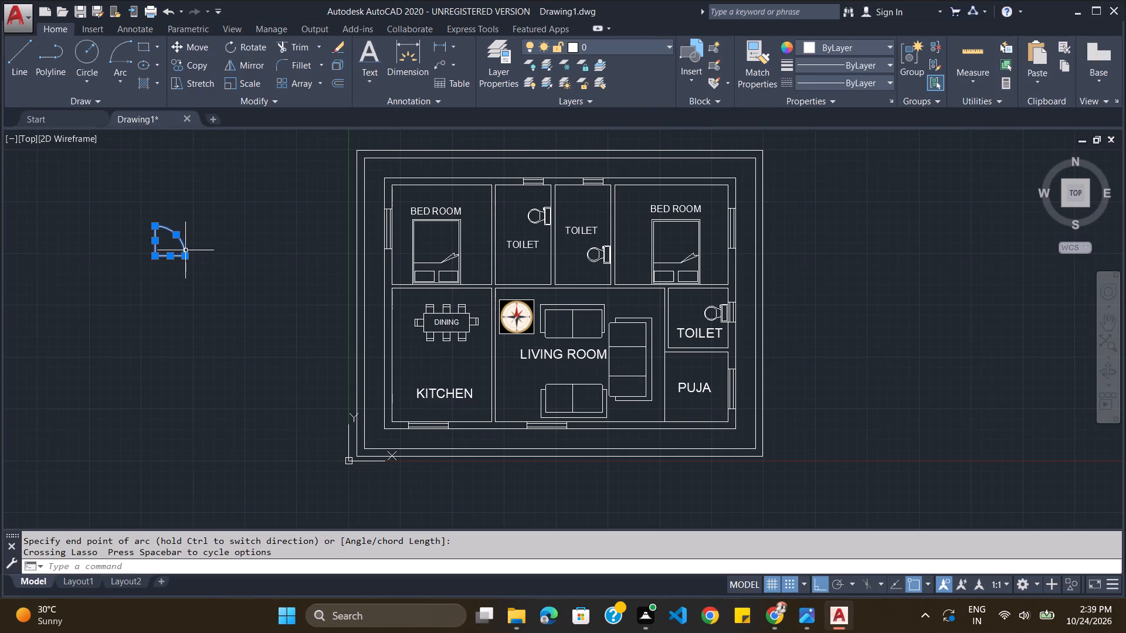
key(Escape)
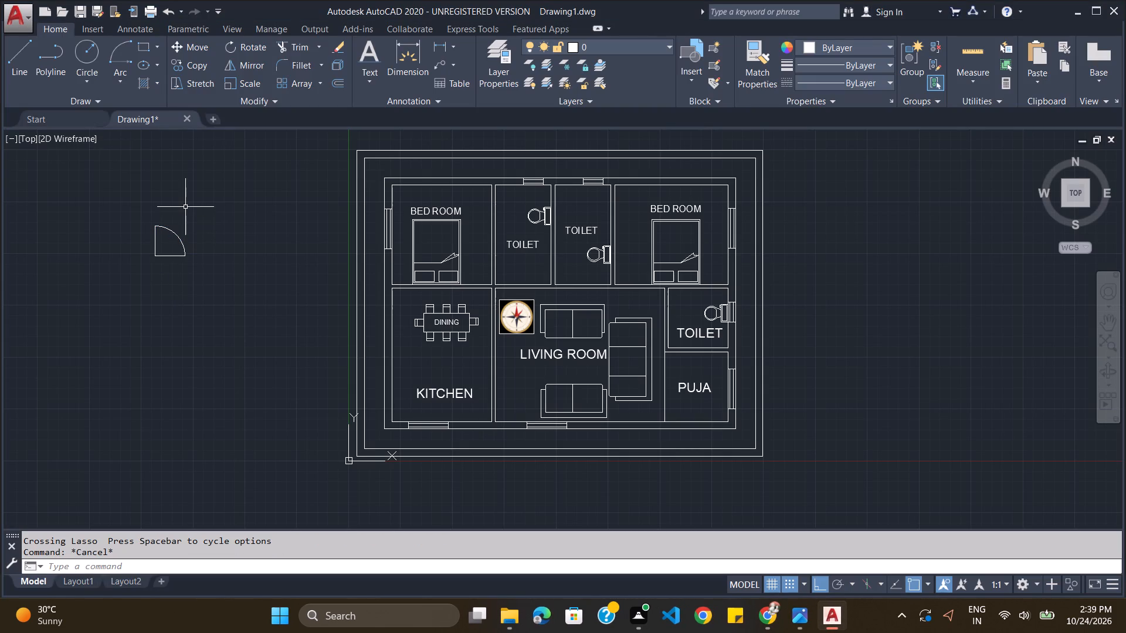
Rotate the whole door symbol 270 degrees about the east end of its horizontal line.
drag(185, 199, 214, 294)
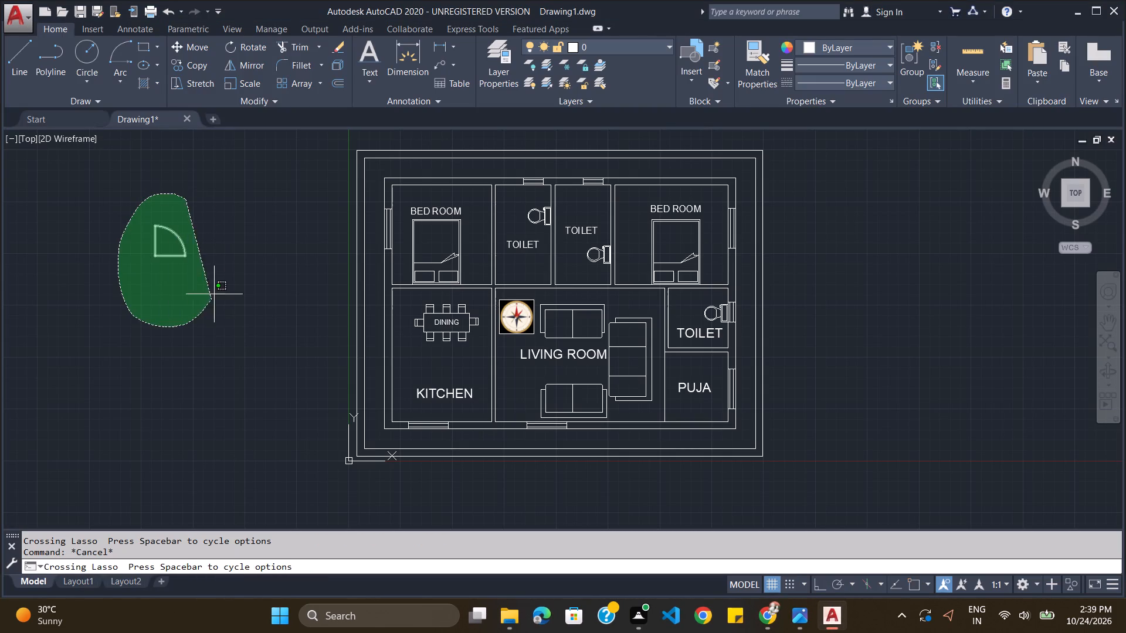
drag(214, 294, 145, 203)
text(RO)
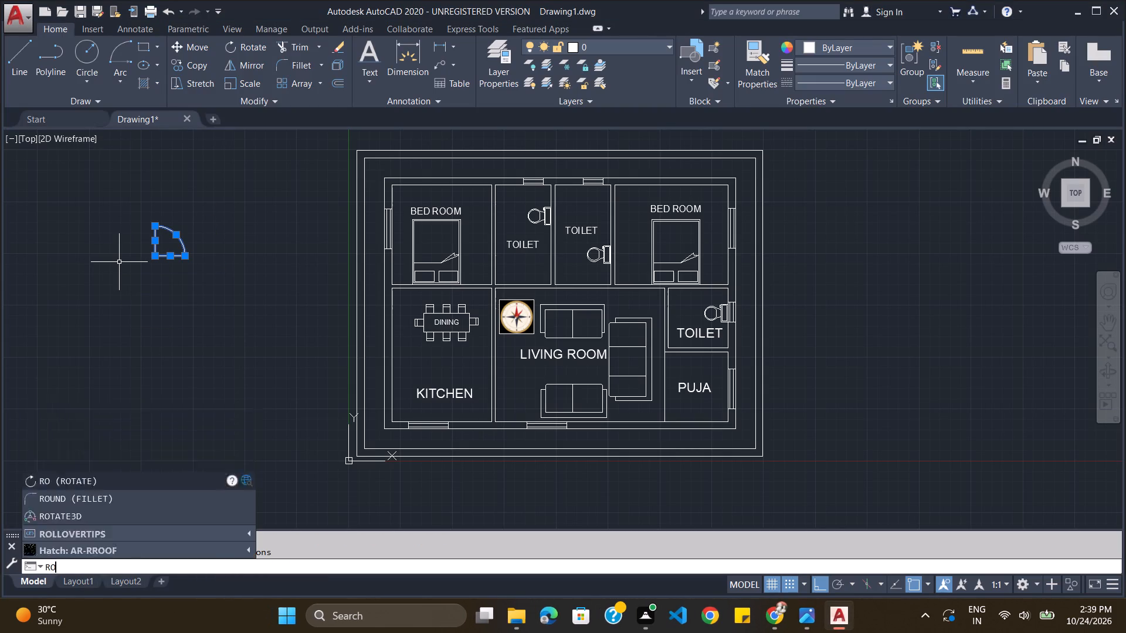
key(Return)
click(185, 257)
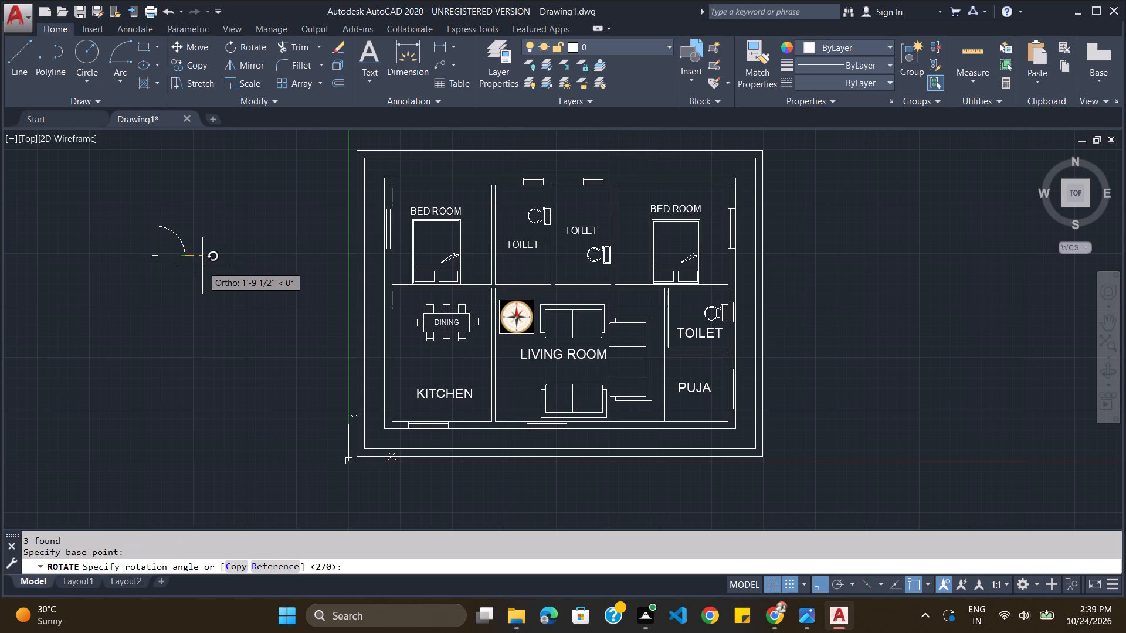
click(189, 268)
Copy the rotated door symbol and paste it on the west wall of the toilet above the puja room, with object snap off.
drag(216, 165, 182, 184)
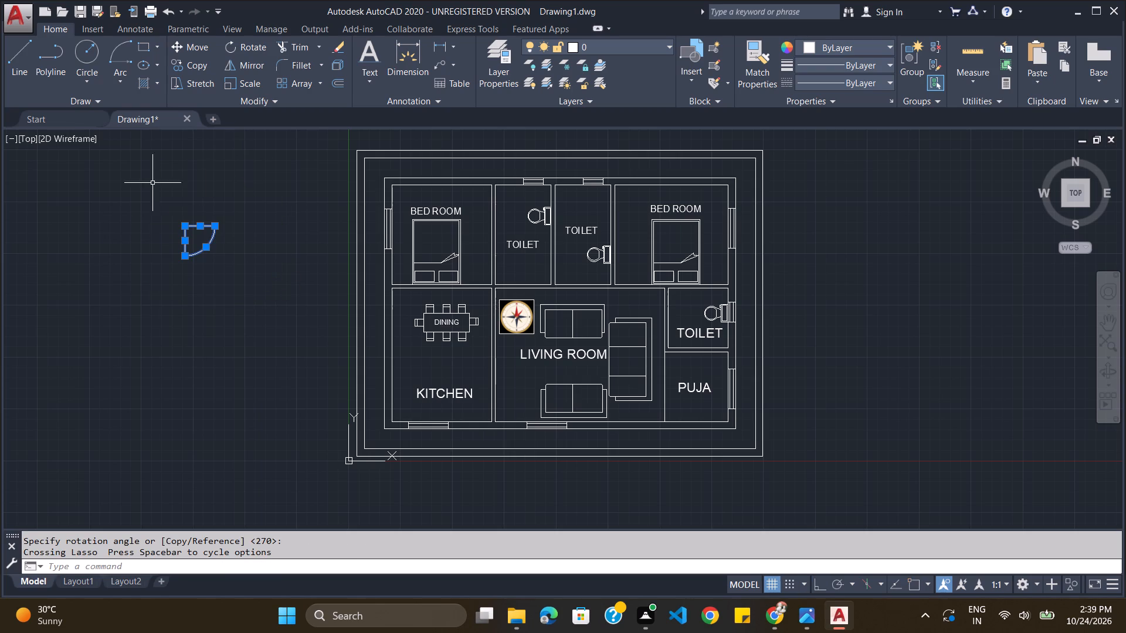
key(ctrl+c)
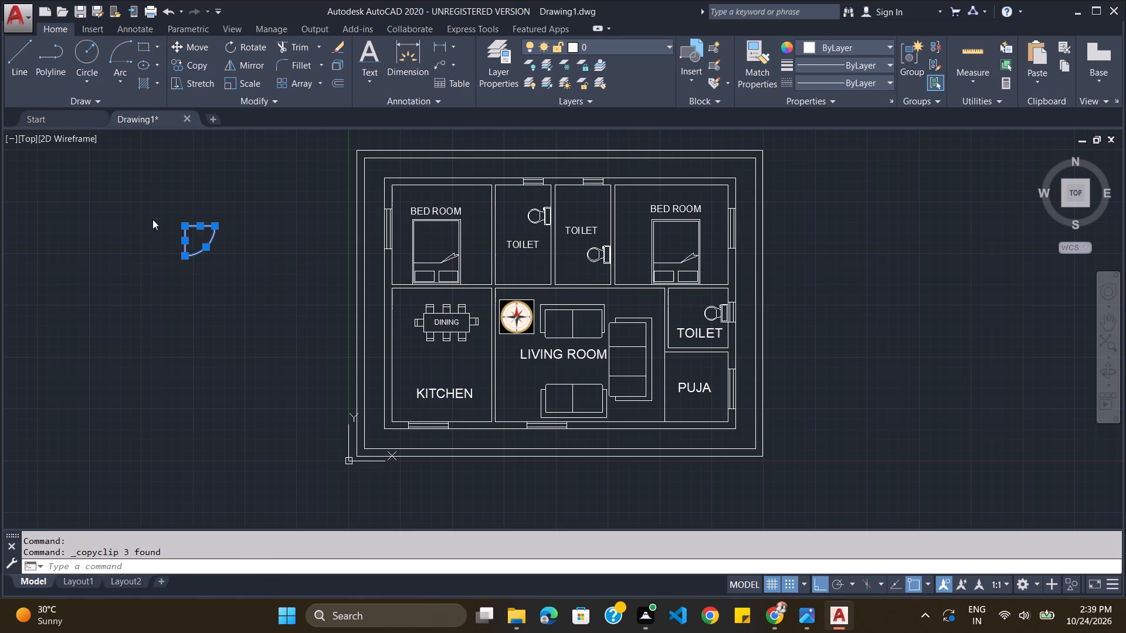
key(ctrl+v)
scroll(674, 318, up, 3)
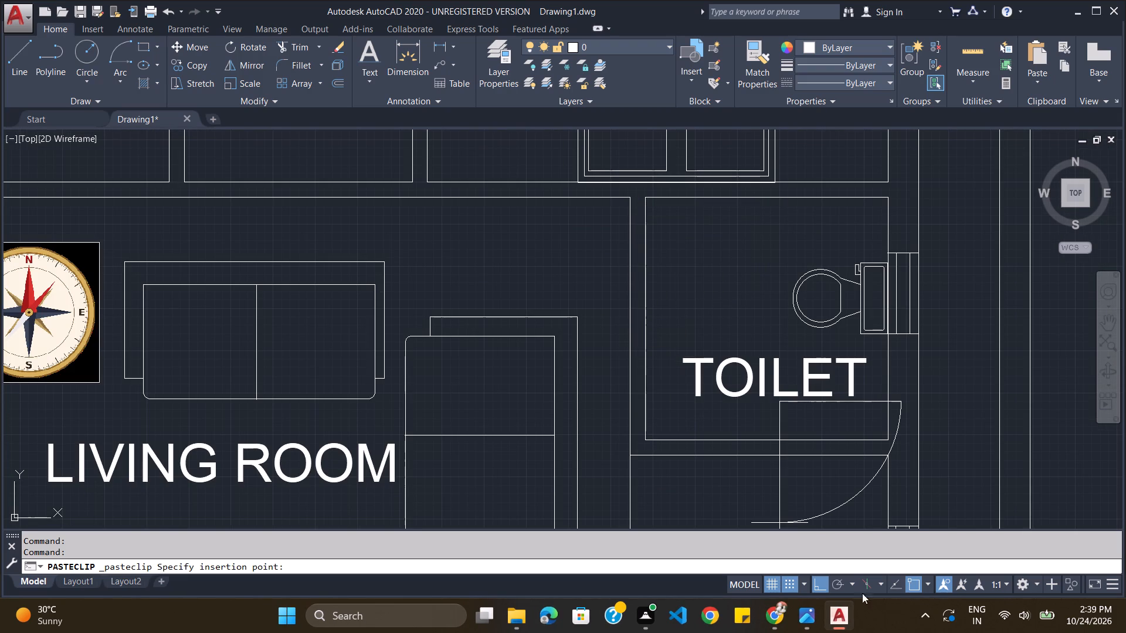
click(913, 584)
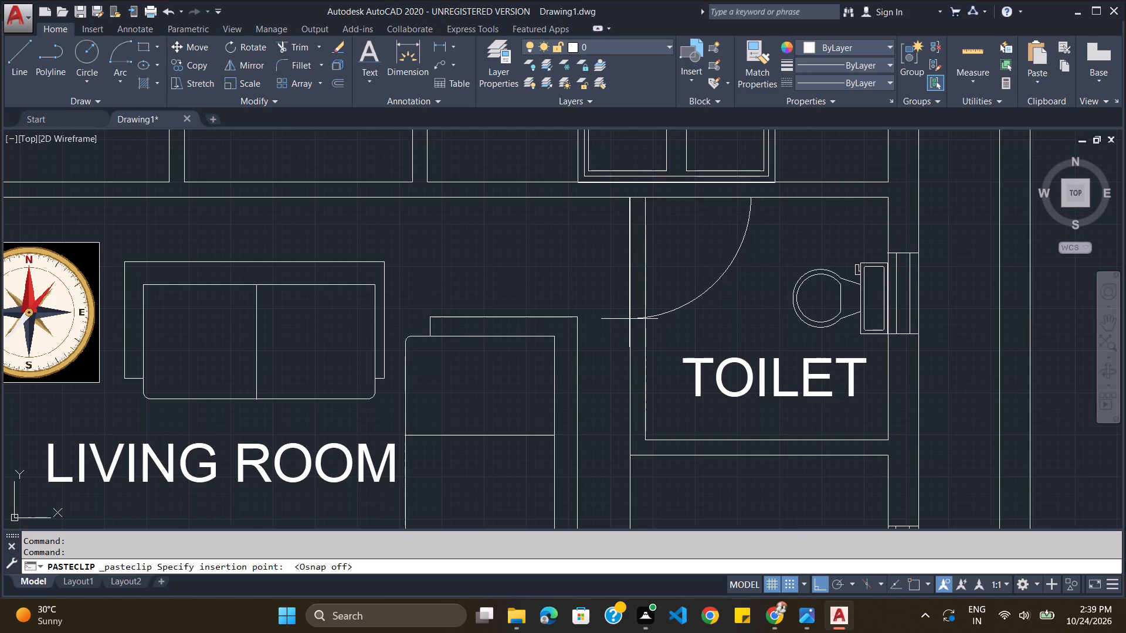
scroll(630, 319, up, 3)
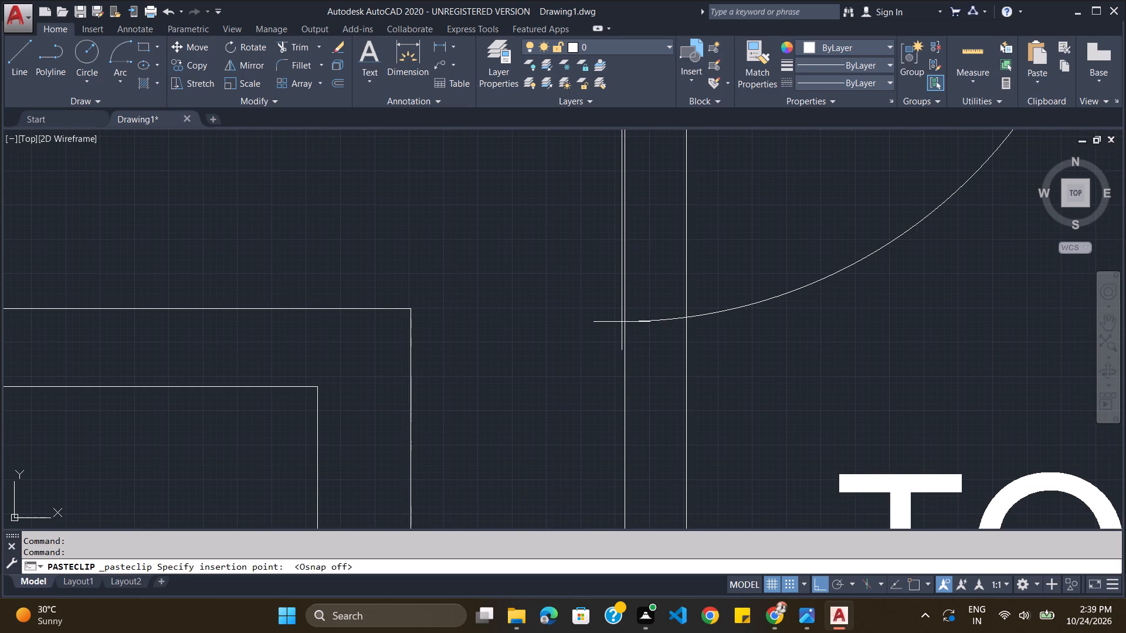
click(632, 362)
scroll(638, 374, down, 4)
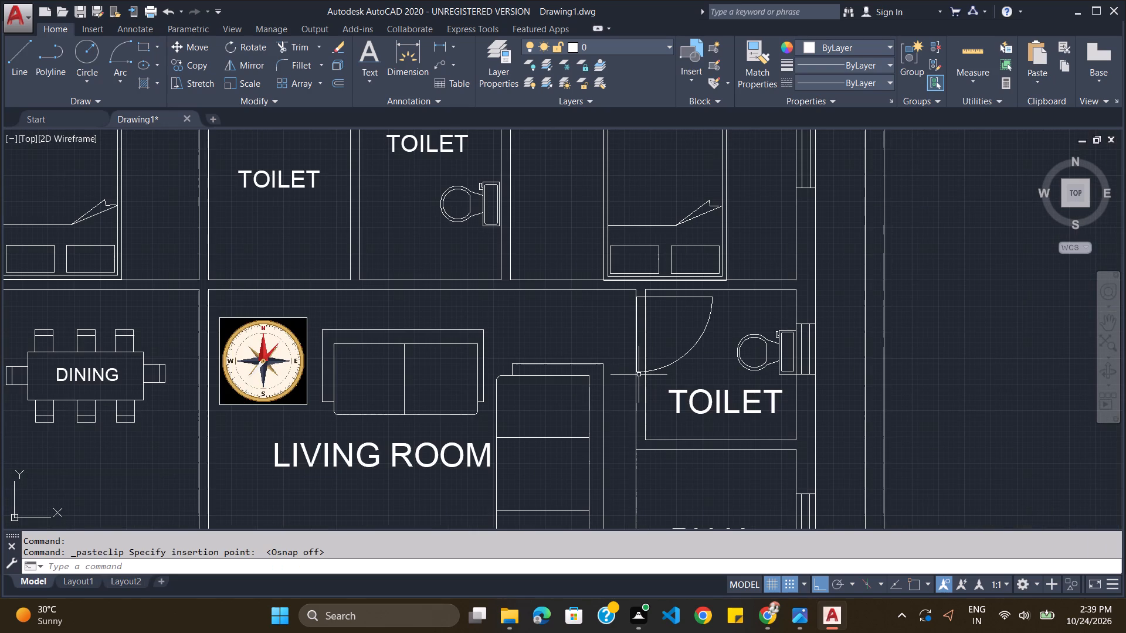
Turn object snap on and try to move the door symbol in the toilet above the puja from its arc's lower end along the wall.
click(914, 586)
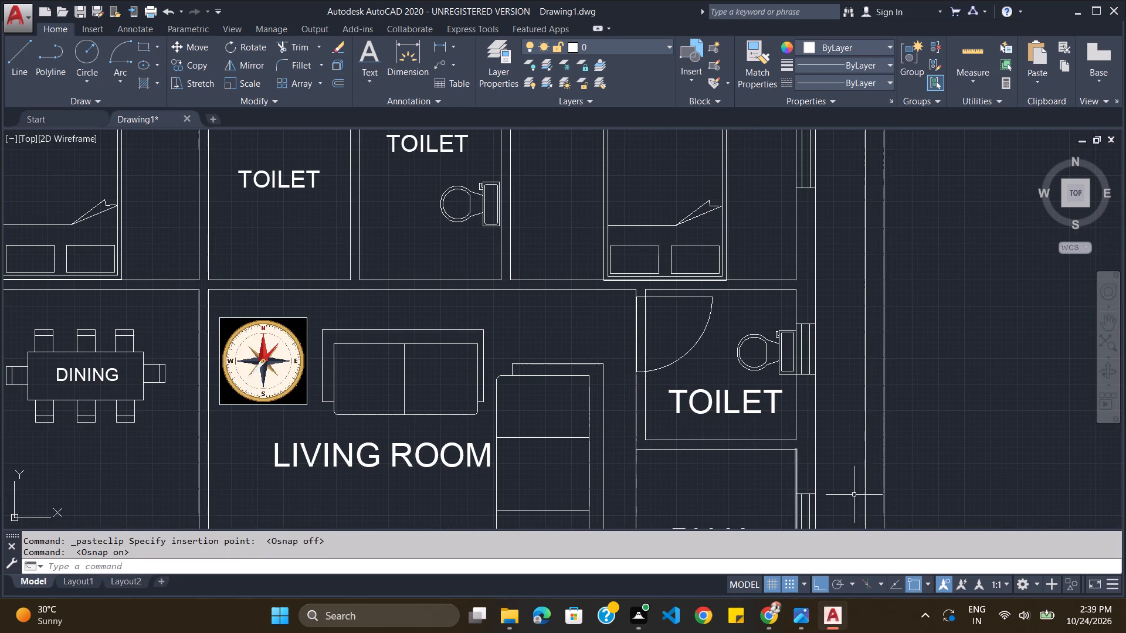
click(708, 298)
click(712, 310)
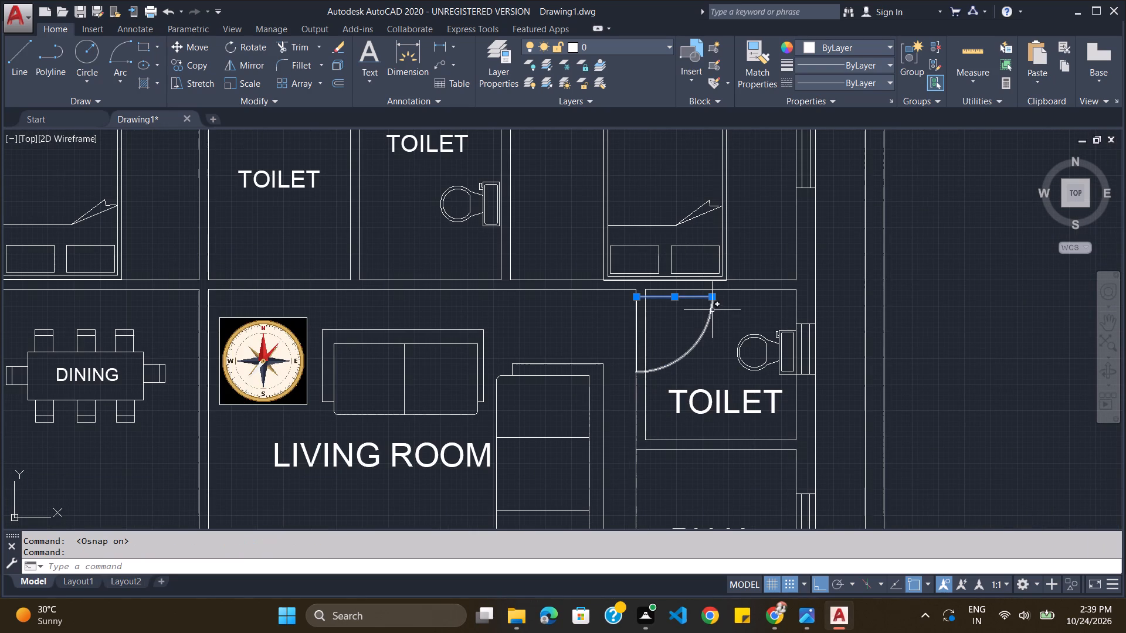
click(636, 341)
key(m)
key(Return)
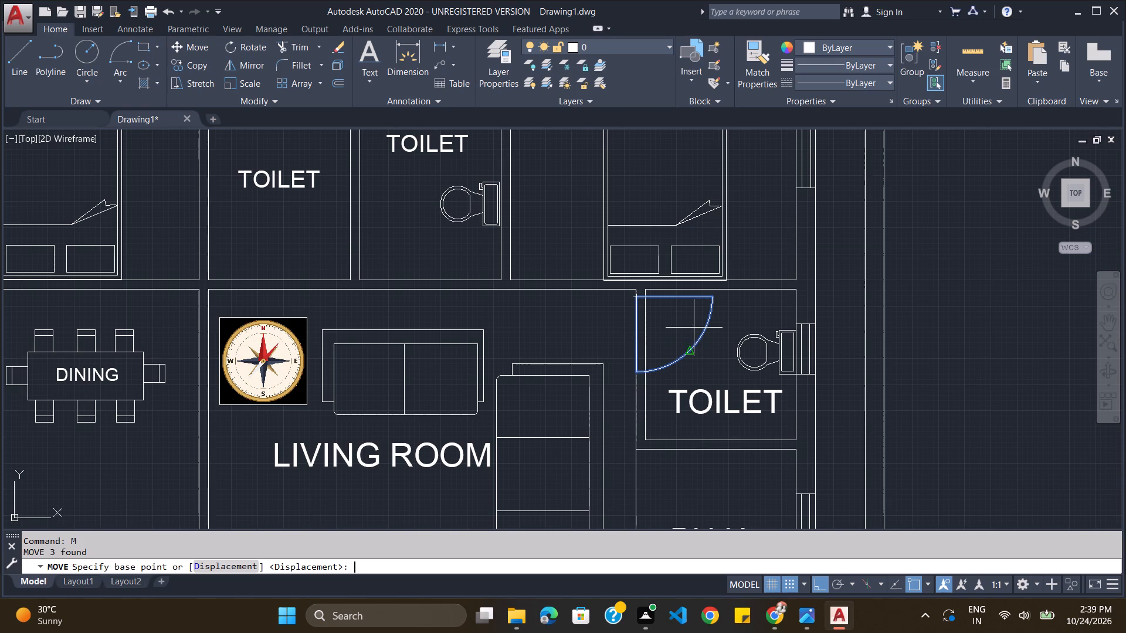
click(636, 374)
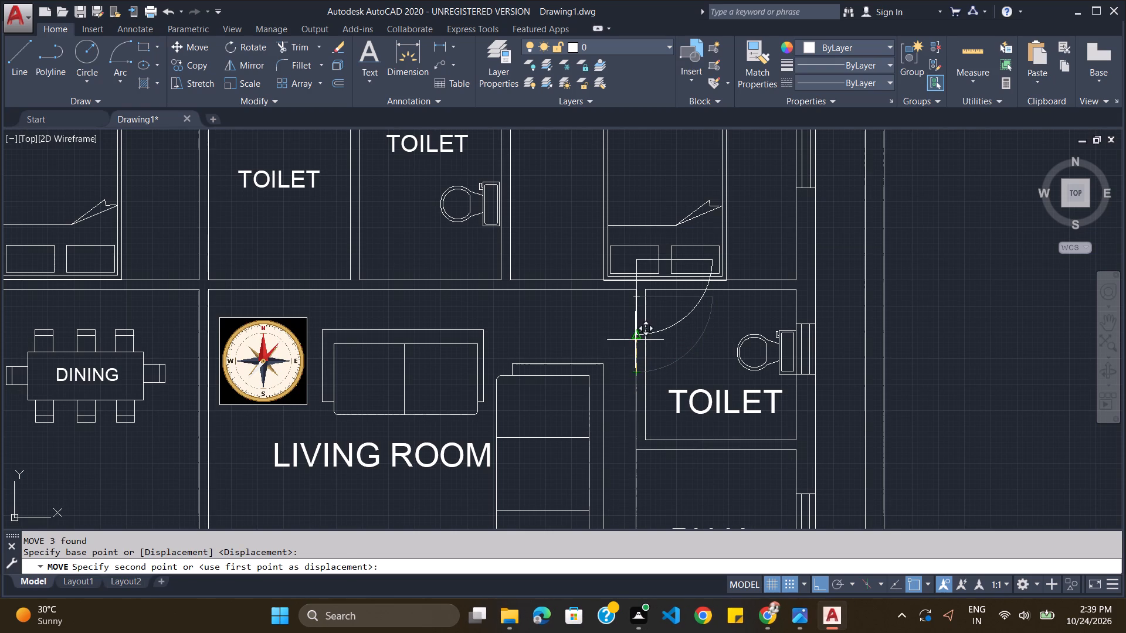
click(636, 359)
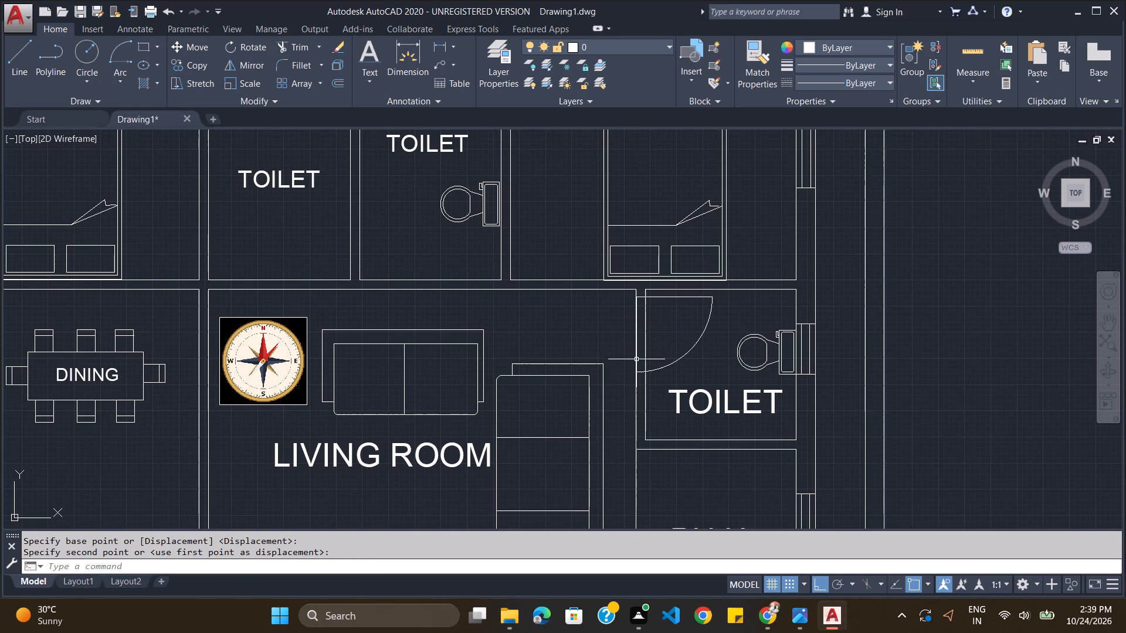
scroll(697, 338, up, 4)
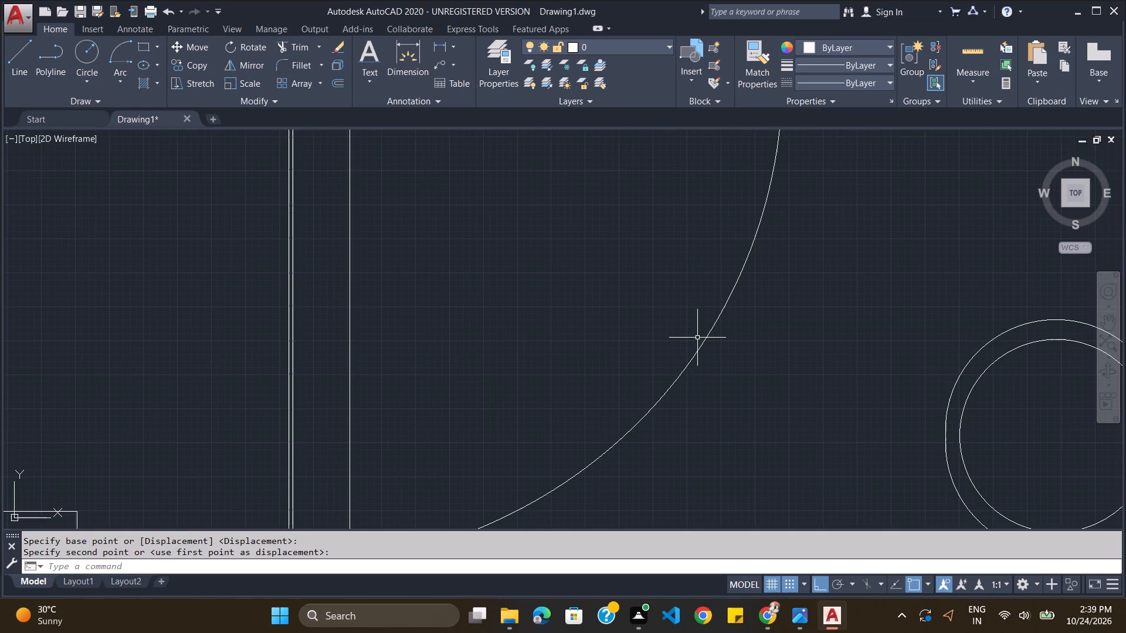
scroll(697, 338, down, 3)
scroll(619, 360, up, 4)
scroll(618, 361, down, 3)
scroll(592, 336, up, 2)
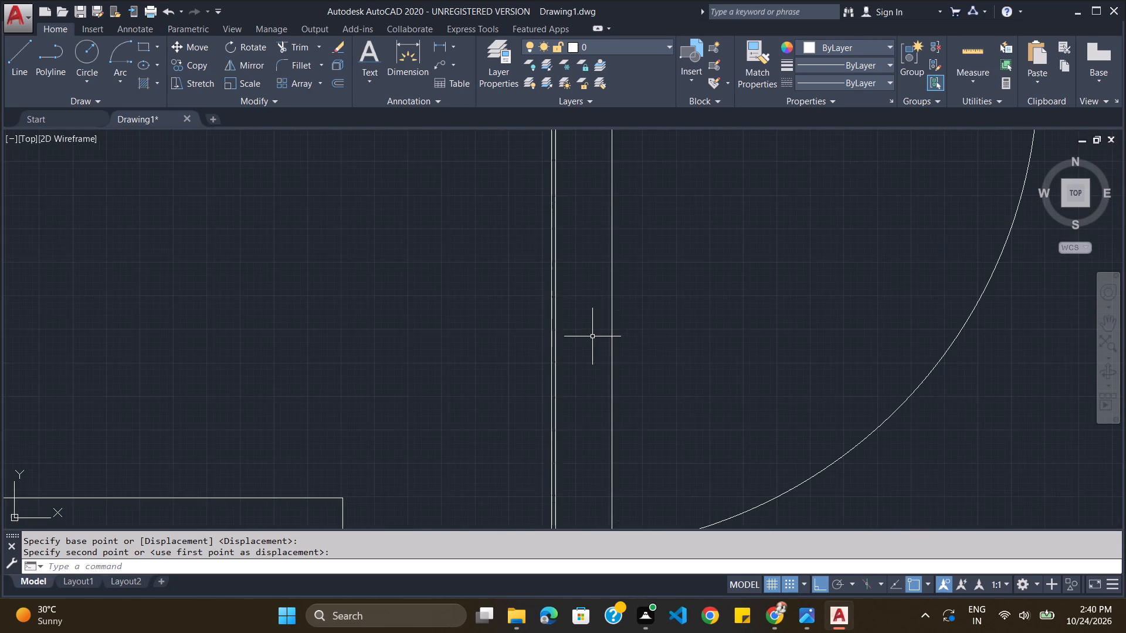
scroll(592, 336, down, 2)
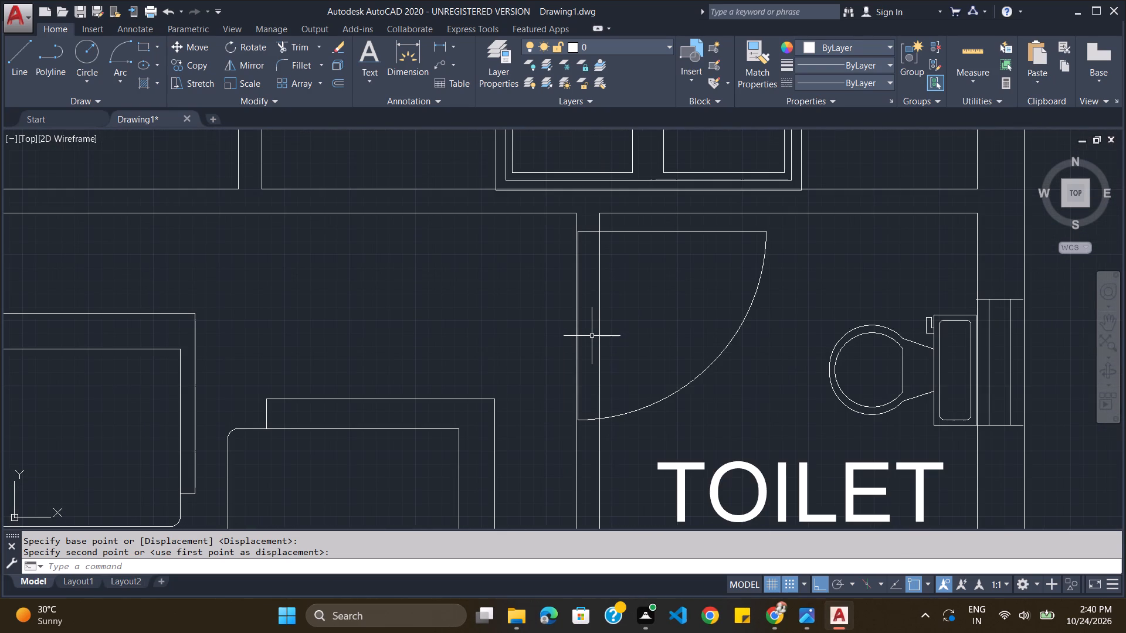
Check the door positions in the reference image, then rotate the spare door symbol west of the plan 90 degrees about its corner.
scroll(587, 256, down, 2)
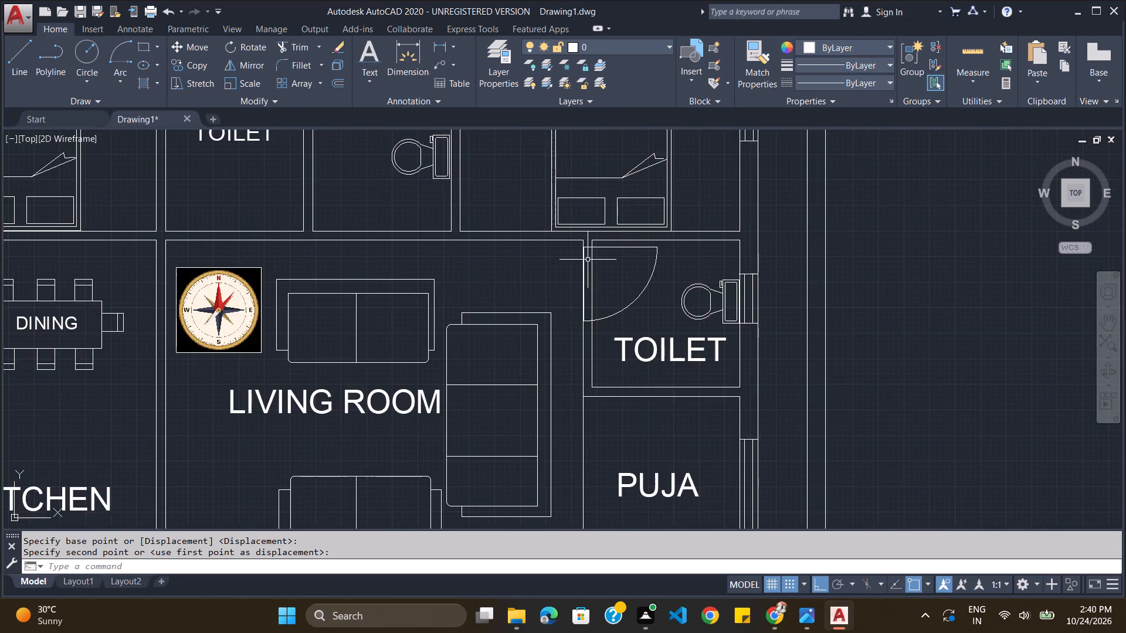
scroll(588, 258, down, 3)
key(alt+Tab)
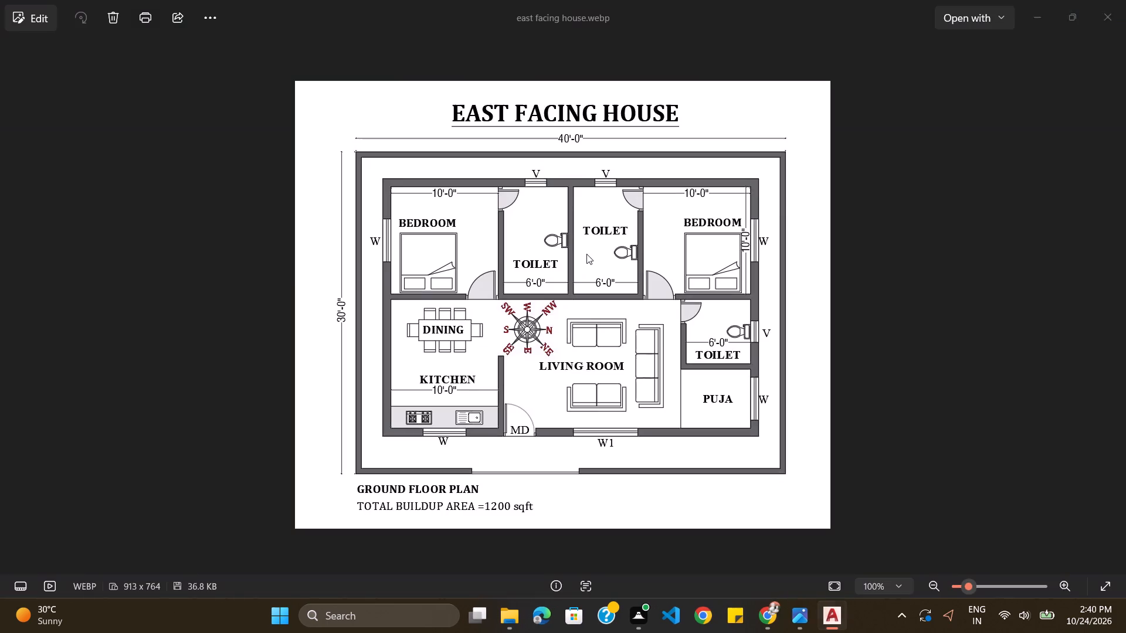
key(alt+Tab)
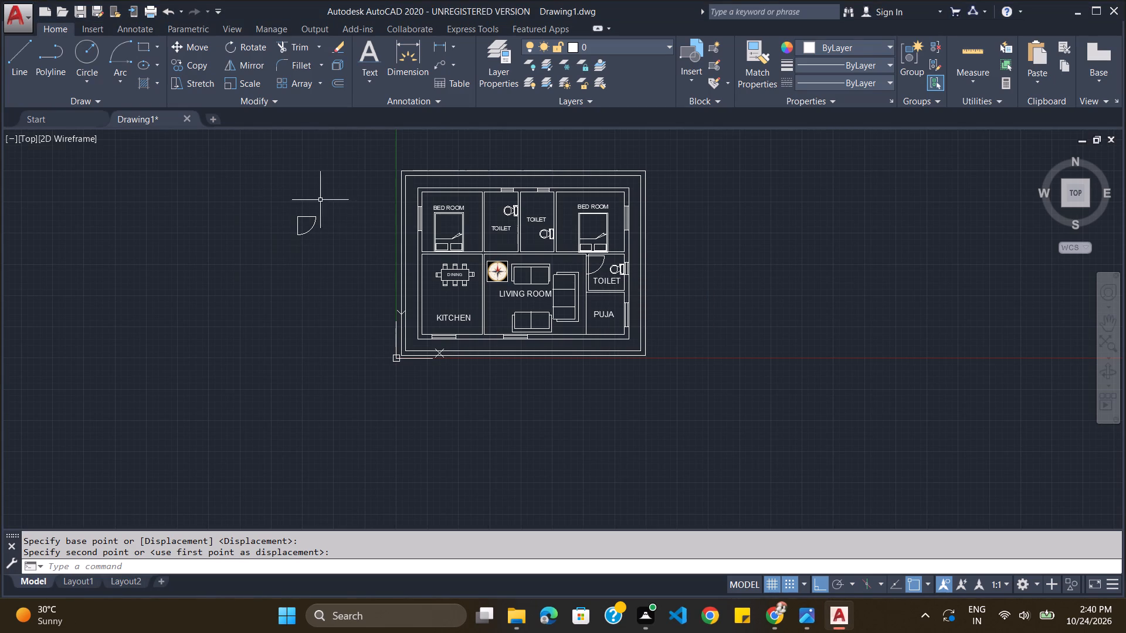
drag(311, 192, 276, 188)
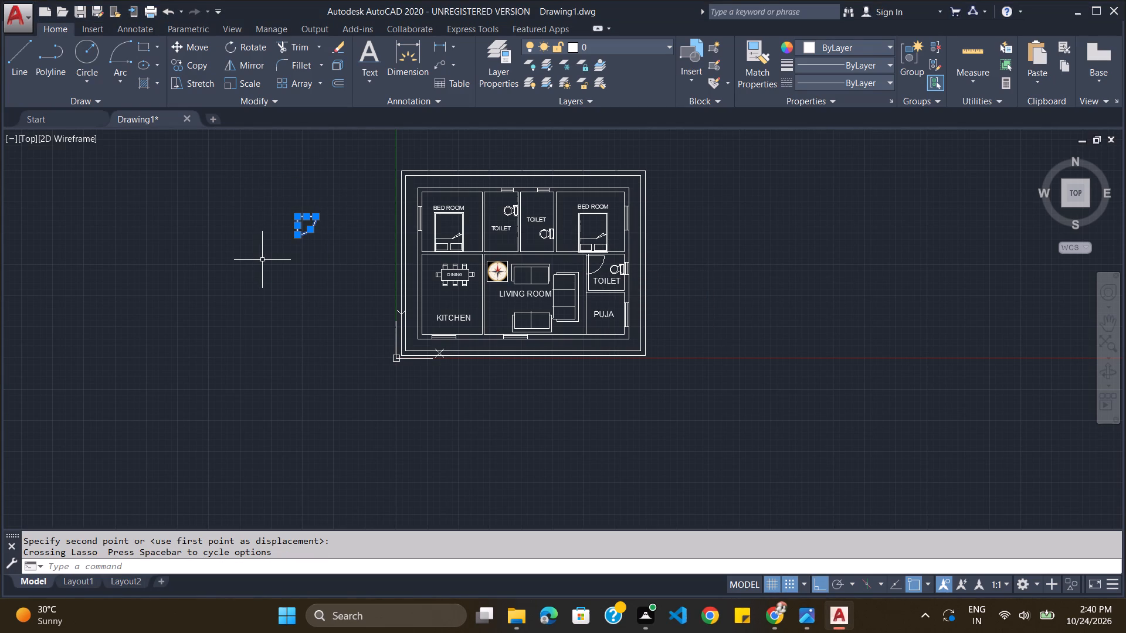
key(r)
key(o)
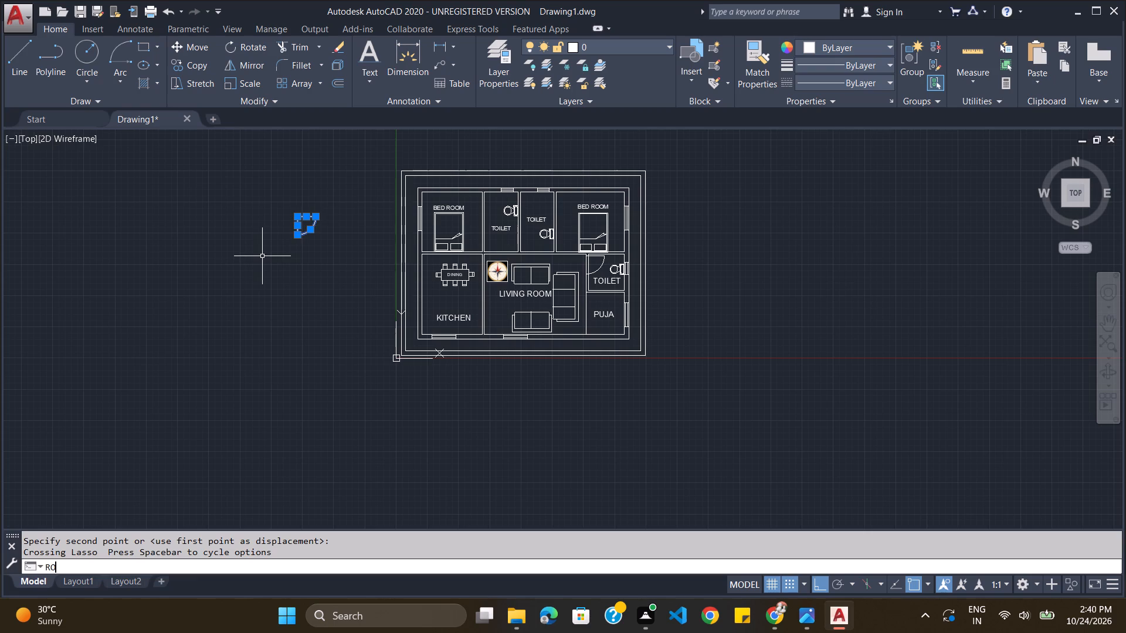
key(Return)
click(296, 217)
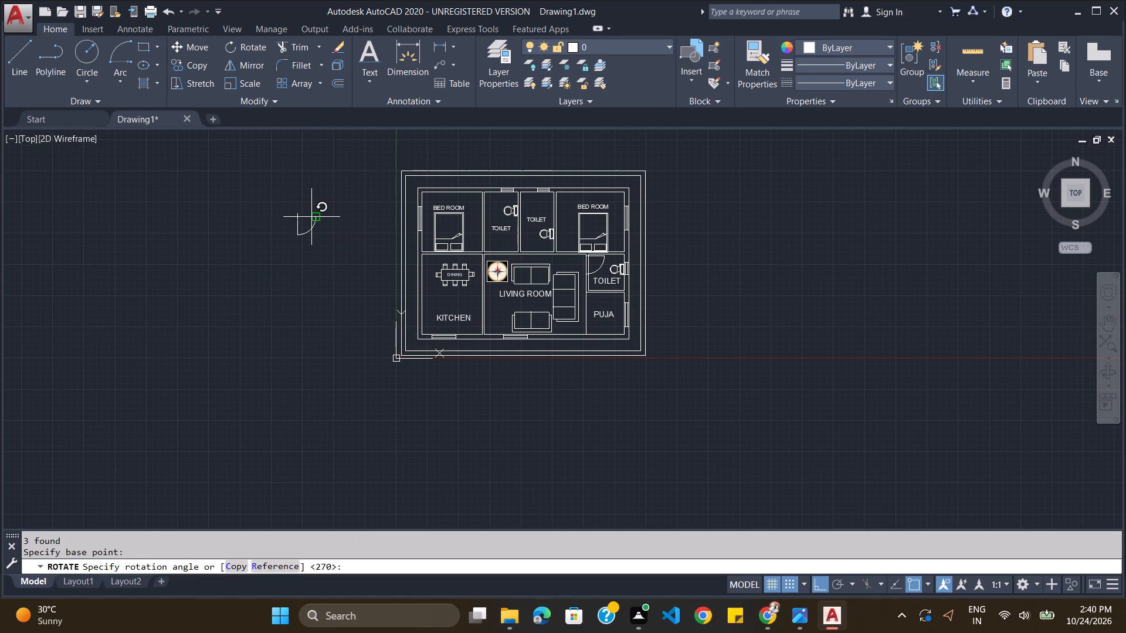
click(303, 186)
Copy the rotated spare door symbol and paste it at the southwest corner of the east bedroom, snapped to the wall lines.
drag(319, 186, 291, 187)
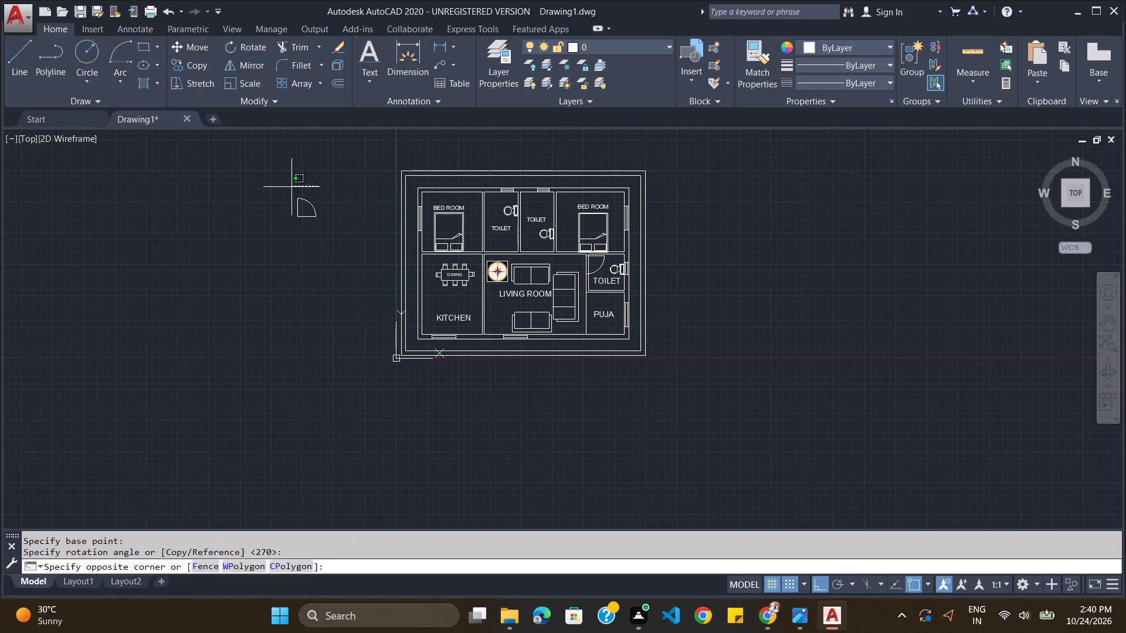
drag(291, 187, 330, 184)
key(ctrl+c)
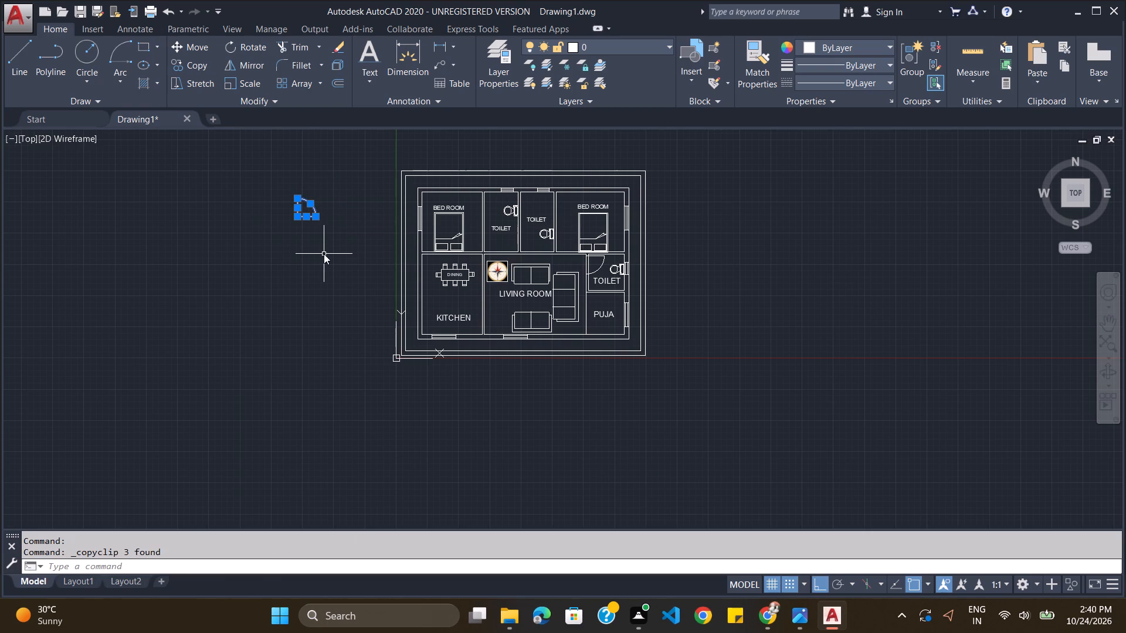
key(ctrl+v)
scroll(565, 246, up, 3)
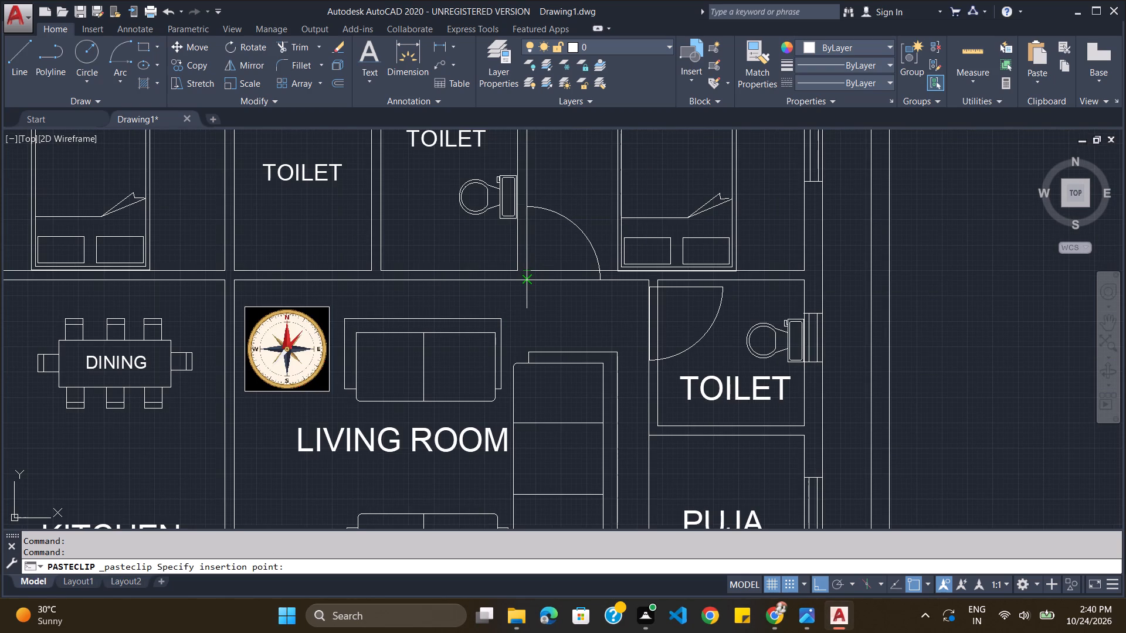
click(528, 280)
Consult the reference image and rotate the spare door symbol a quarter turn clockwise about the east end of its horizontal line.
scroll(599, 272, down, 1)
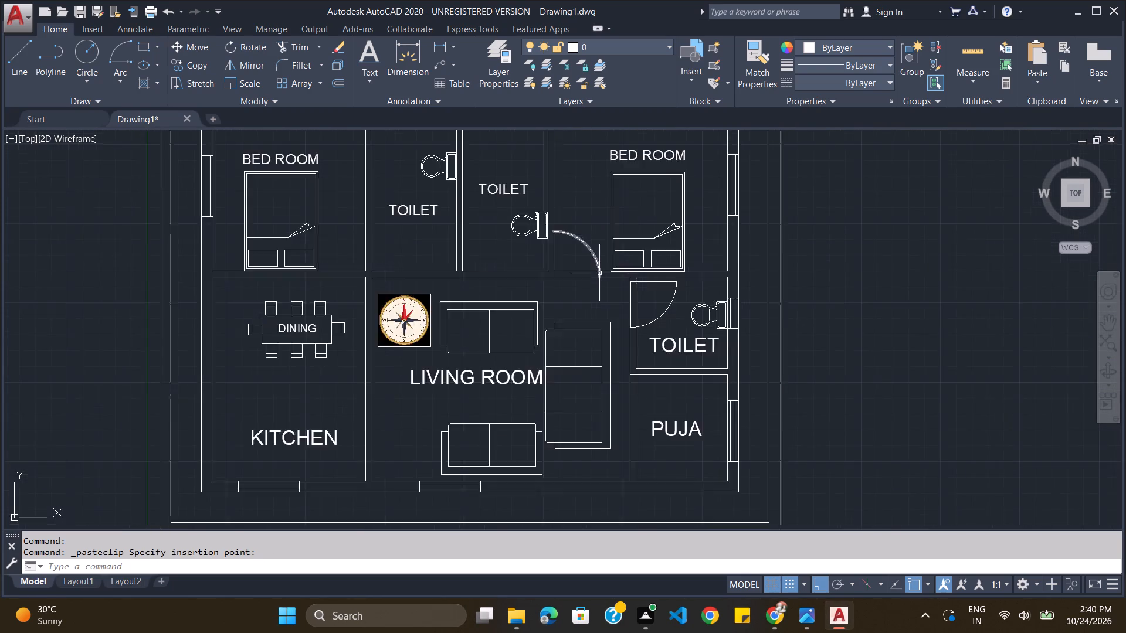
scroll(599, 273, down, 1)
key(alt+Tab)
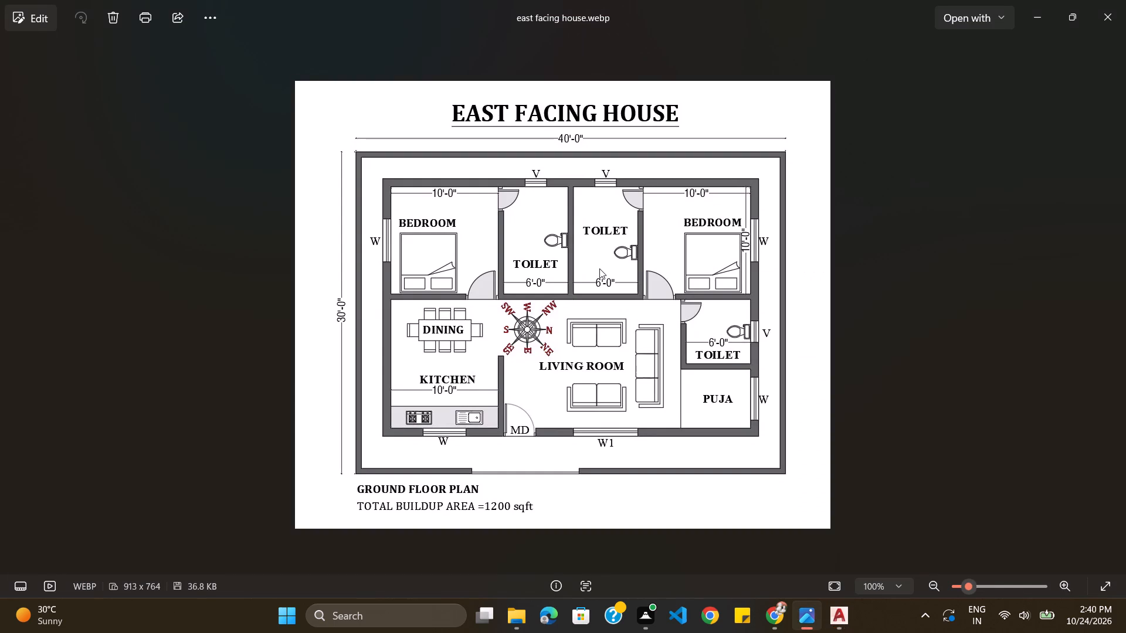
key(alt+Tab)
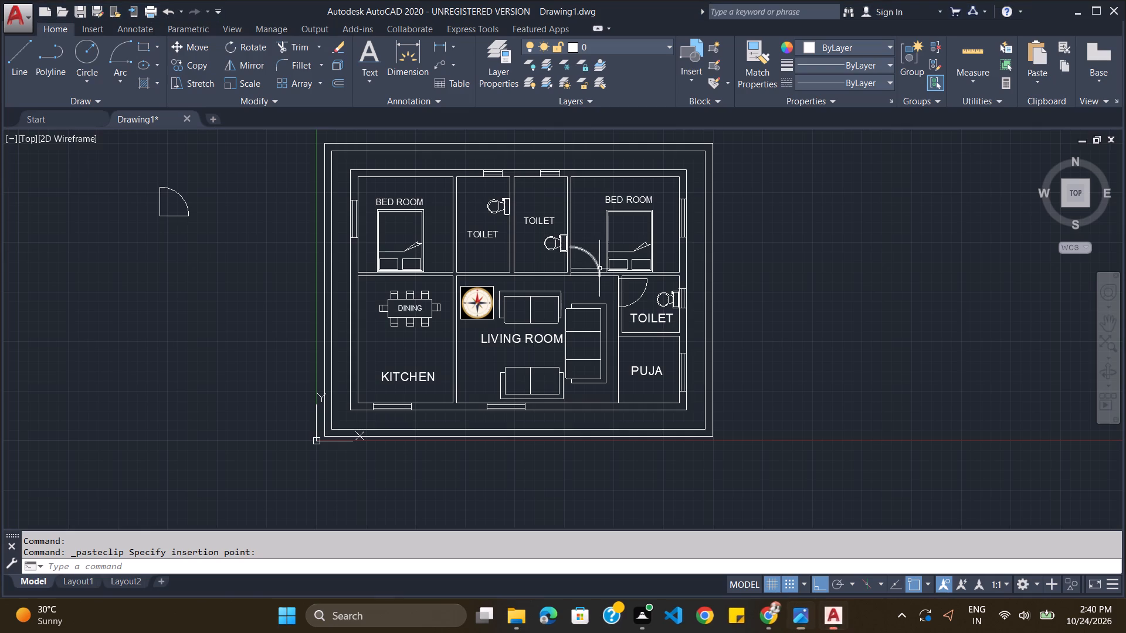
drag(161, 179, 154, 182)
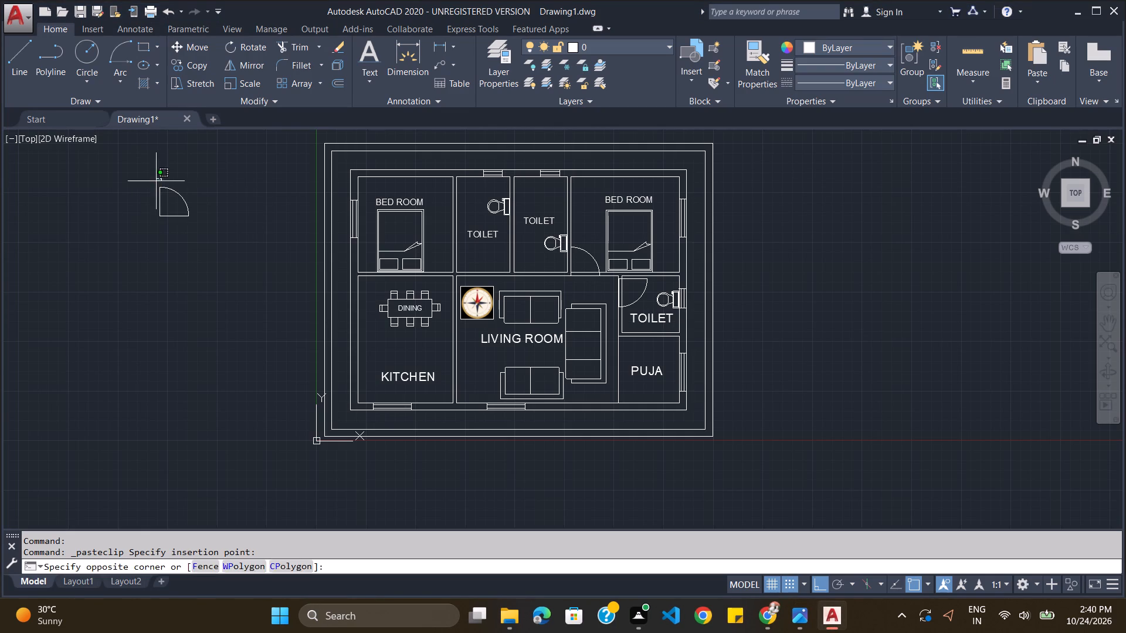
drag(154, 182, 171, 183)
text(RO)
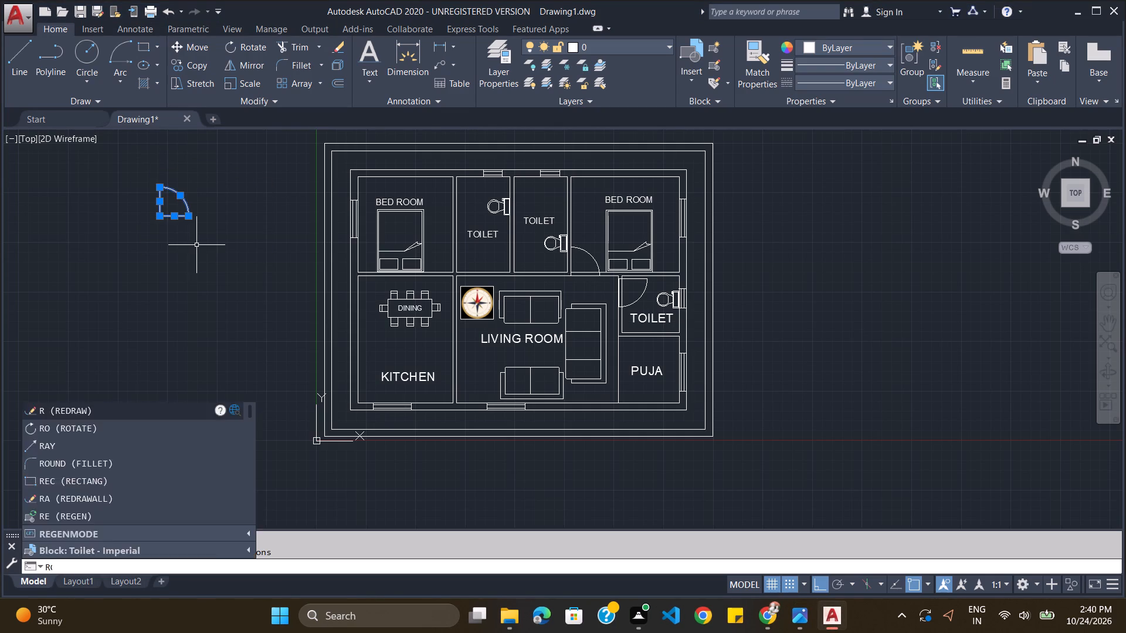
key(Return)
click(192, 214)
click(179, 230)
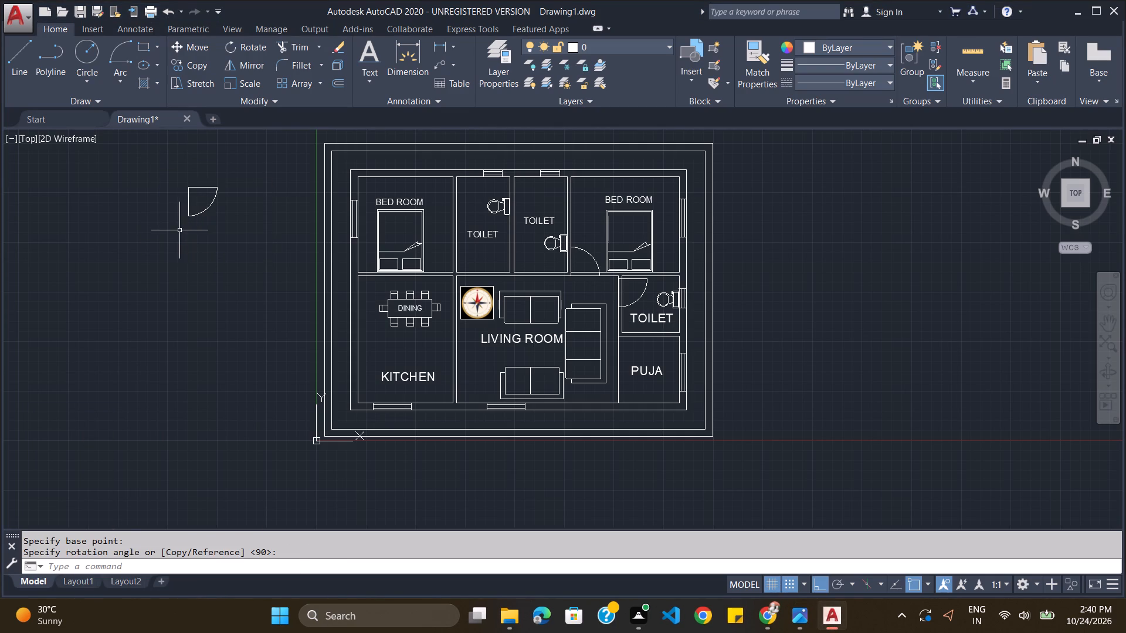
Copy the rotated spare door symbol and paste it on the wall between the west bedroom and its adjoining toilet.
drag(216, 159, 186, 162)
key(ctrl+c)
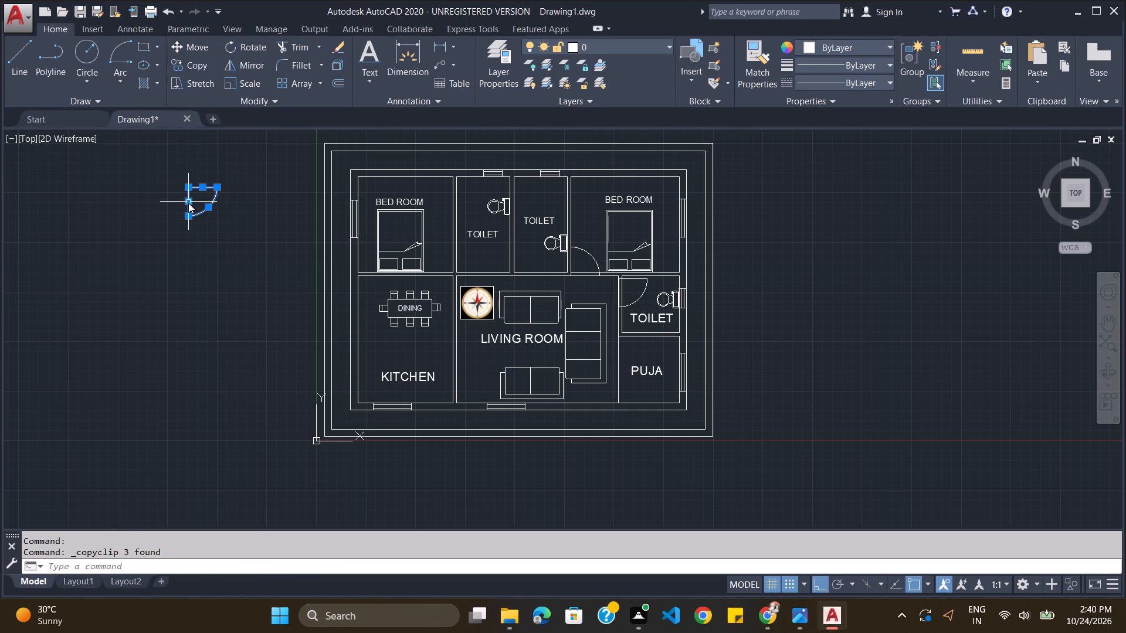
key(ctrl+v)
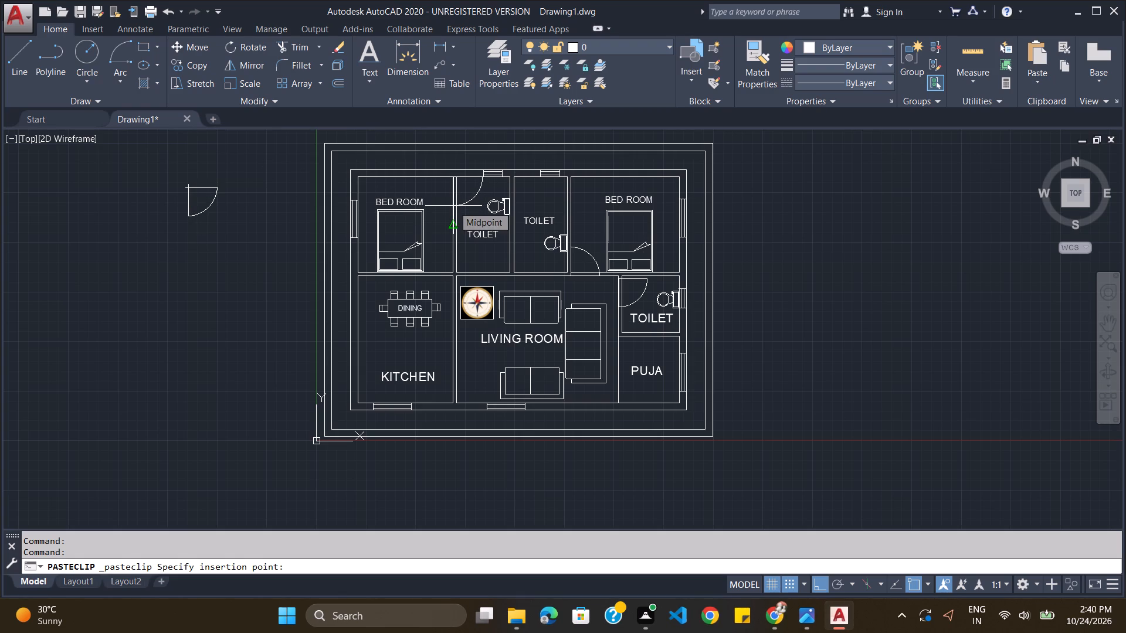
click(453, 206)
Check the reference image, turn object snap off and move the west toilet's door symbol about 1'-10" north, close to the room's north wall.
key(alt+Tab)
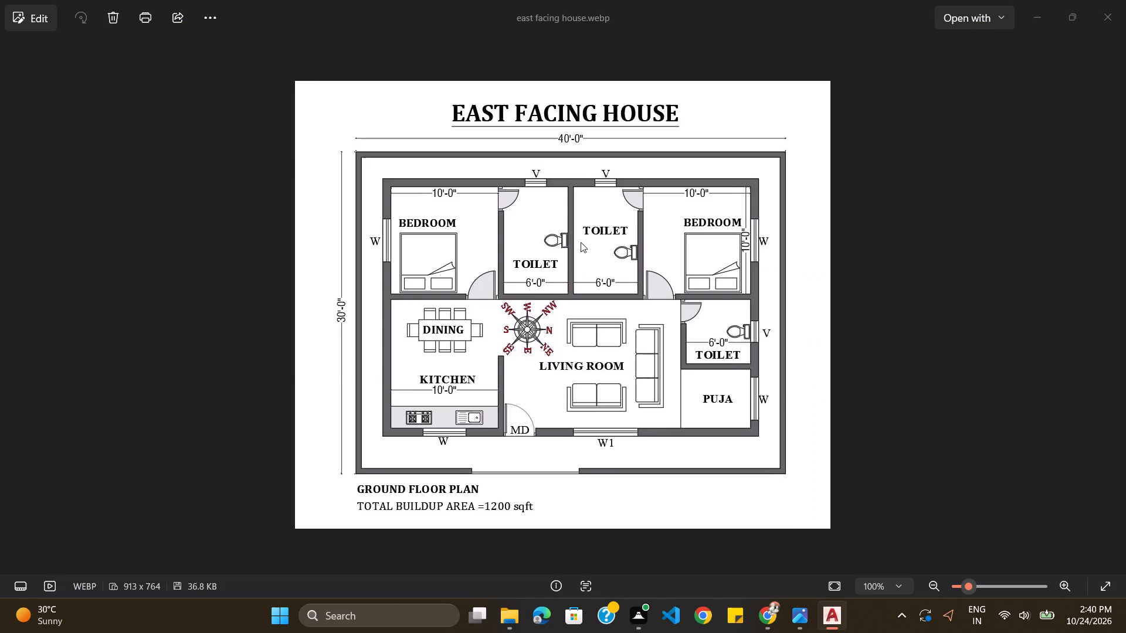
key(alt+Tab)
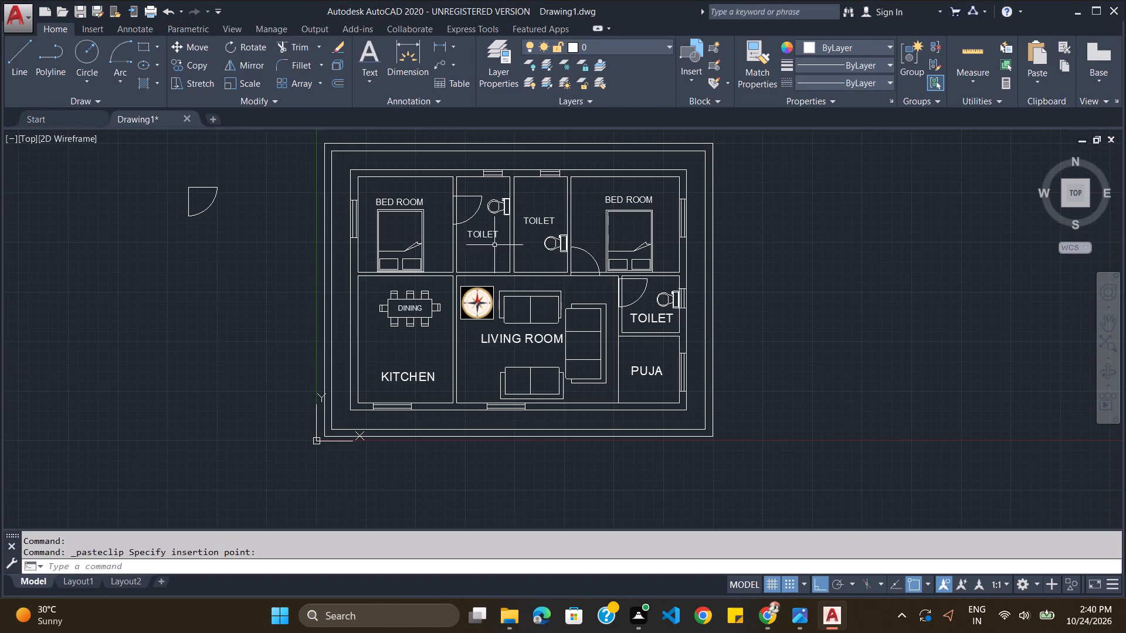
click(912, 581)
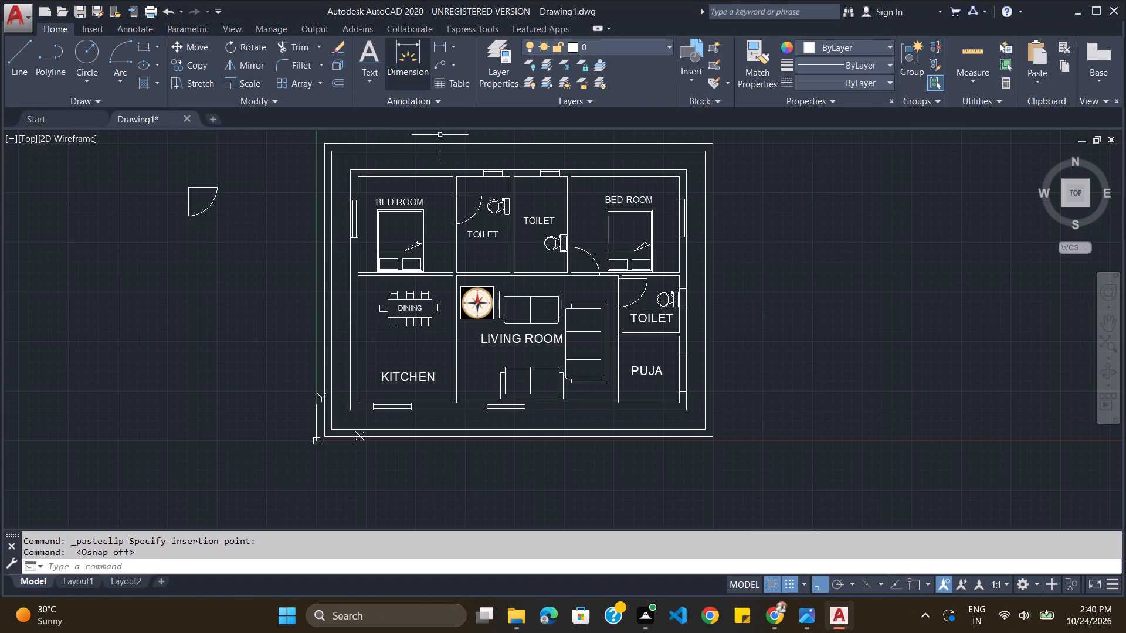
scroll(449, 166, up, 3)
scroll(464, 223, up, 3)
scroll(559, 360, down, 4)
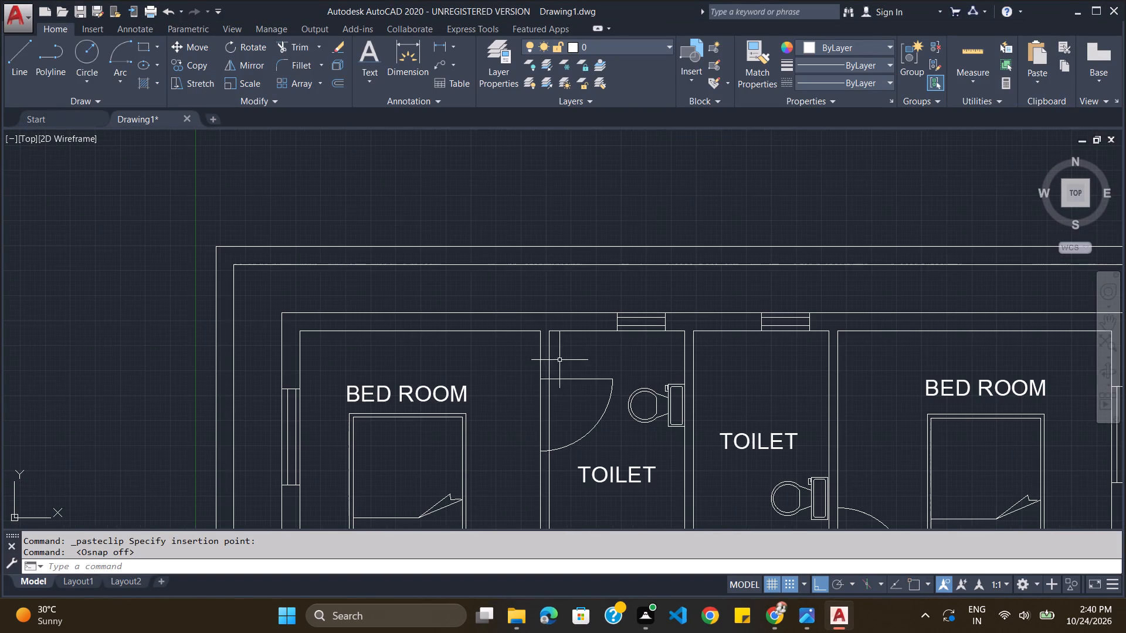
click(575, 379)
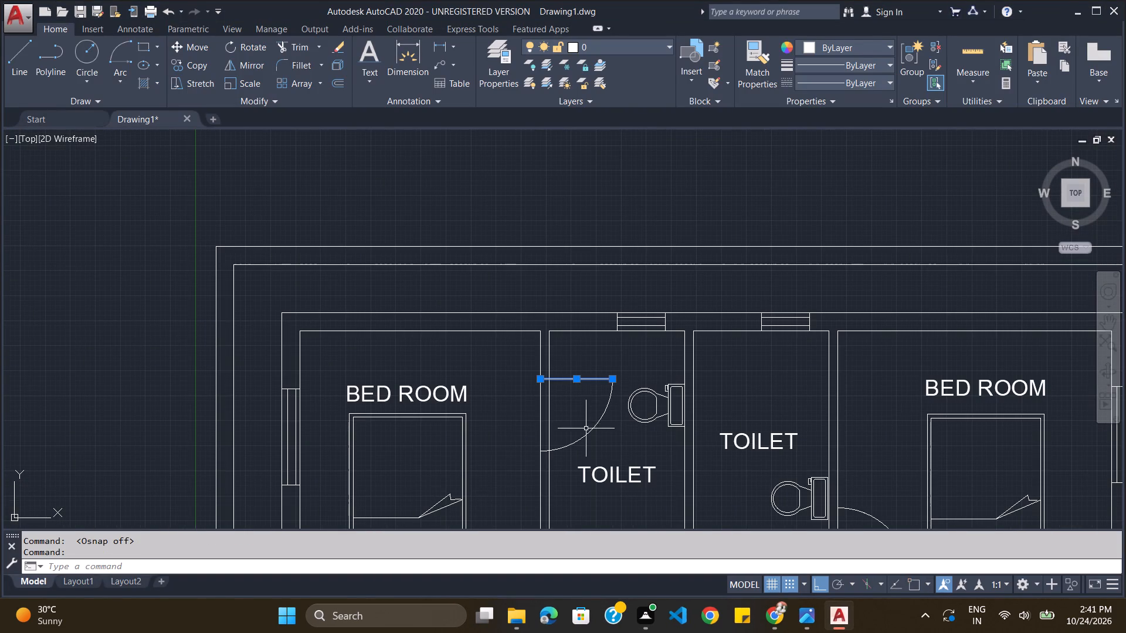
click(587, 433)
click(542, 411)
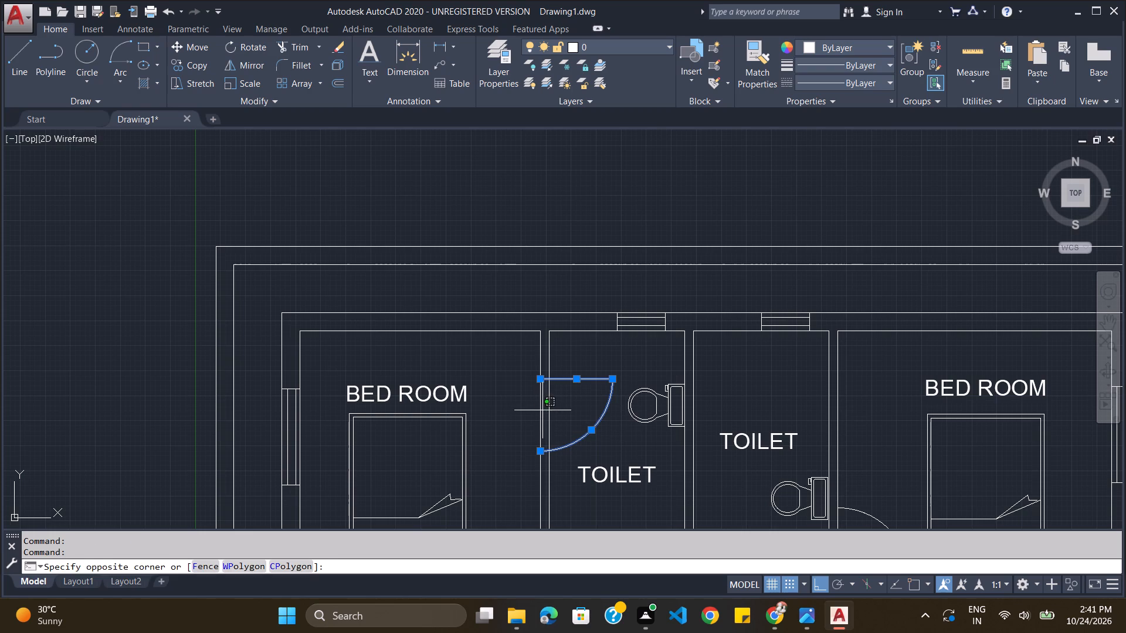
click(541, 410)
click(540, 409)
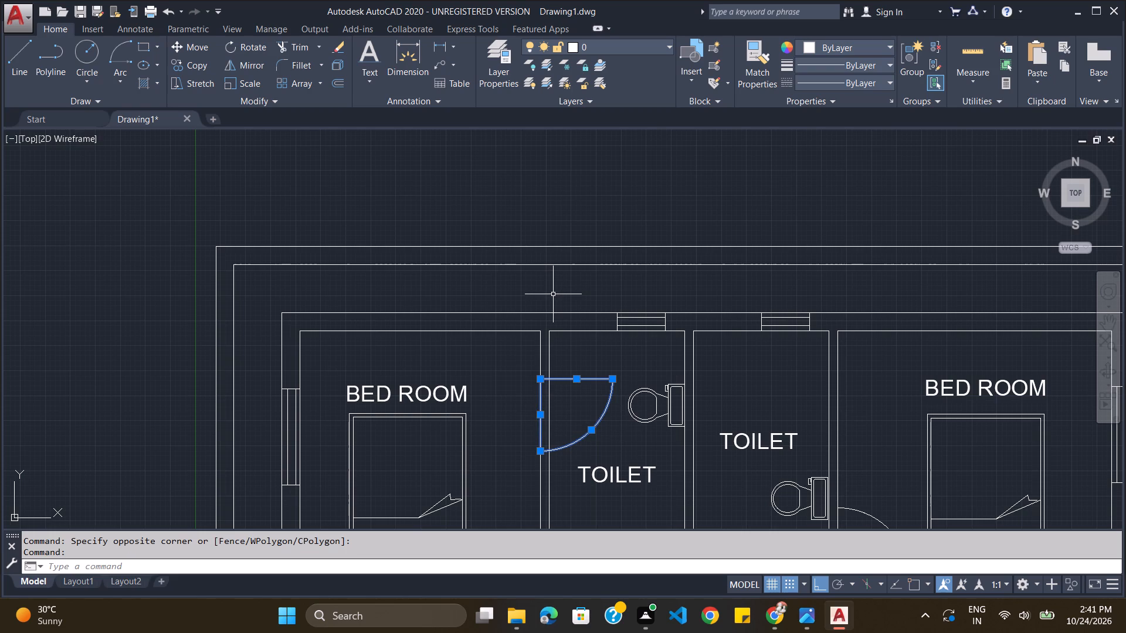
key(m)
key(Return)
drag(544, 417, 544, 400)
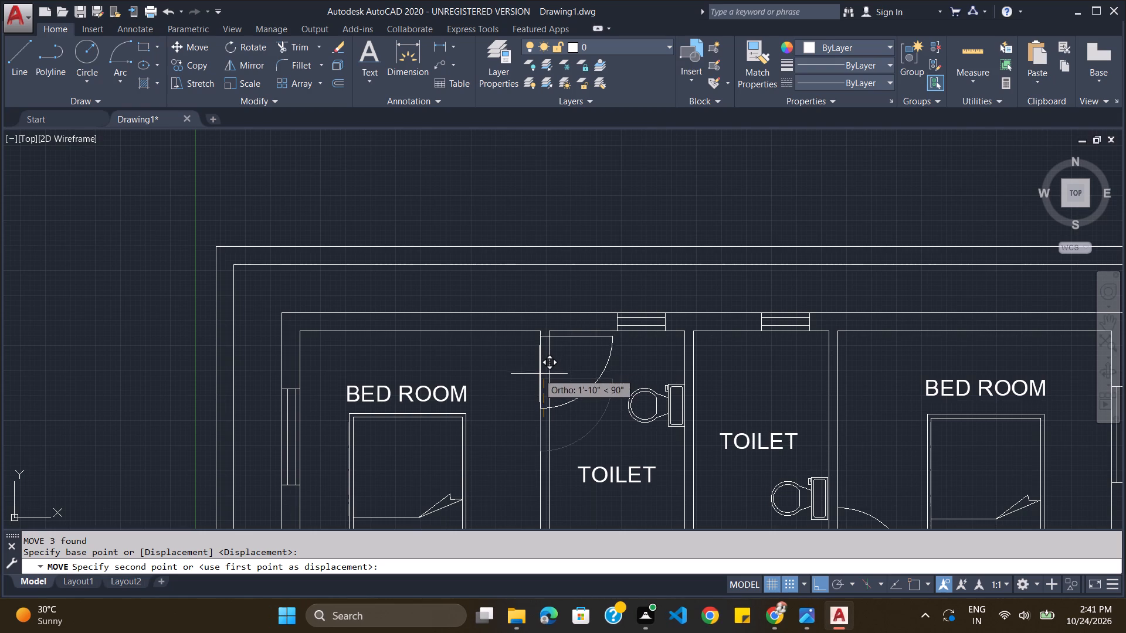
click(538, 375)
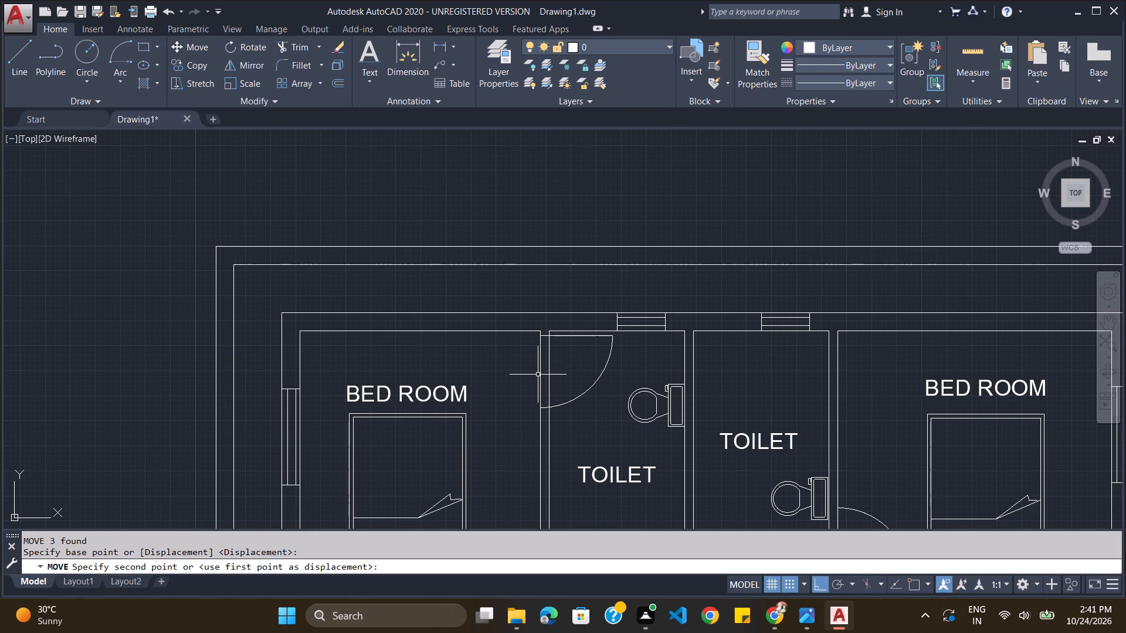
scroll(629, 357, down, 3)
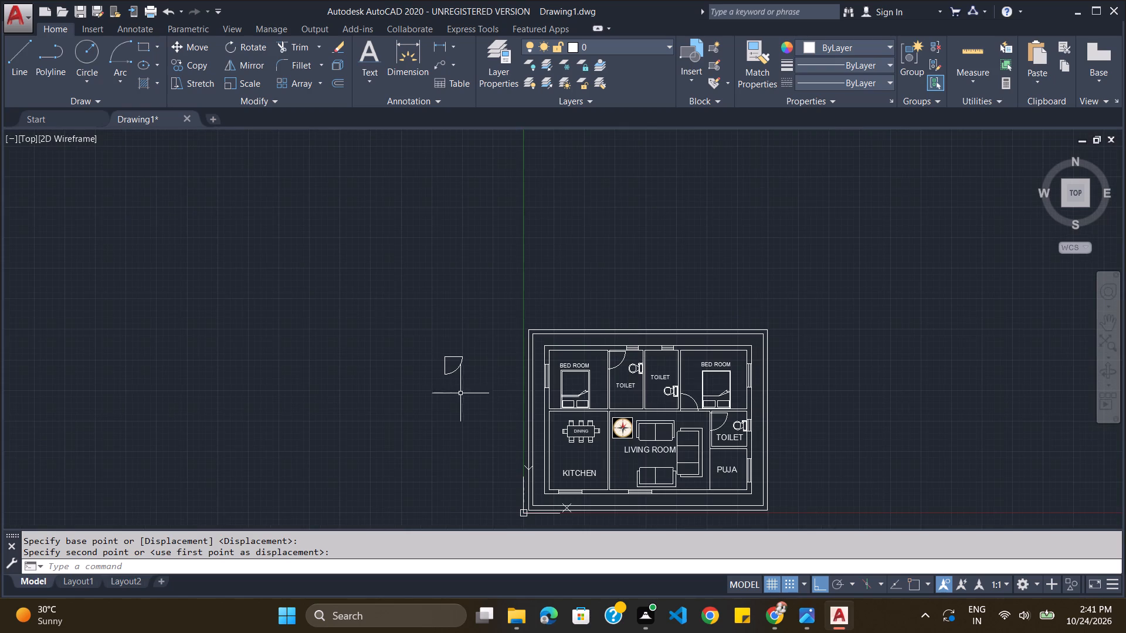
Rotate the spare door symbol a quarter turn clockwise about the east end of its horizontal line.
drag(471, 331, 434, 311)
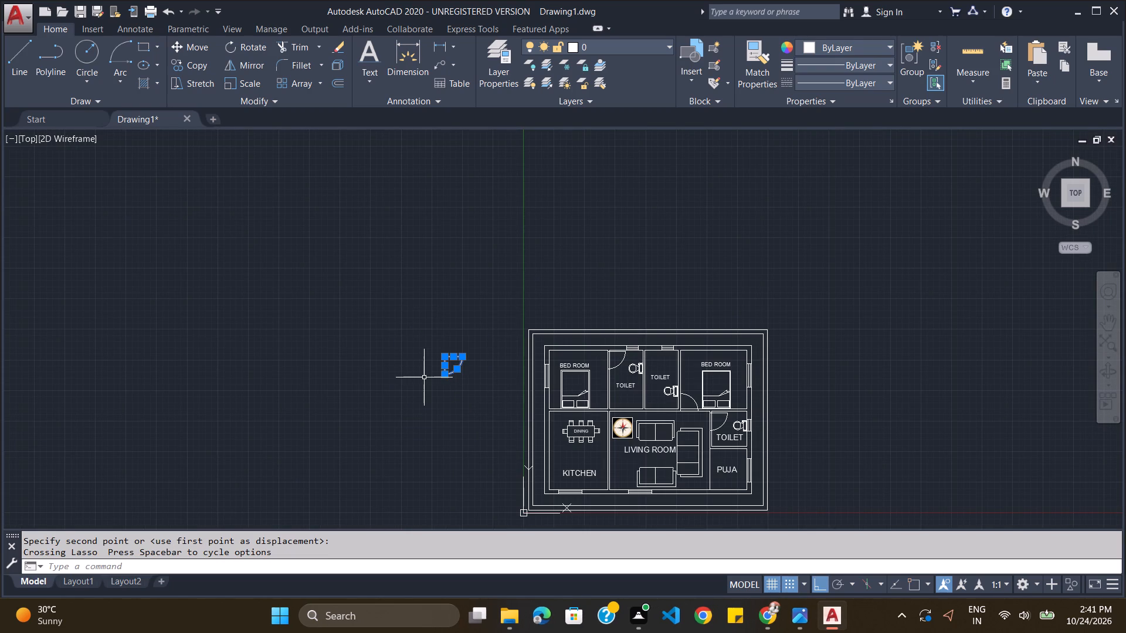
text(RO)
key(Return)
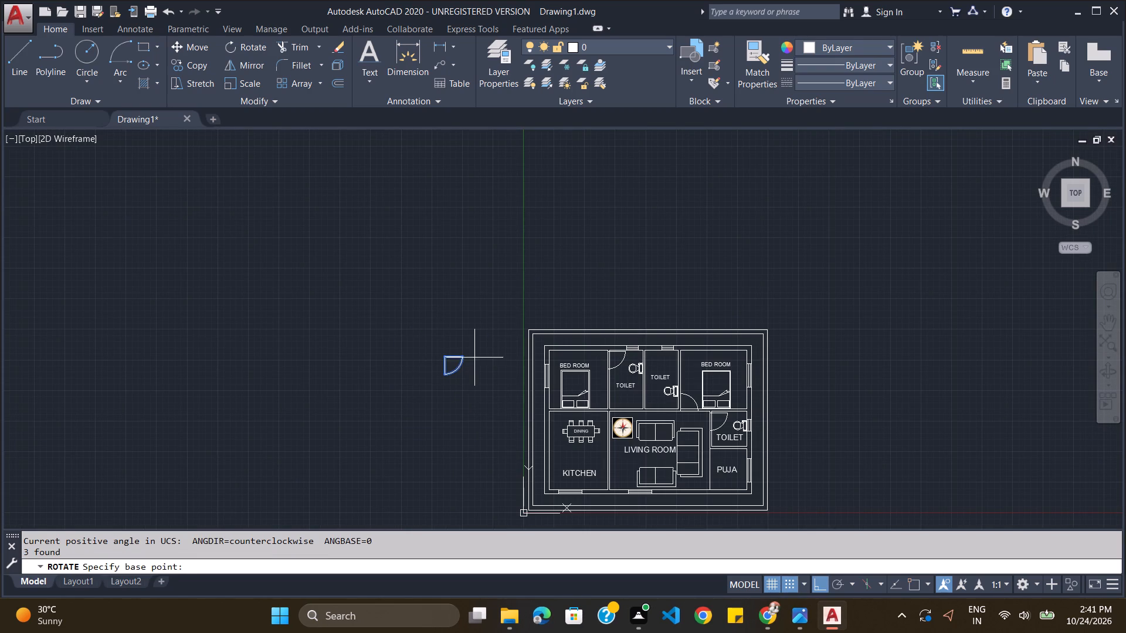
click(463, 358)
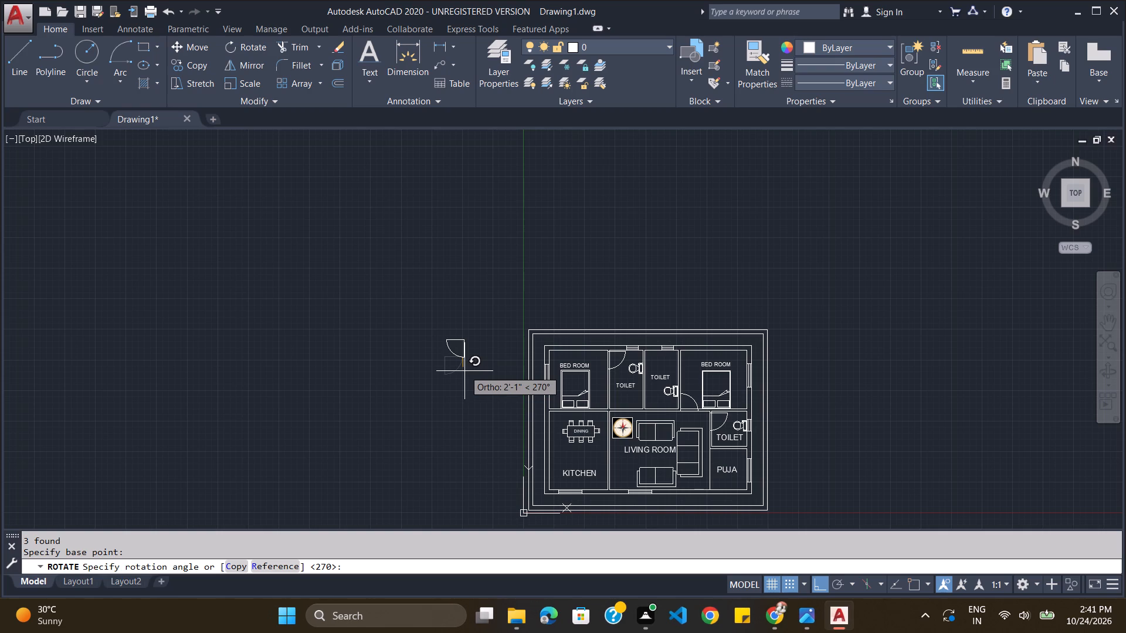
click(464, 371)
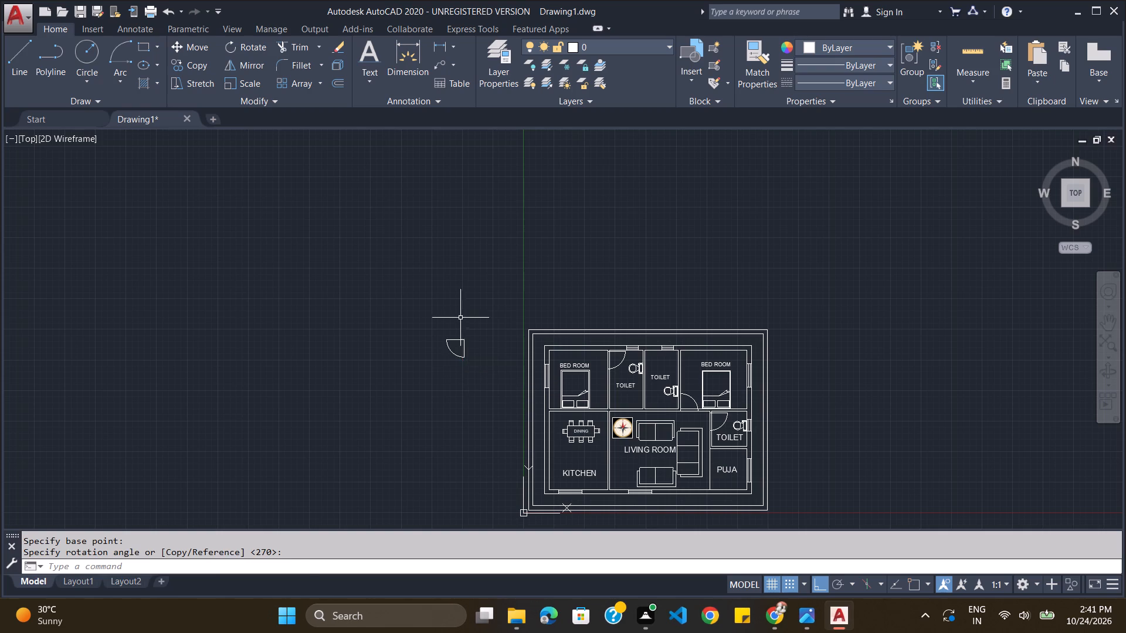
Copy the rotated spare door symbol and paste it in the northeast corner of the toilet adjoining the east bedroom.
drag(458, 318, 432, 311)
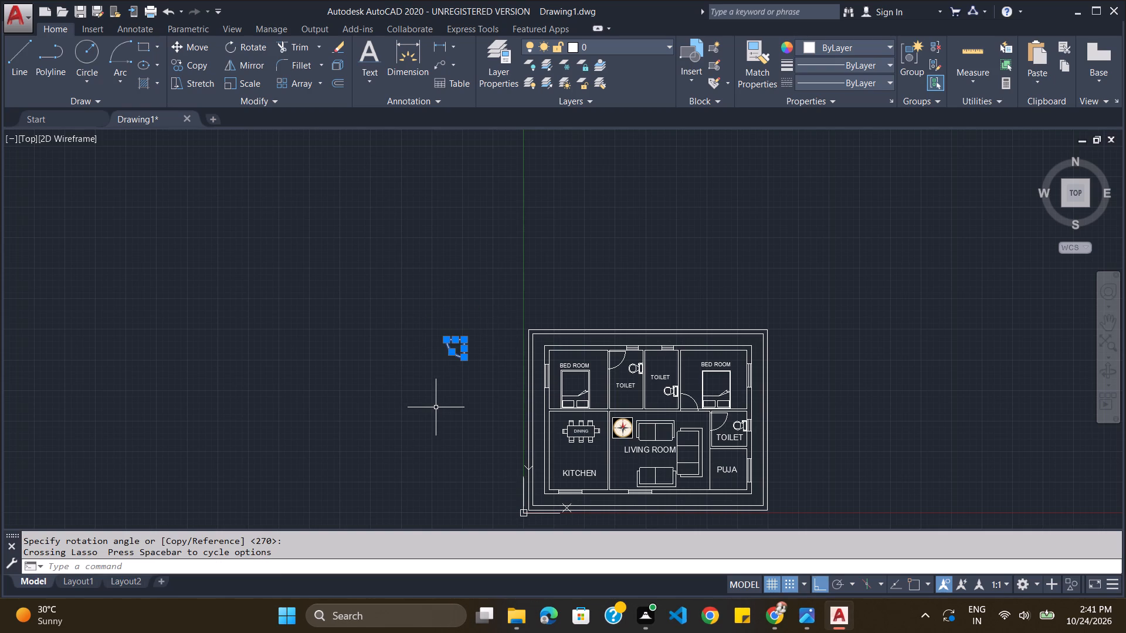
key(ctrl+c)
key(ctrl+v)
scroll(667, 371, up, 4)
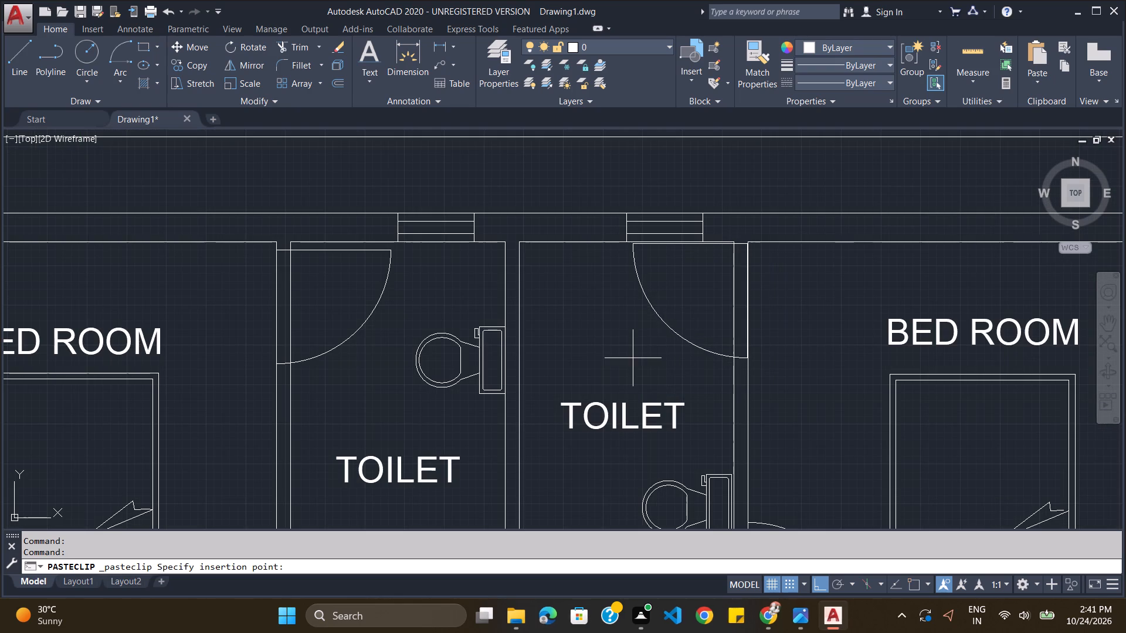
click(633, 357)
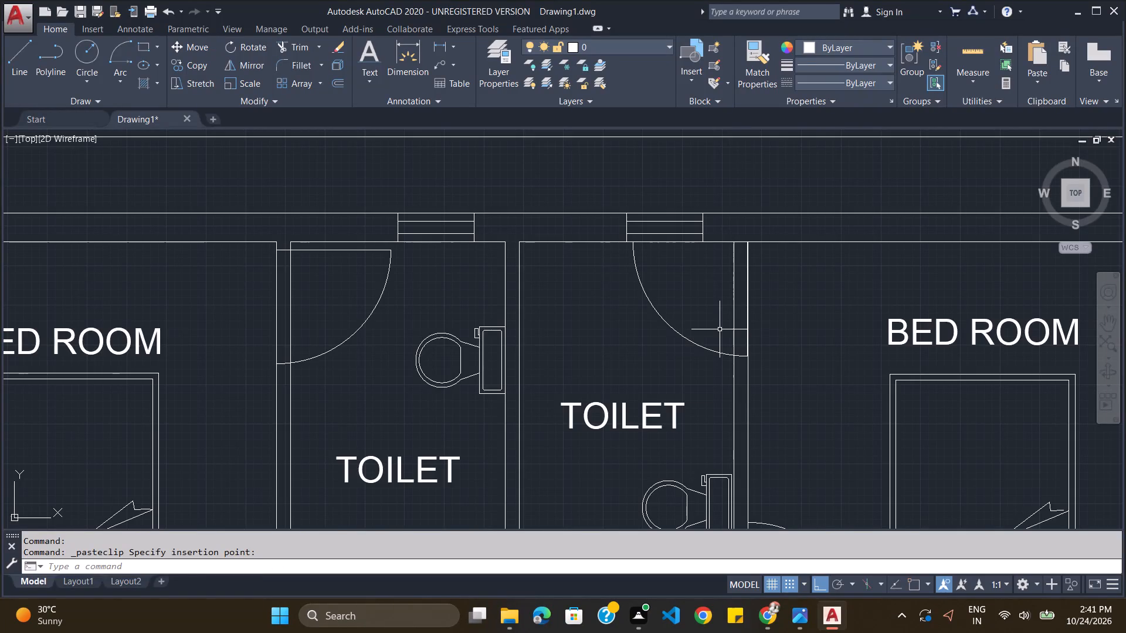
Check the reference image and rotate the spare door symbol a quarter turn clockwise about the south end of its vertical line.
scroll(636, 359, down, 2)
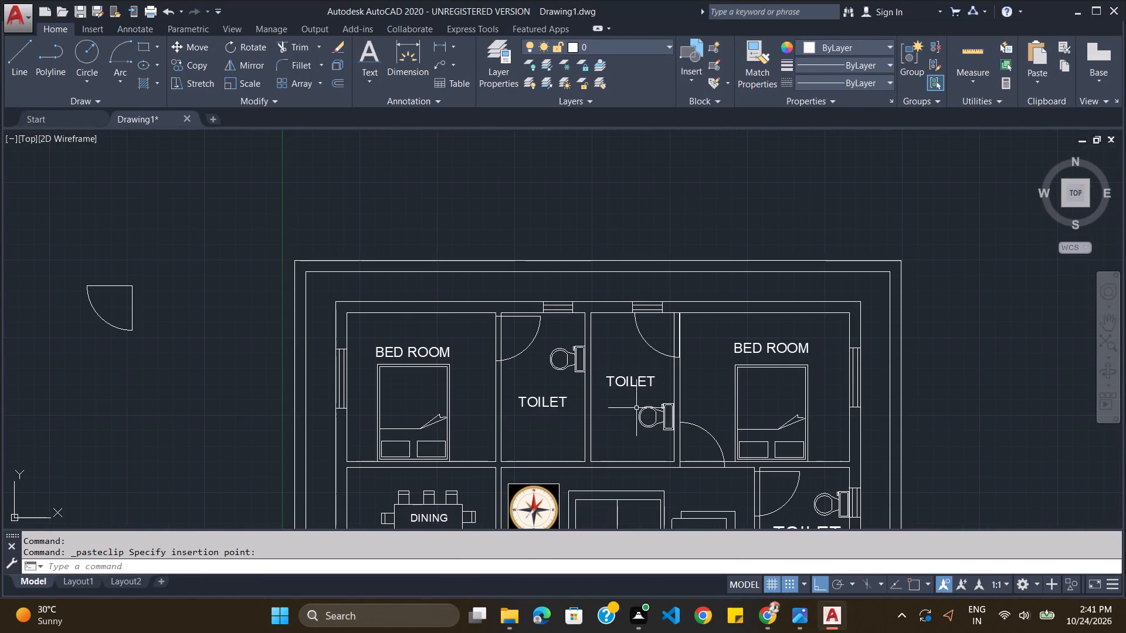
key(alt+Tab)
key(alt+Tab)
scroll(513, 346, down, 3)
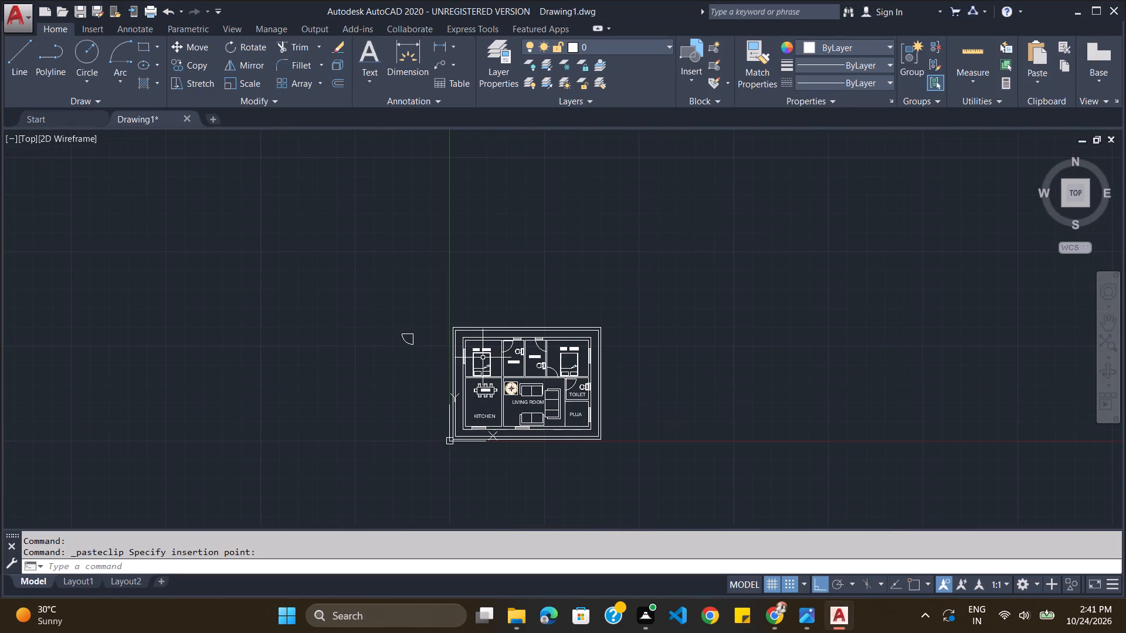
drag(392, 322, 409, 333)
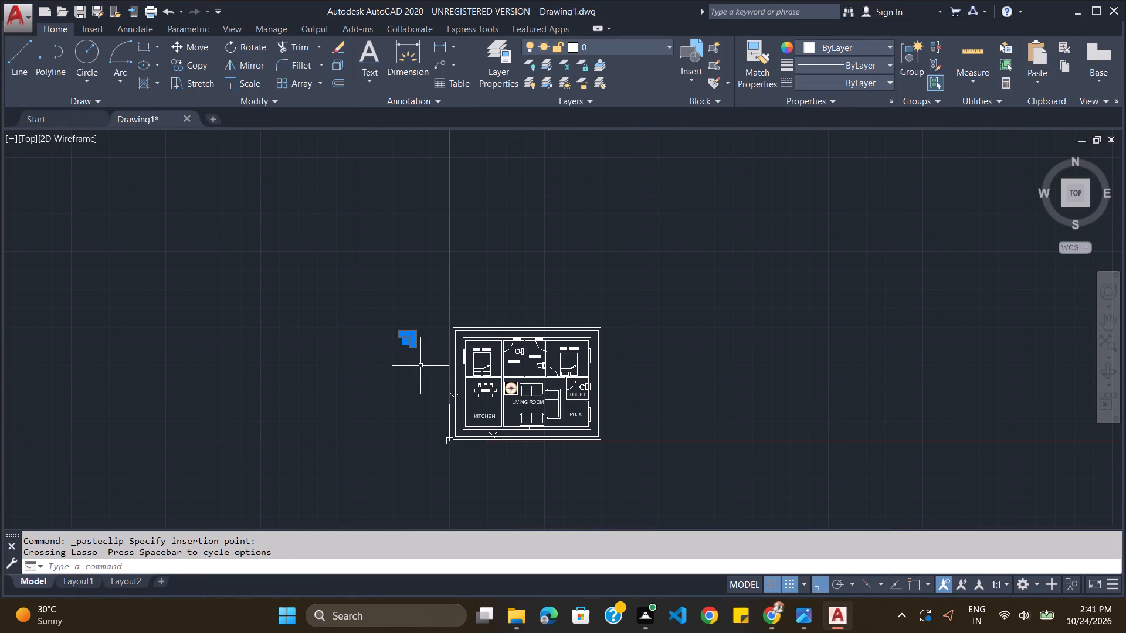
text(RO)
key(Return)
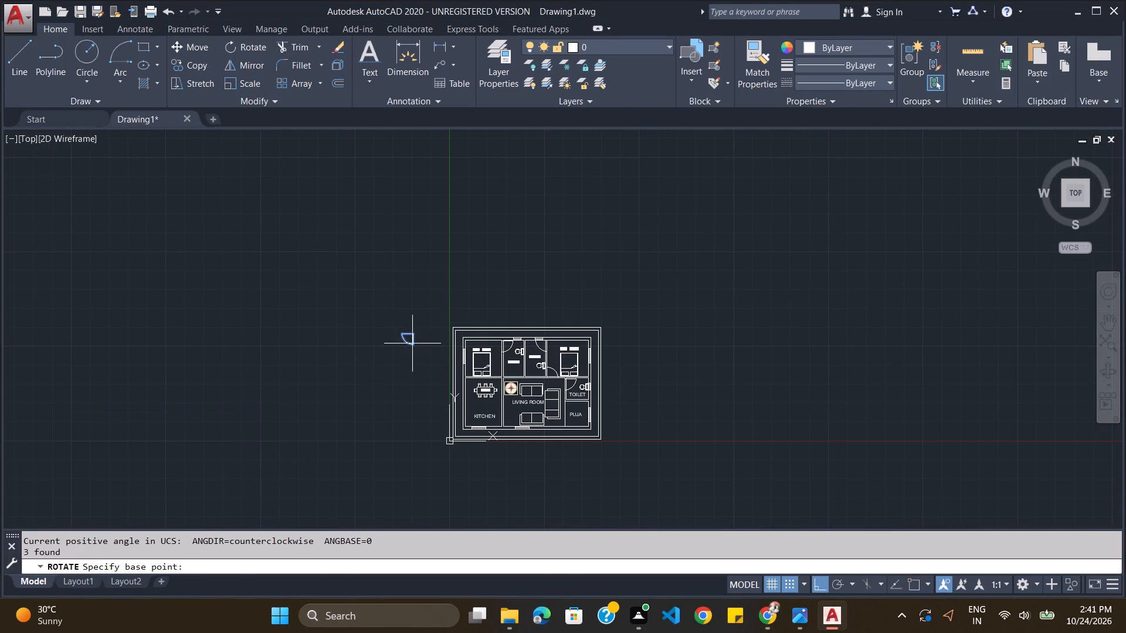
click(412, 343)
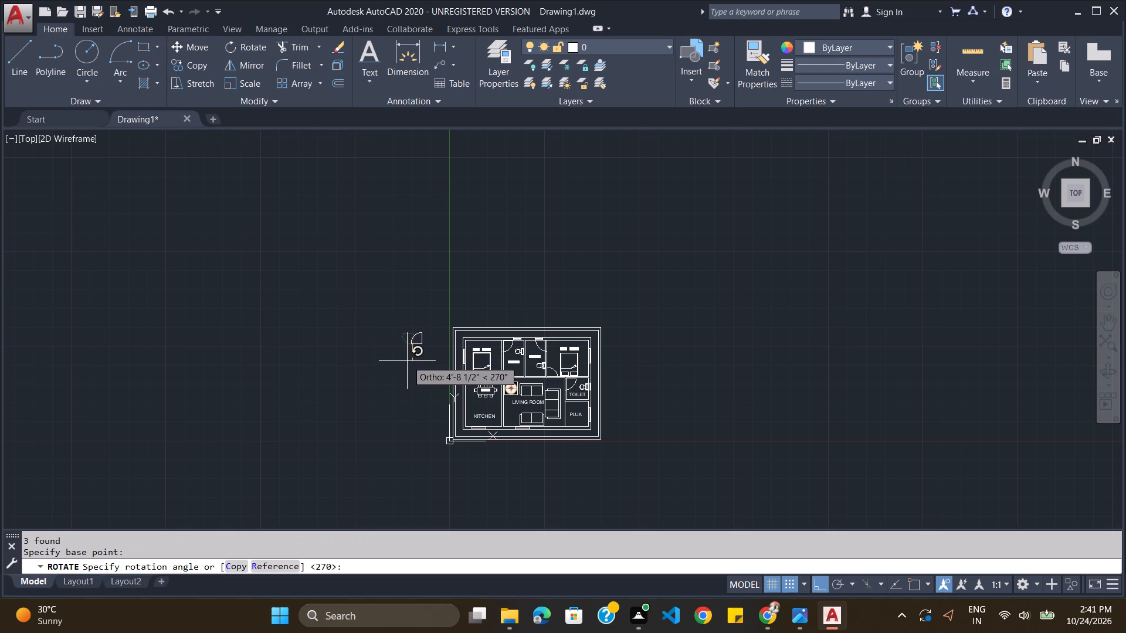
click(407, 361)
Copy the rotated spare door symbol and paste it at the southeast corner of the west bedroom, over the wall above the dining area.
drag(423, 318, 433, 324)
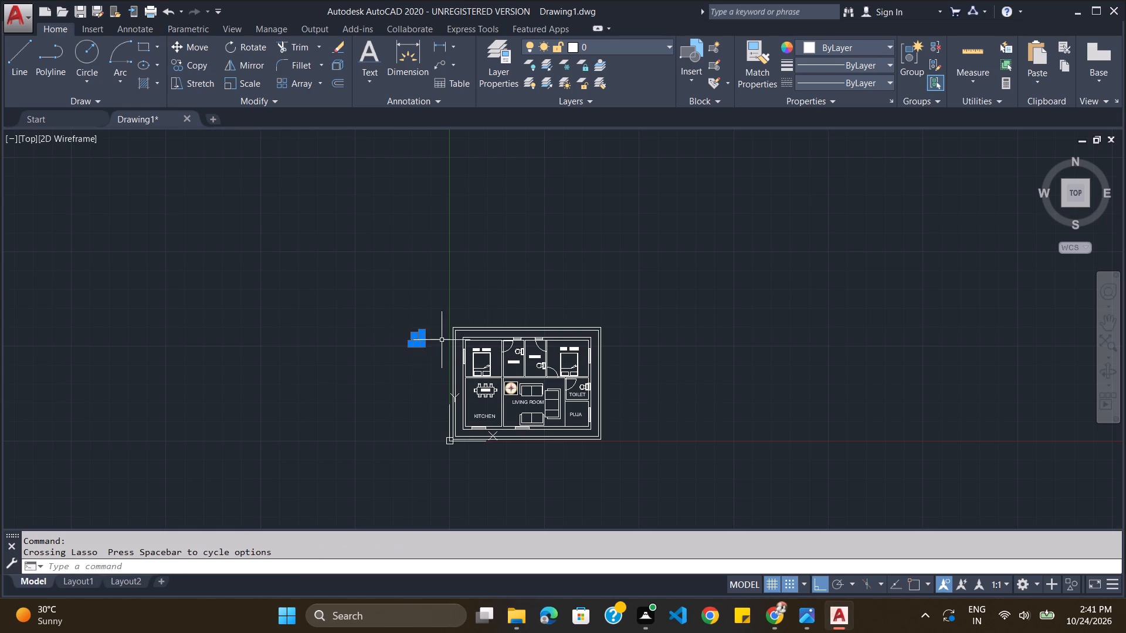
scroll(499, 349, up, 1)
key(ctrl+c)
key(ctrl+v)
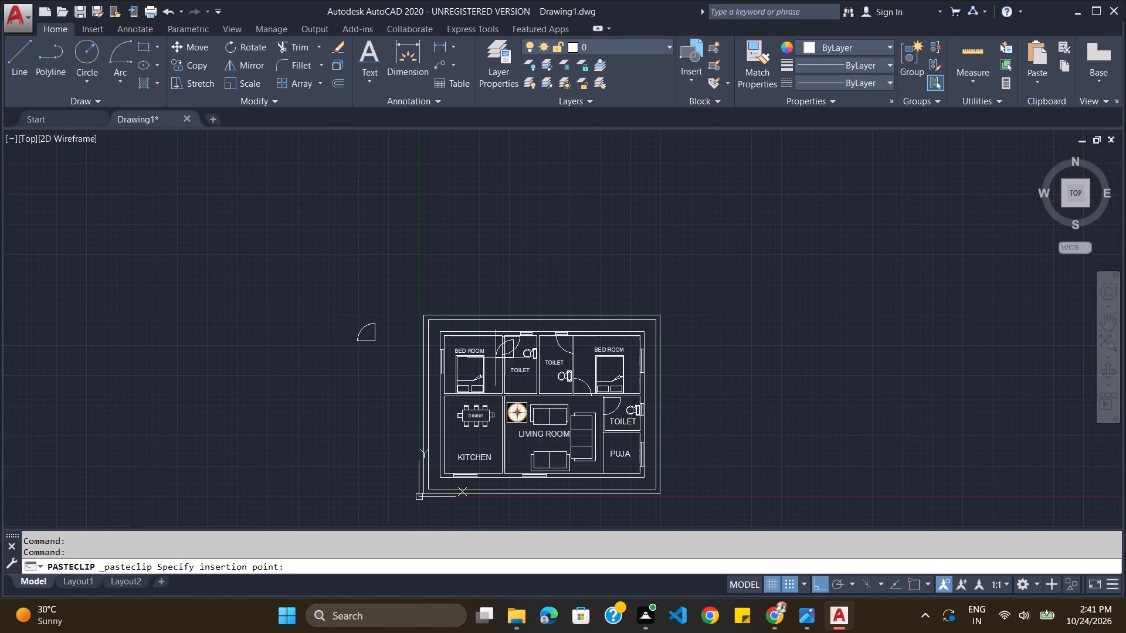
scroll(471, 397, up, 3)
scroll(518, 380, up, 2)
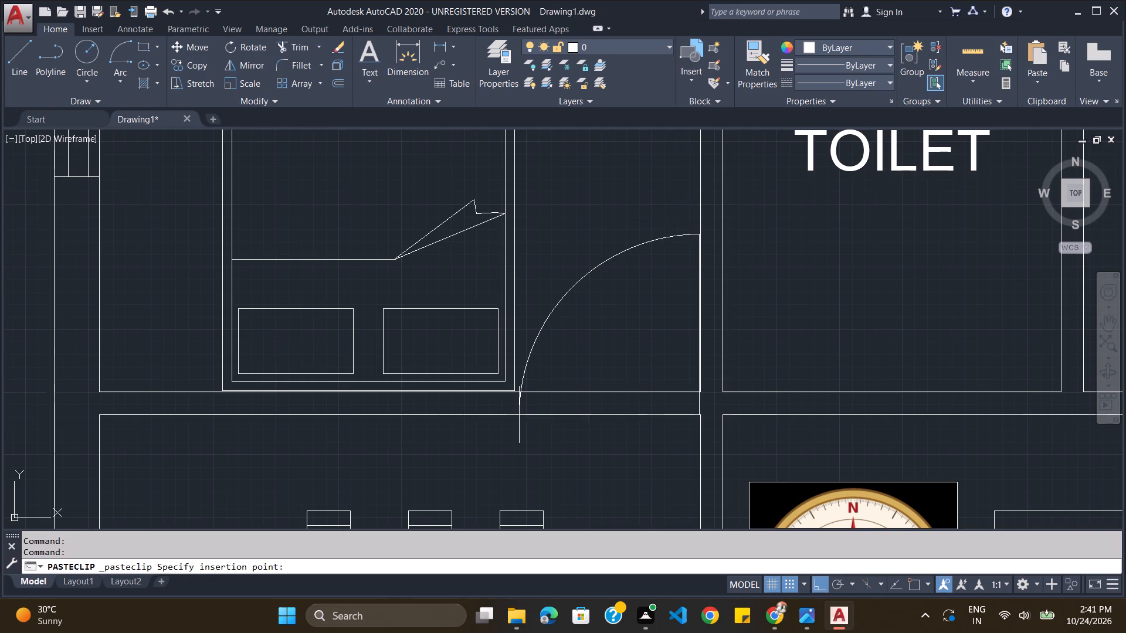
click(519, 415)
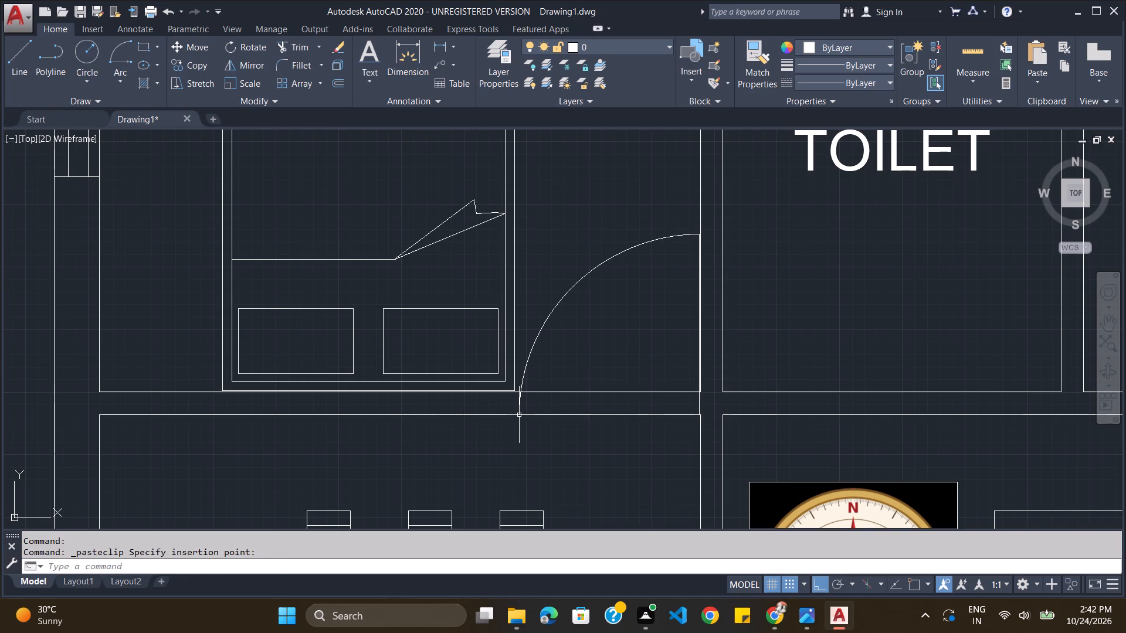
Consult the reference image and rotate the spare door symbol a quarter turn clockwise about the north end of its vertical line.
scroll(613, 348, down, 3)
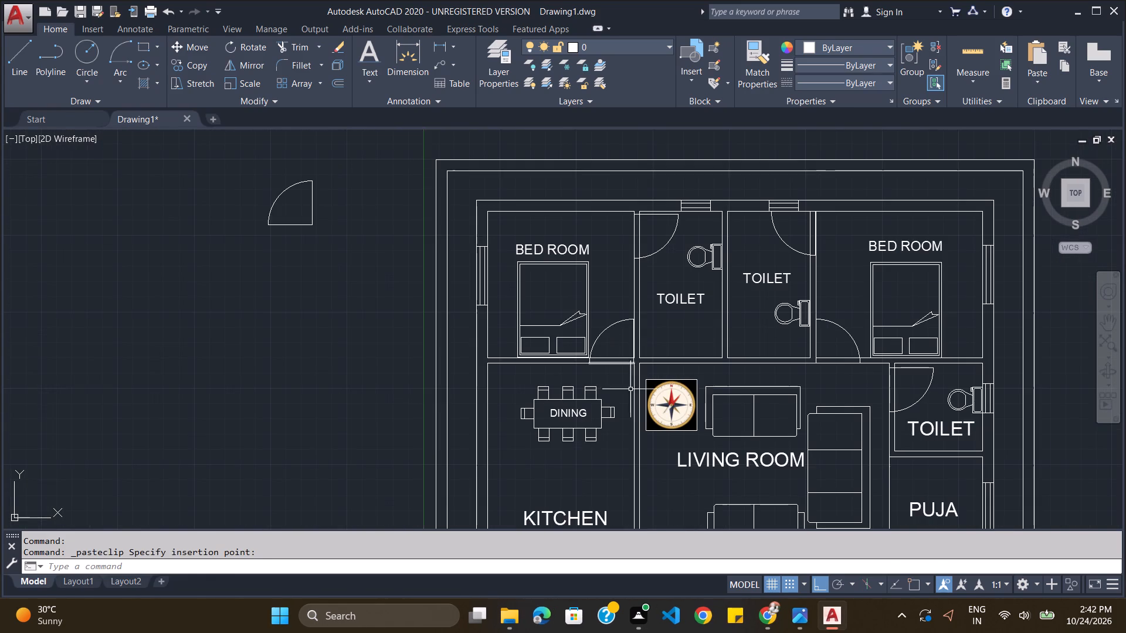
key(alt+Tab)
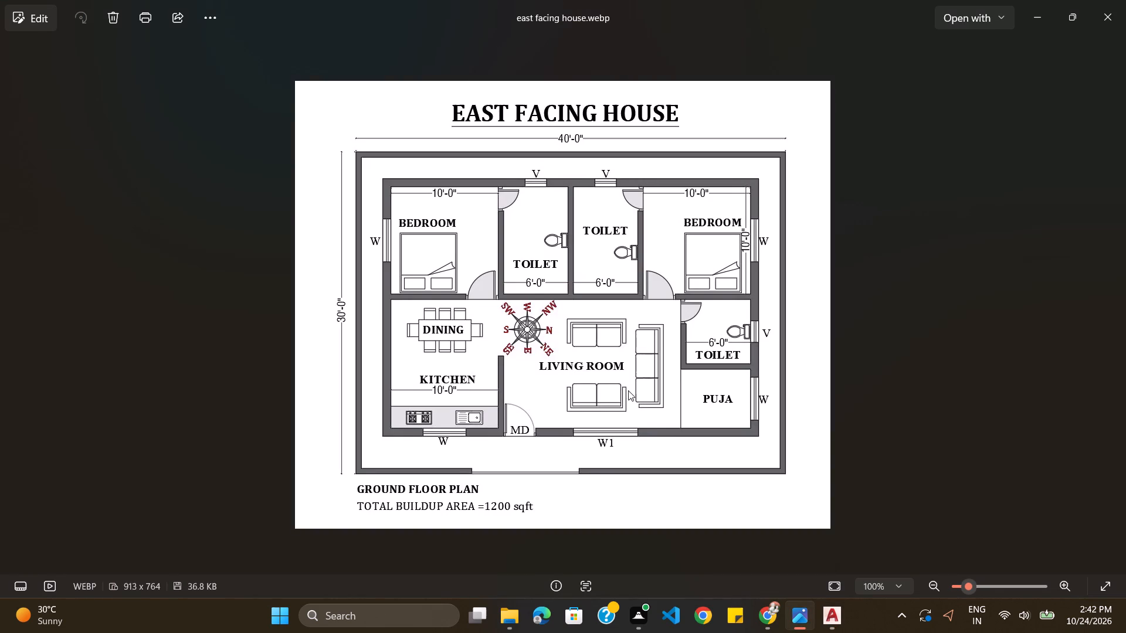
key(alt+Tab)
drag(319, 167, 305, 169)
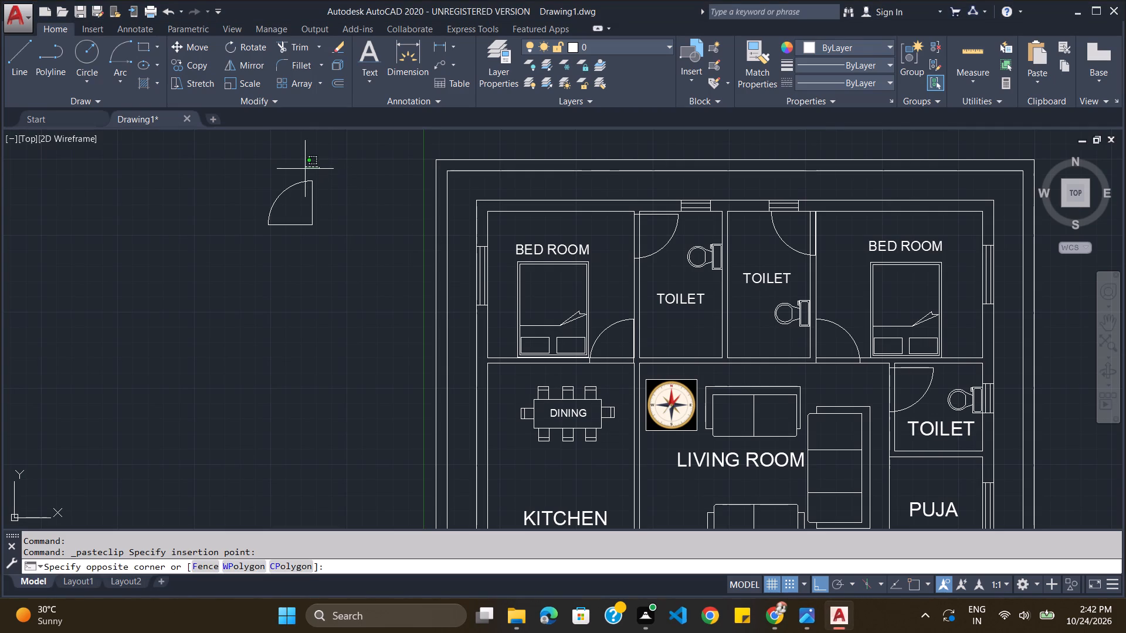
drag(305, 169, 358, 174)
text(RO)
key(Return)
click(313, 179)
click(335, 204)
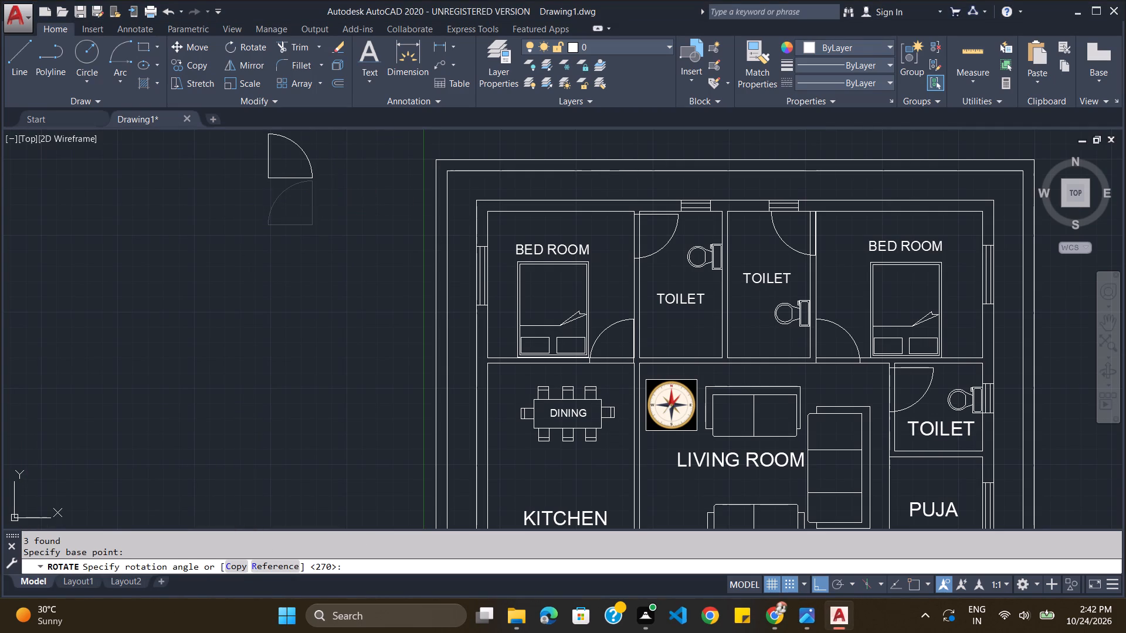
Copy the rotated spare door symbol and, following the reference image, paste it as the main door at the living room's southwest corner.
drag(319, 144, 381, 173)
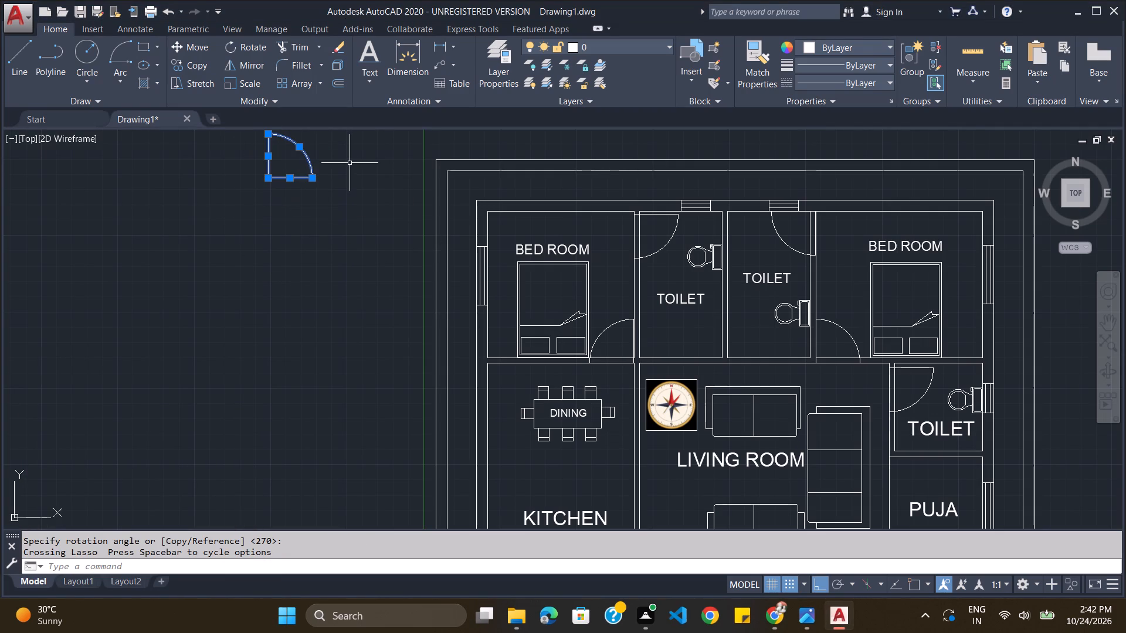
key(ctrl+c)
key(ctrl+v)
scroll(506, 257, down, 2)
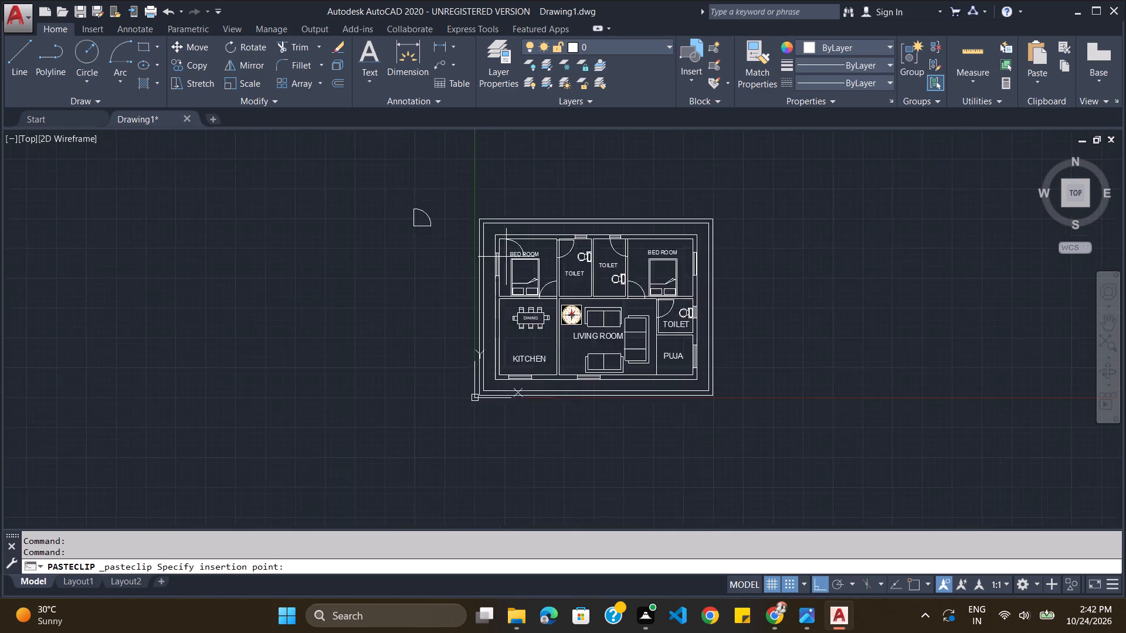
scroll(506, 257, down, 1)
scroll(532, 302, up, 3)
key(alt+Tab)
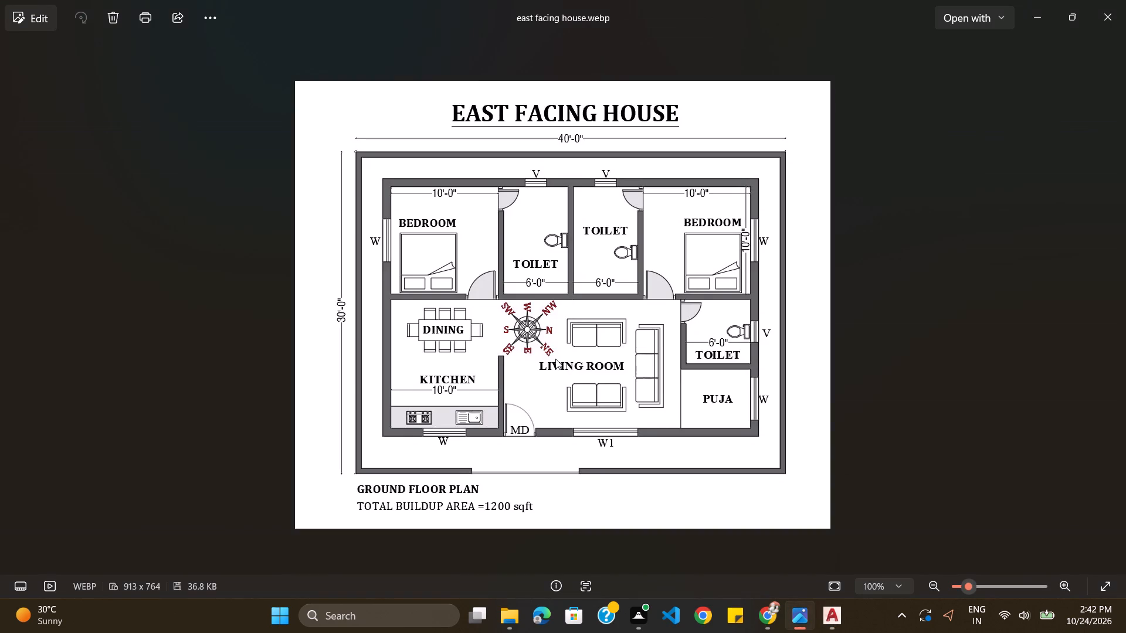
key(alt+Tab)
scroll(565, 398, up, 3)
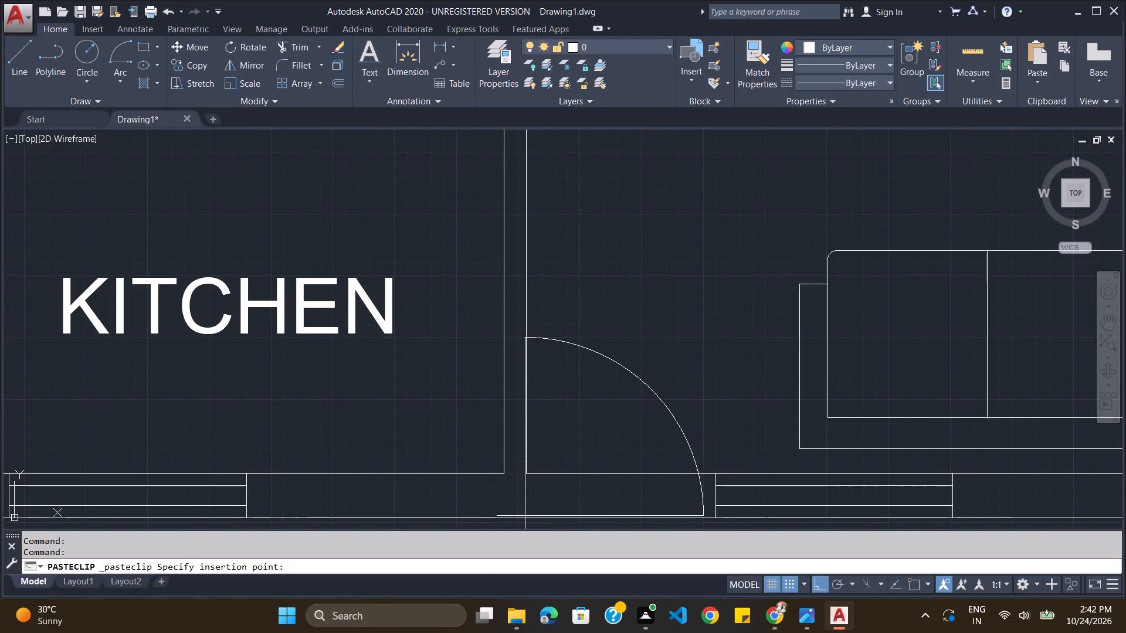
click(528, 518)
Review the reference image and trim the inner south wall line across the main door opening, using all objects as cutting edges.
scroll(605, 339, down, 2)
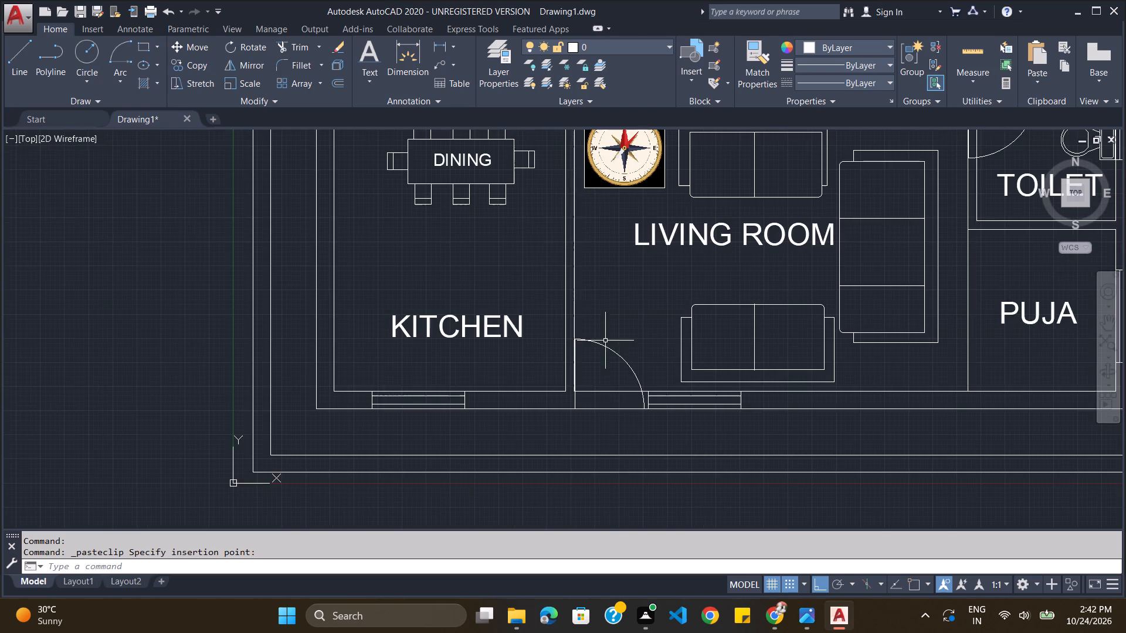
scroll(609, 423, up, 1)
key(alt+Tab)
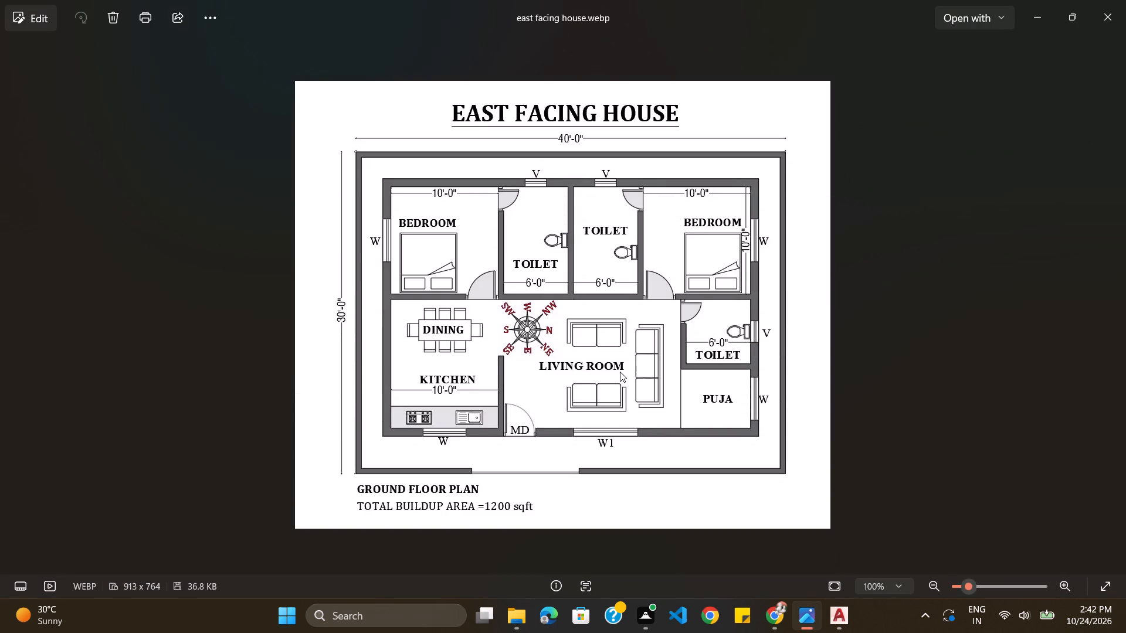
key(alt+Tab)
key(alt+Tab)
key(alt+Tab)
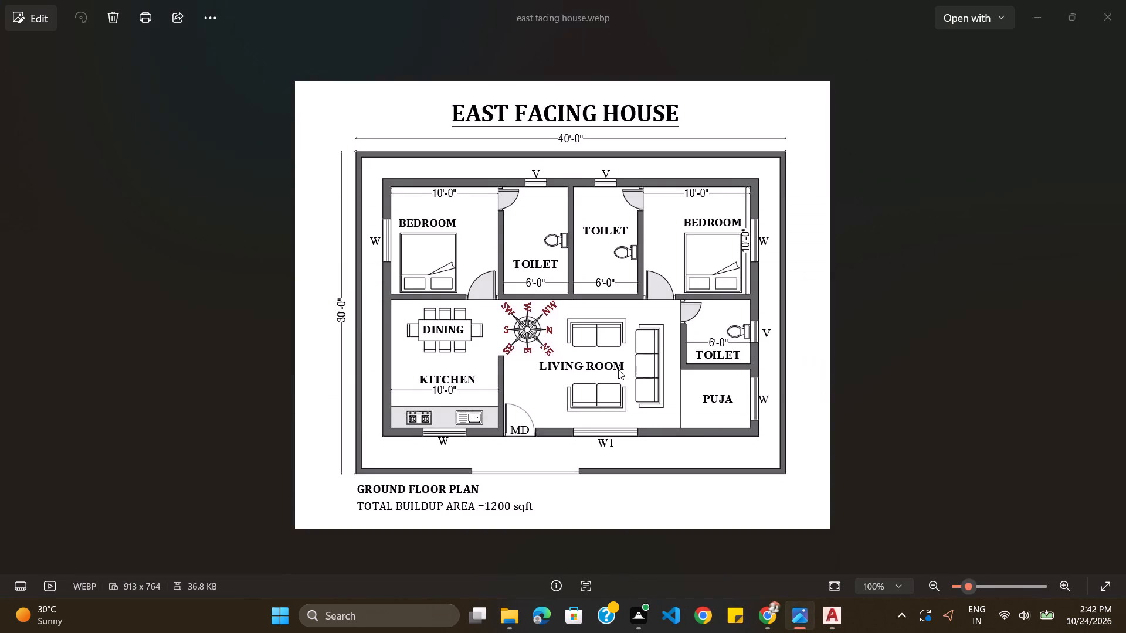
scroll(591, 342, down, 1)
scroll(591, 342, up, 2)
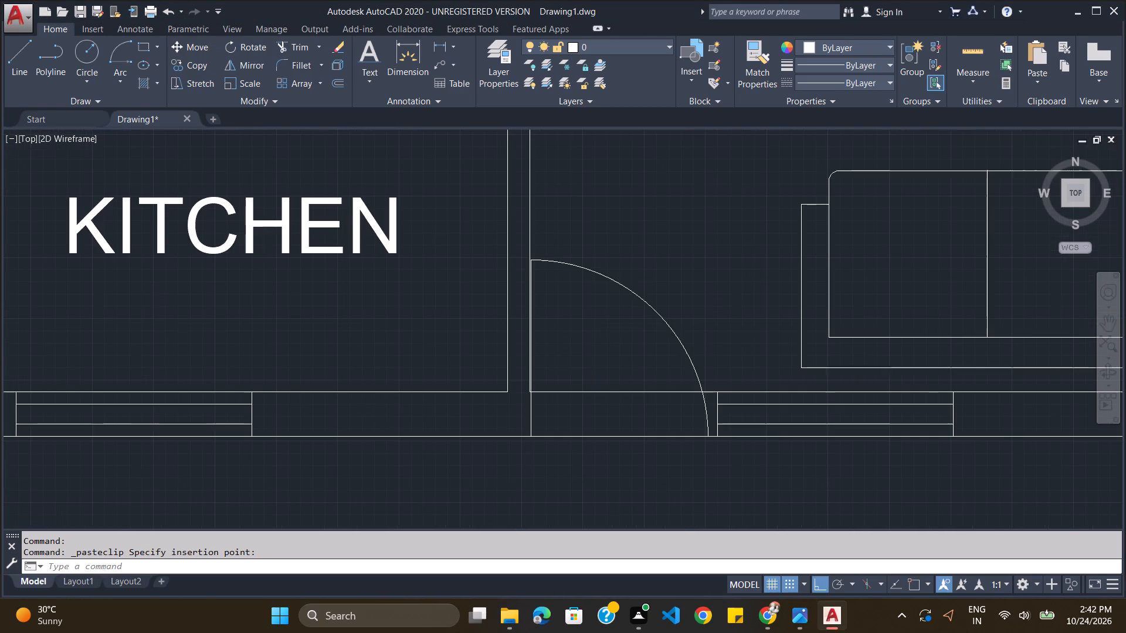
scroll(591, 342, up, 1)
text(TRIM)
key(Return)
key(Return)
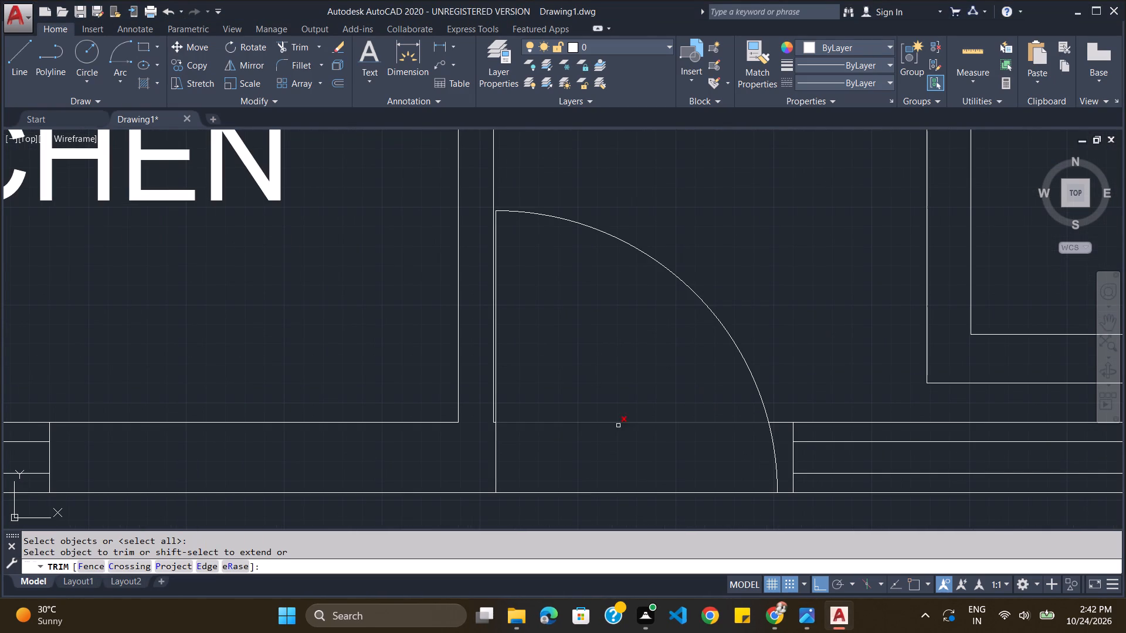
click(618, 422)
scroll(290, 315, down, 2)
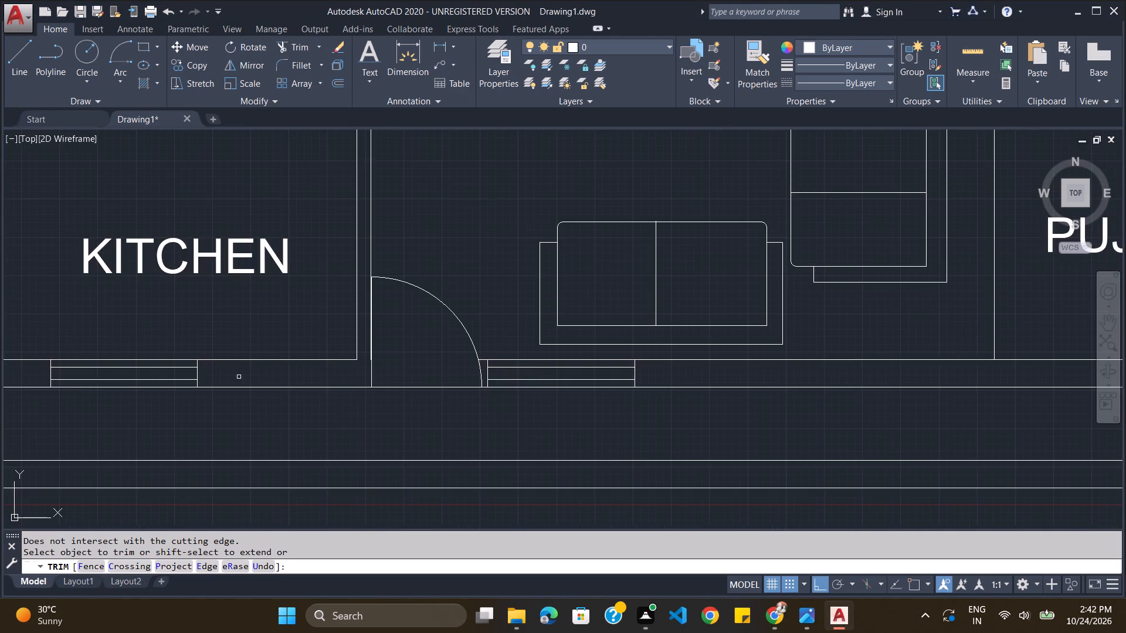
Trim the wall lines across the two bedroom door openings and the three toilet door openings.
scroll(209, 385, down, 1)
scroll(191, 301, down, 2)
scroll(222, 176, up, 3)
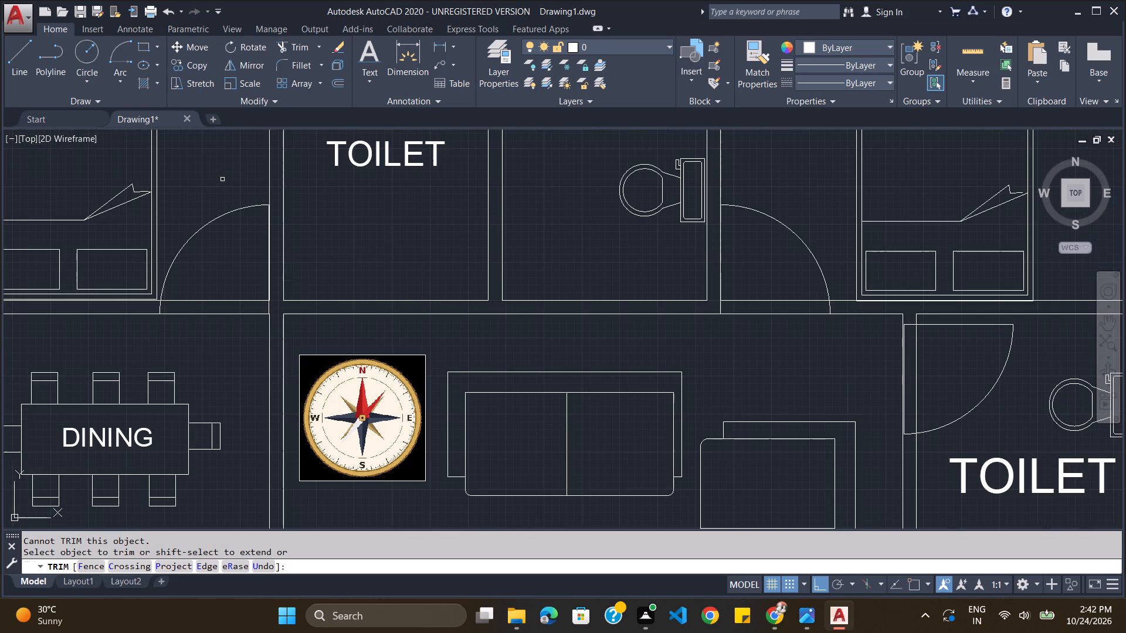
click(227, 300)
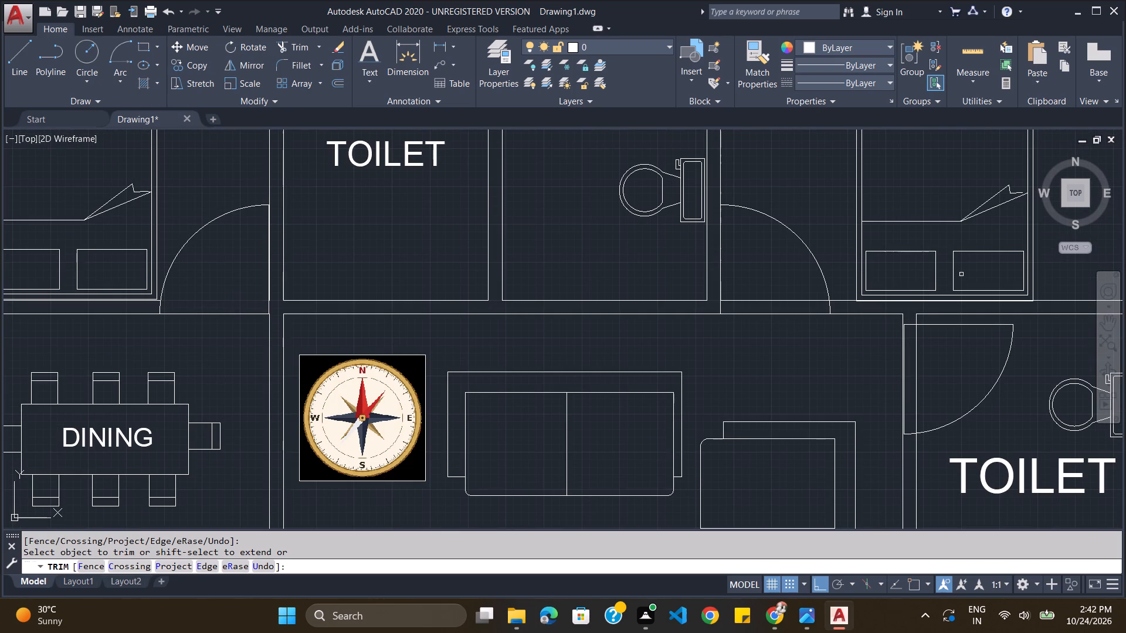
click(758, 300)
scroll(802, 273, down, 2)
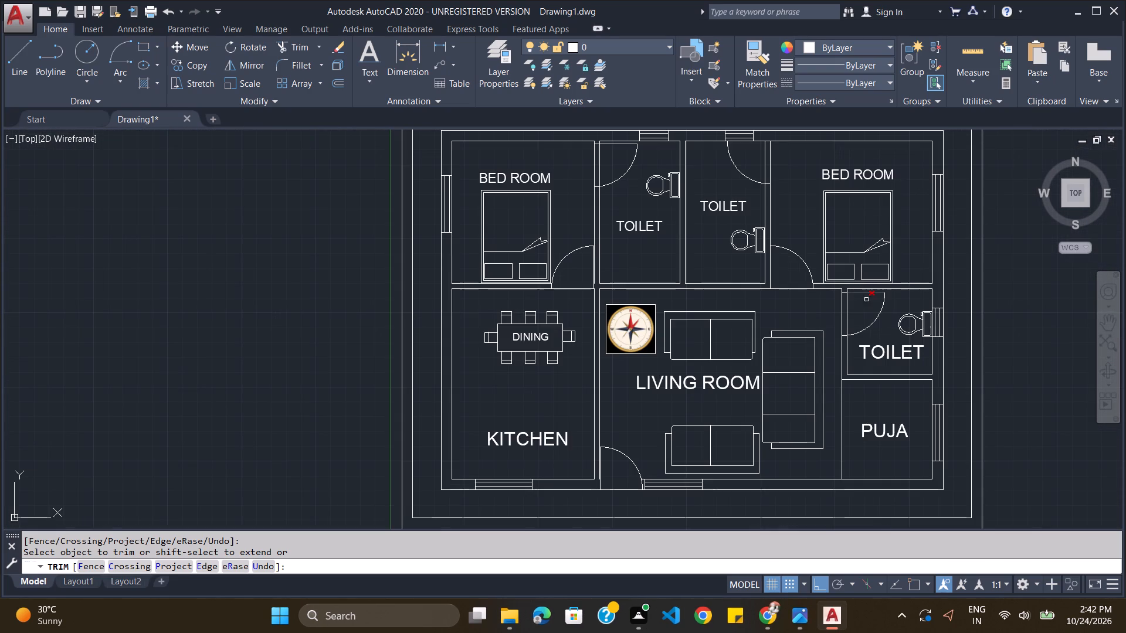
click(846, 312)
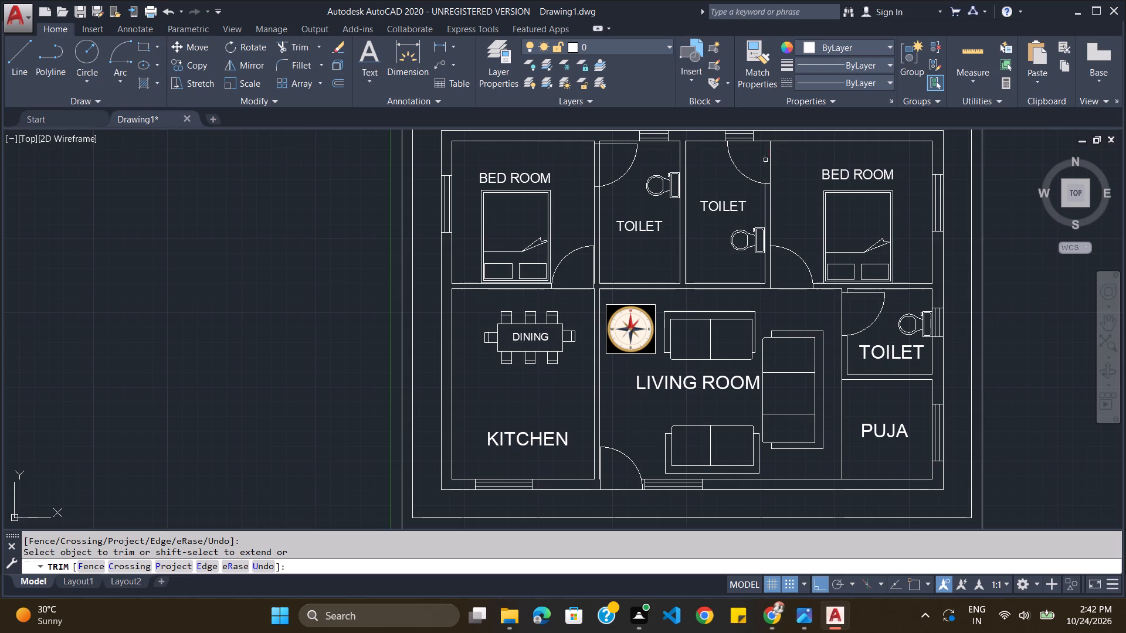
click(765, 160)
click(599, 164)
scroll(599, 164, up, 1)
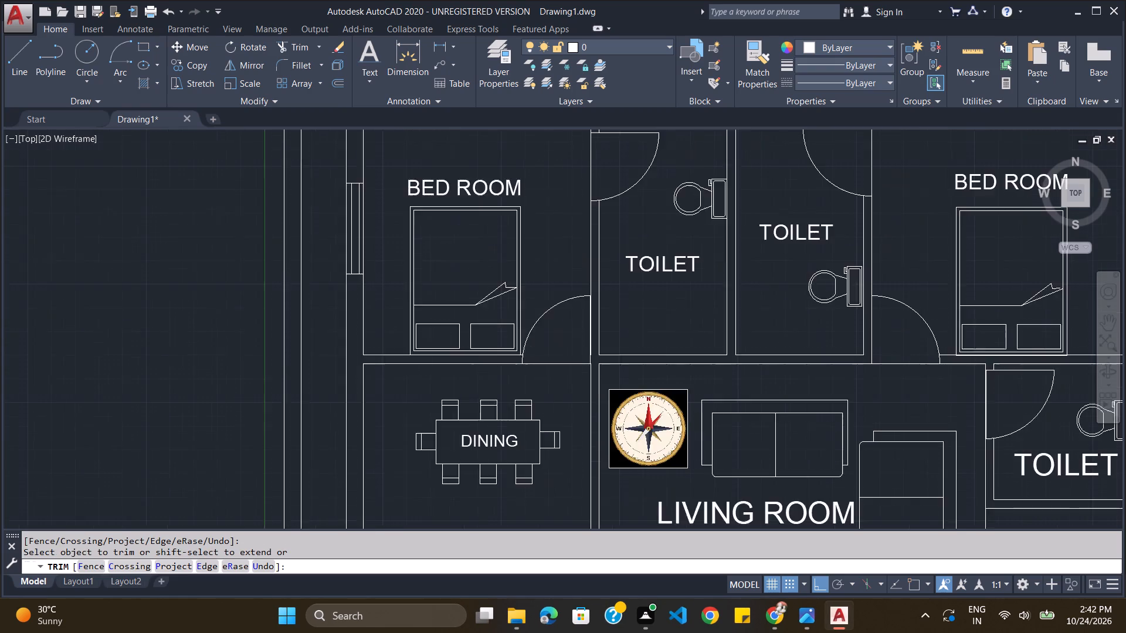
scroll(599, 164, up, 2)
scroll(599, 164, down, 4)
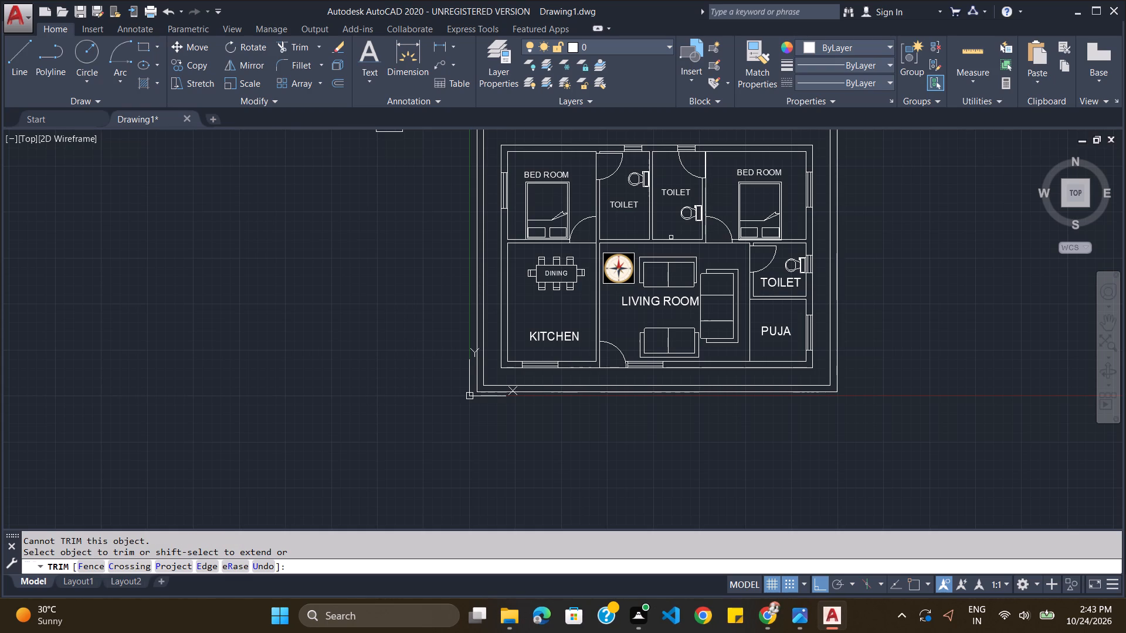
Consult the reference image and move the KITCHEN label north towards the dining table, clearing space along the south wall.
key(alt+Tab)
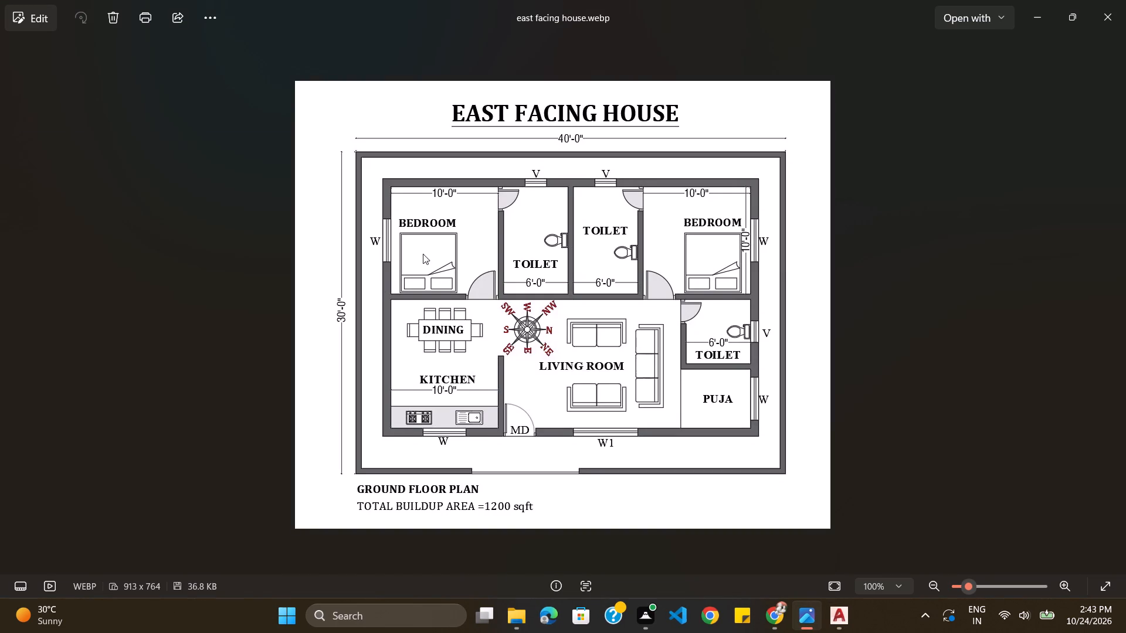
key(alt+Tab)
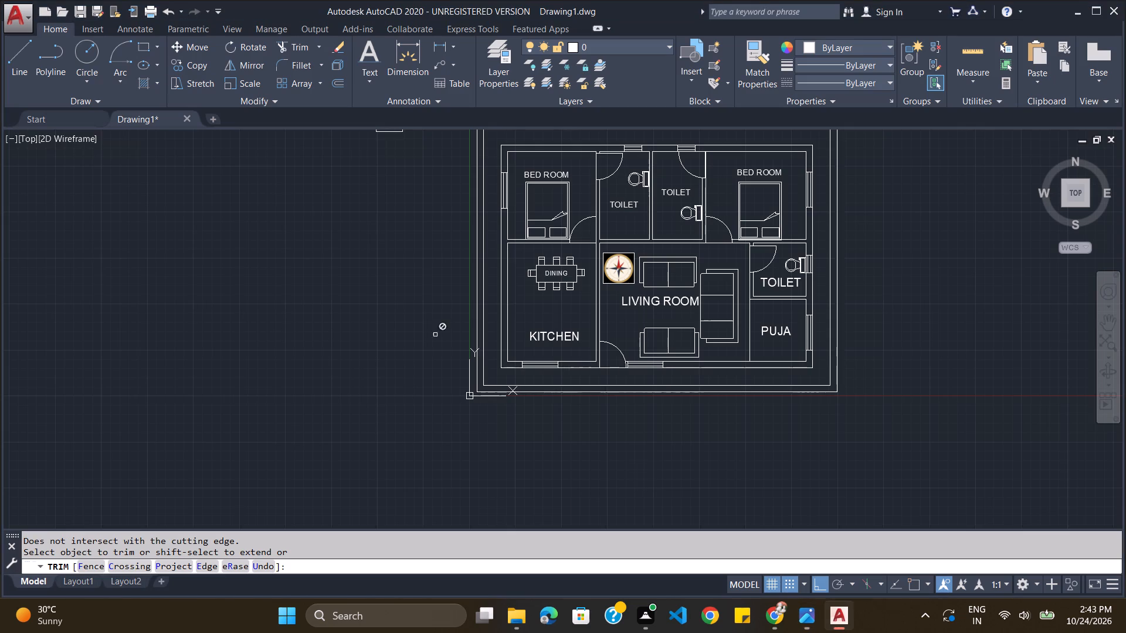
scroll(574, 341, up, 2)
key(Escape)
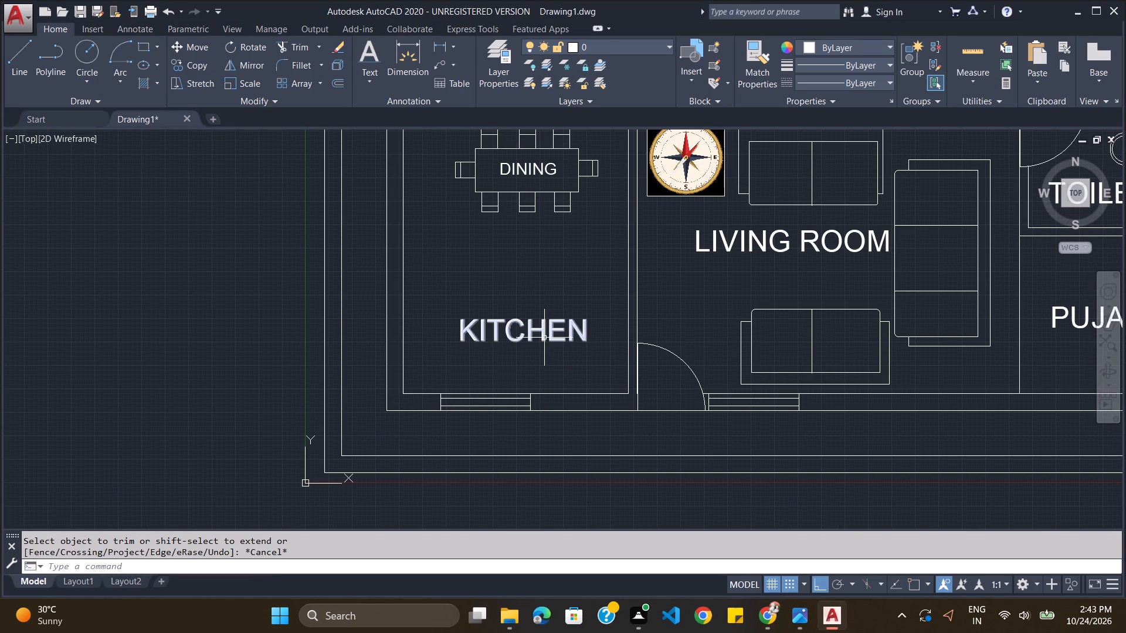
click(541, 331)
drag(541, 331, 545, 266)
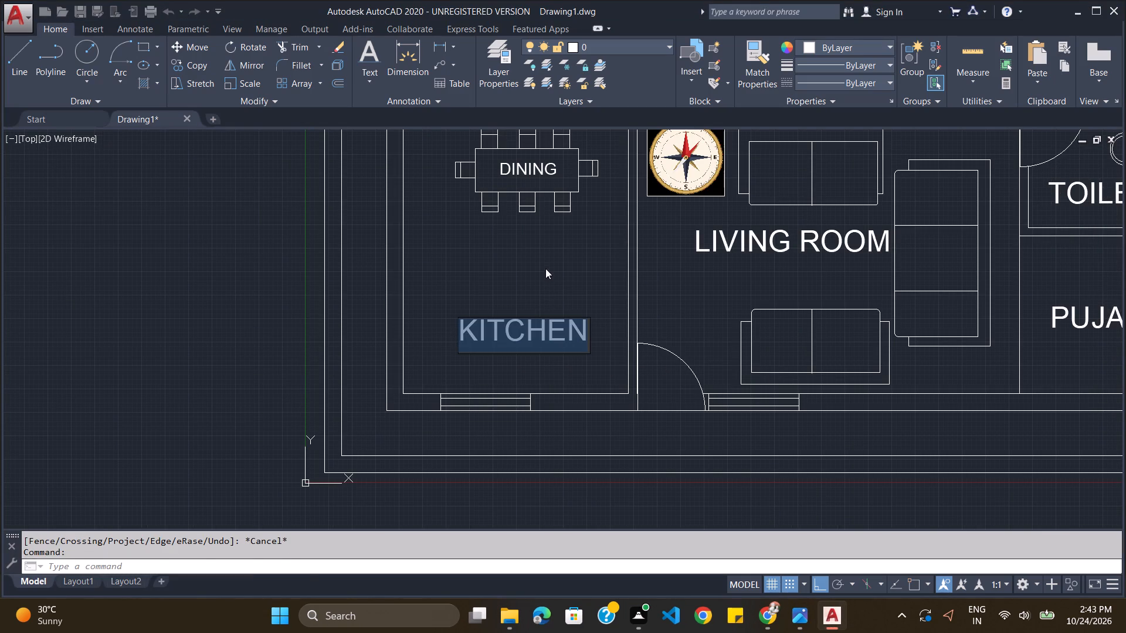
key(Escape)
key(Escape)
click(518, 330)
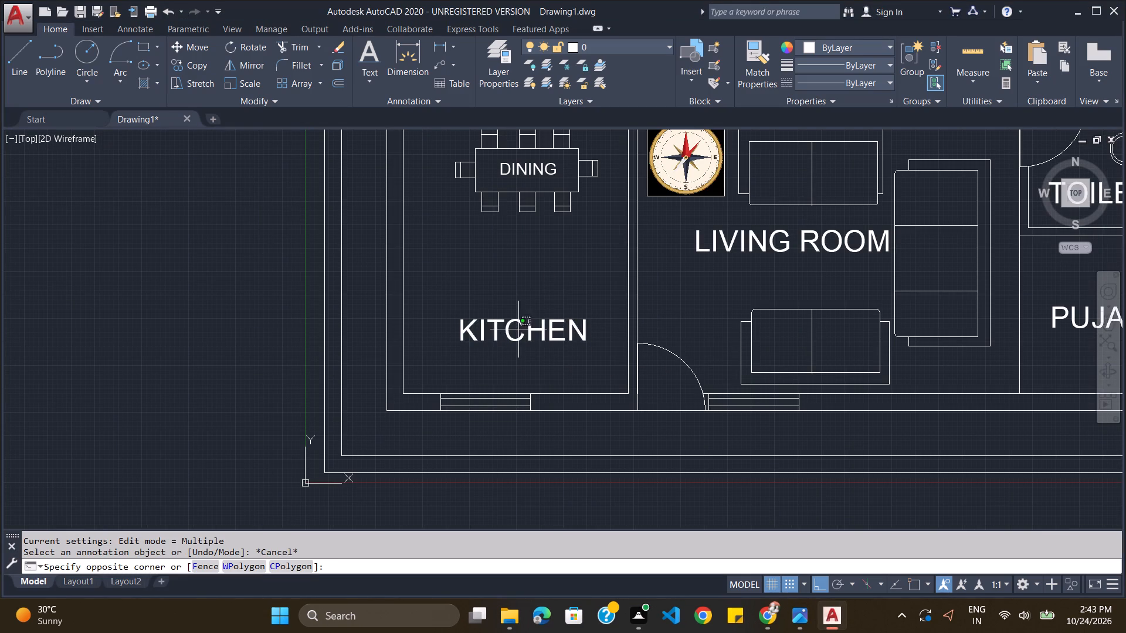
click(520, 323)
click(513, 322)
drag(508, 323, 512, 257)
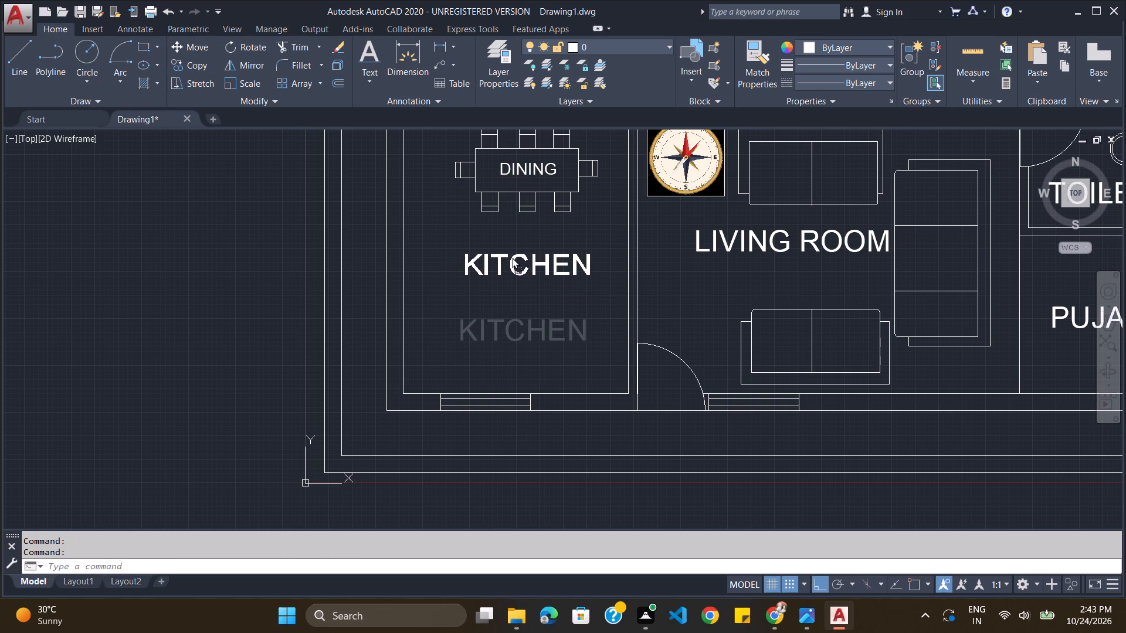
drag(512, 257, 508, 282)
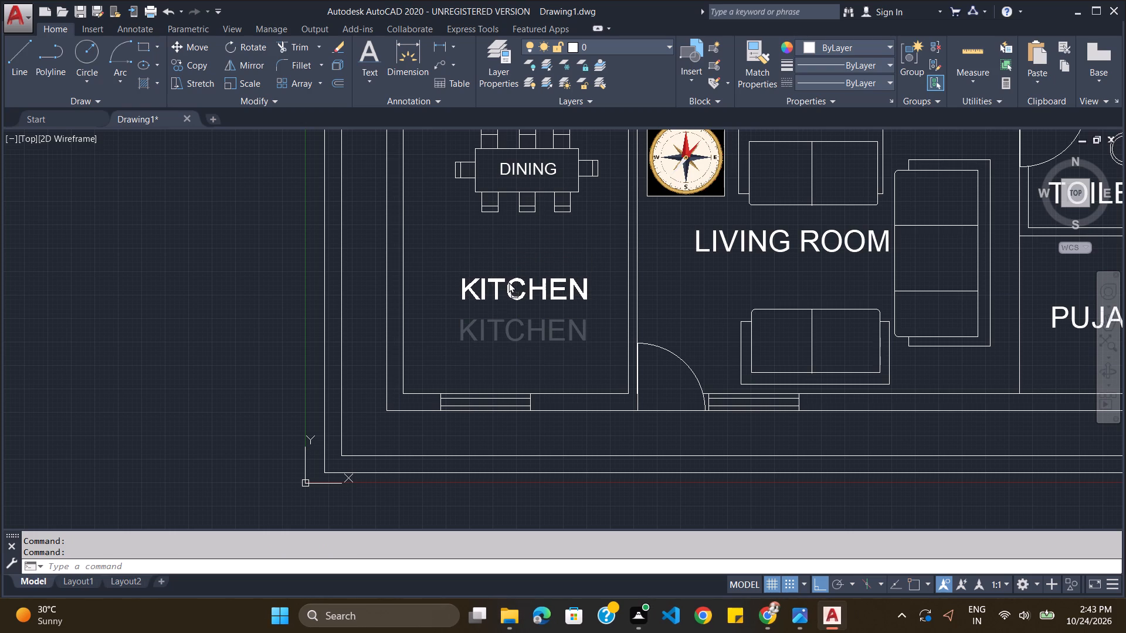
drag(508, 282, 510, 288)
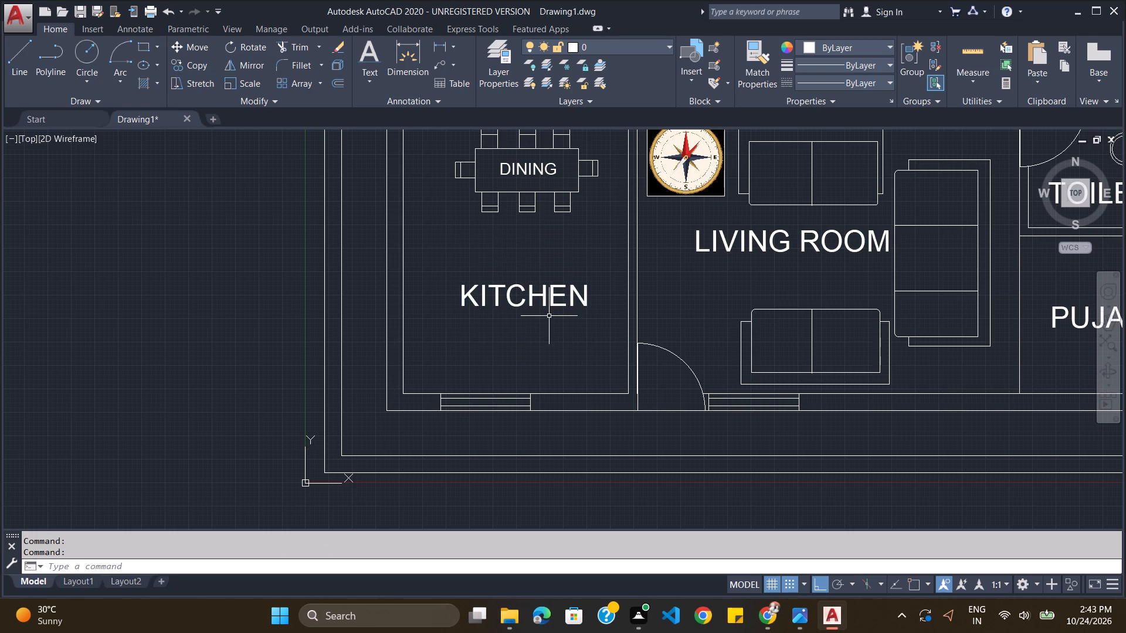
key(Escape)
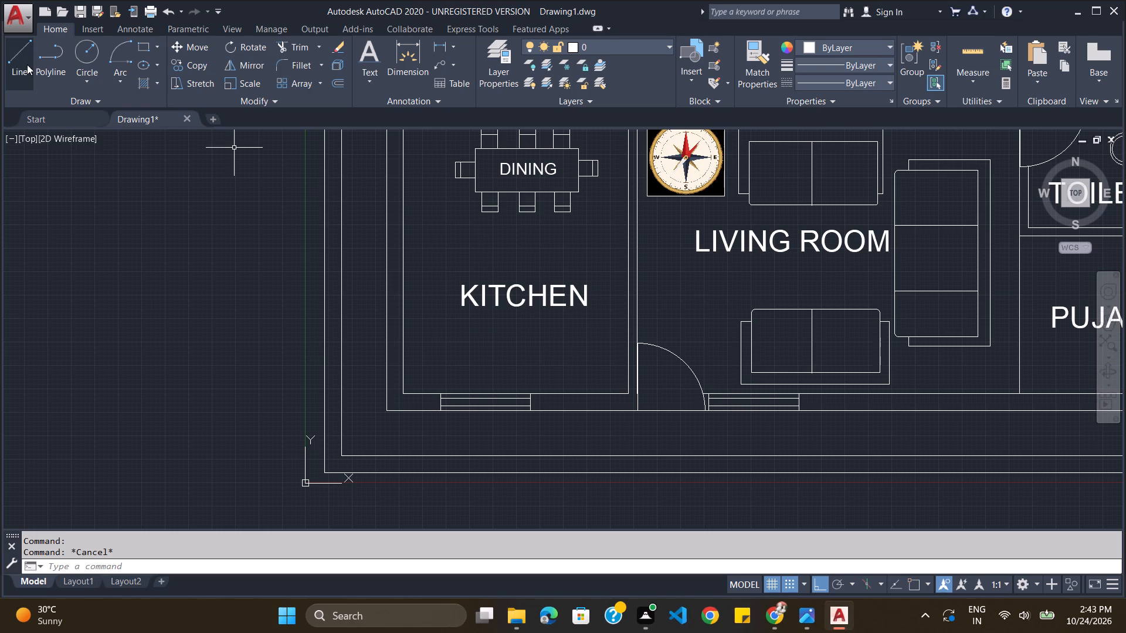
Draw a 10'-0" horizontal line between the kitchen's west and east walls, south of the KITCHEN label, as the counter edge.
click(25, 64)
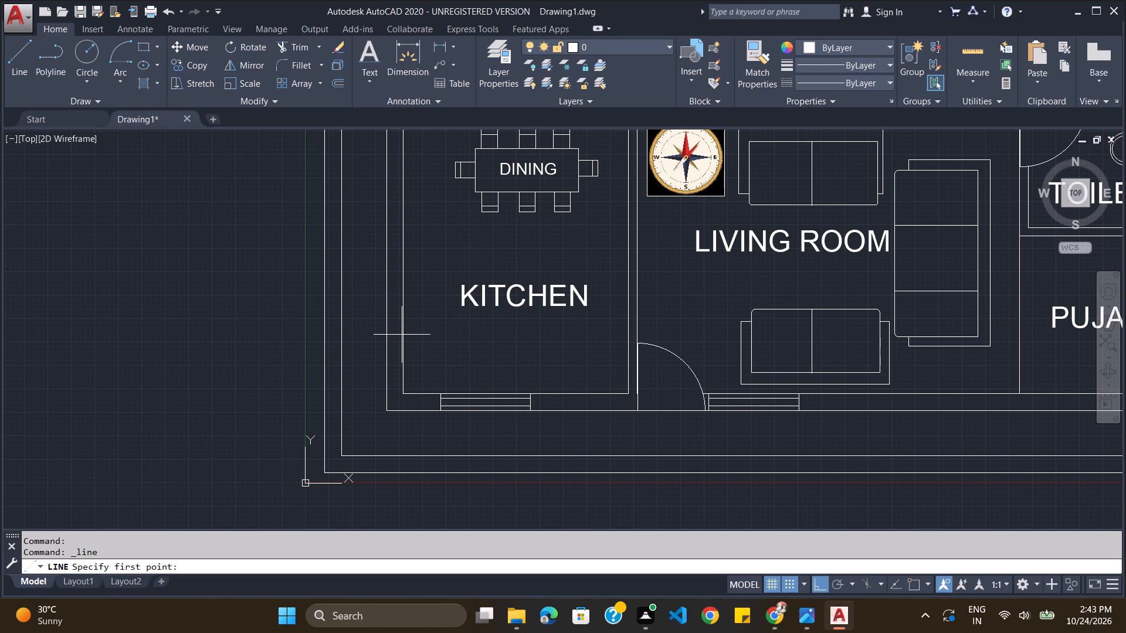
click(403, 336)
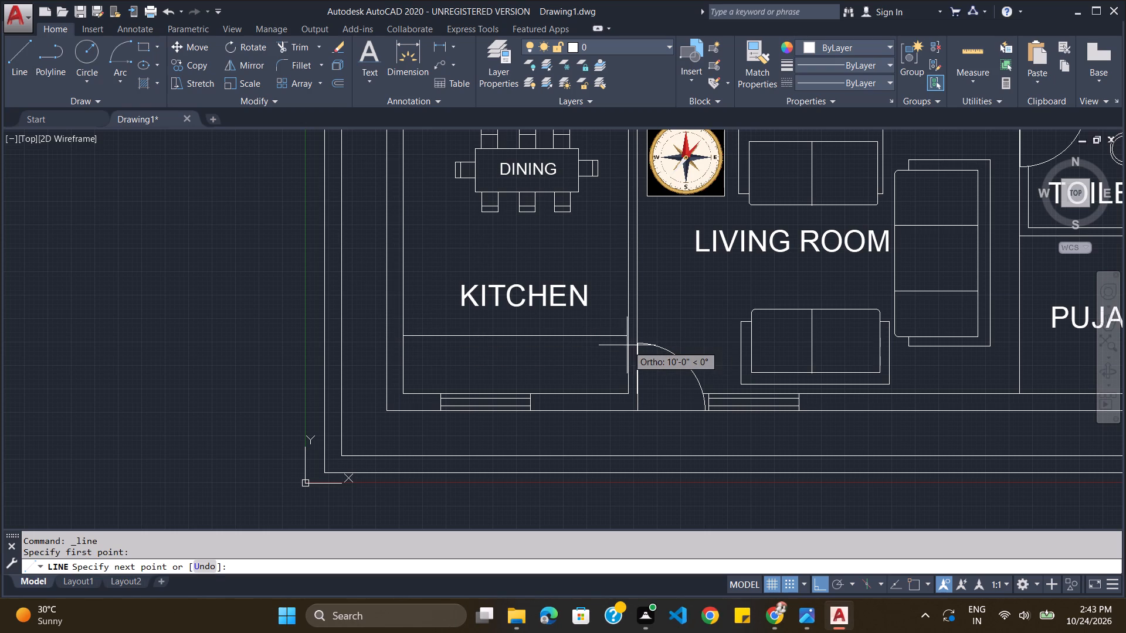
click(628, 345)
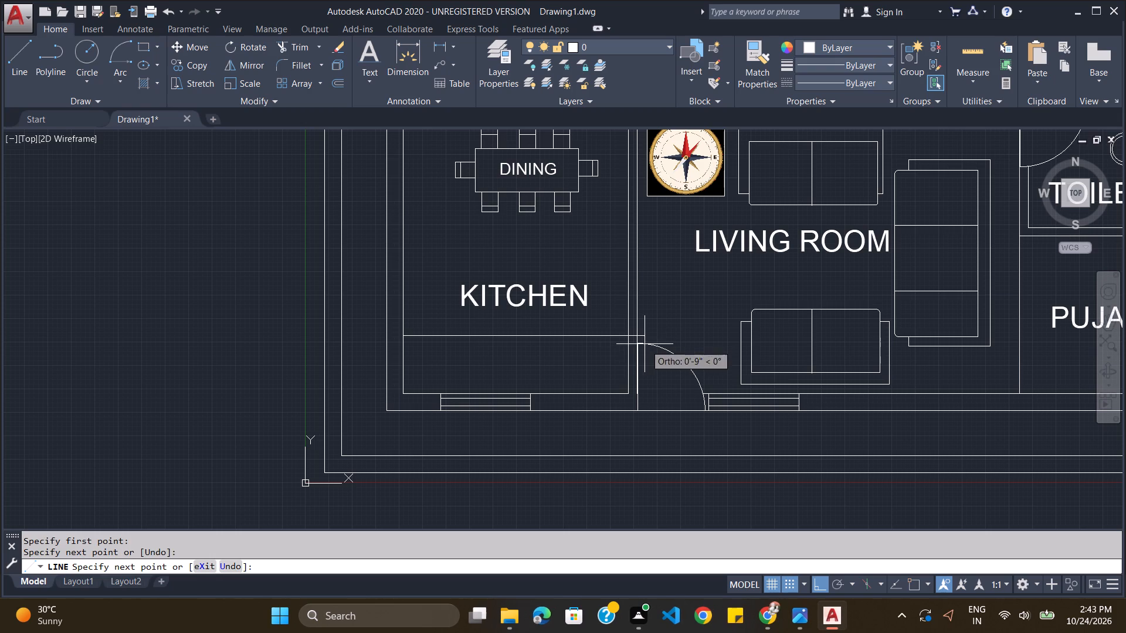
key(Escape)
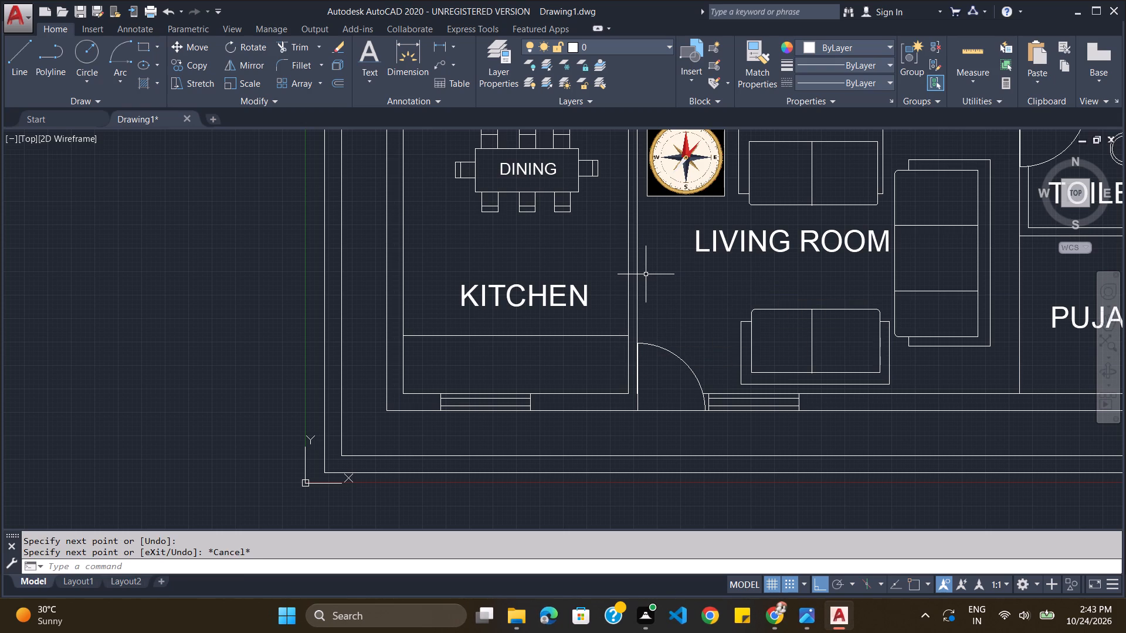
Following the reference image, draw a rectangle near the east end of the kitchen counter as the sink's outer outline.
key(alt+Tab)
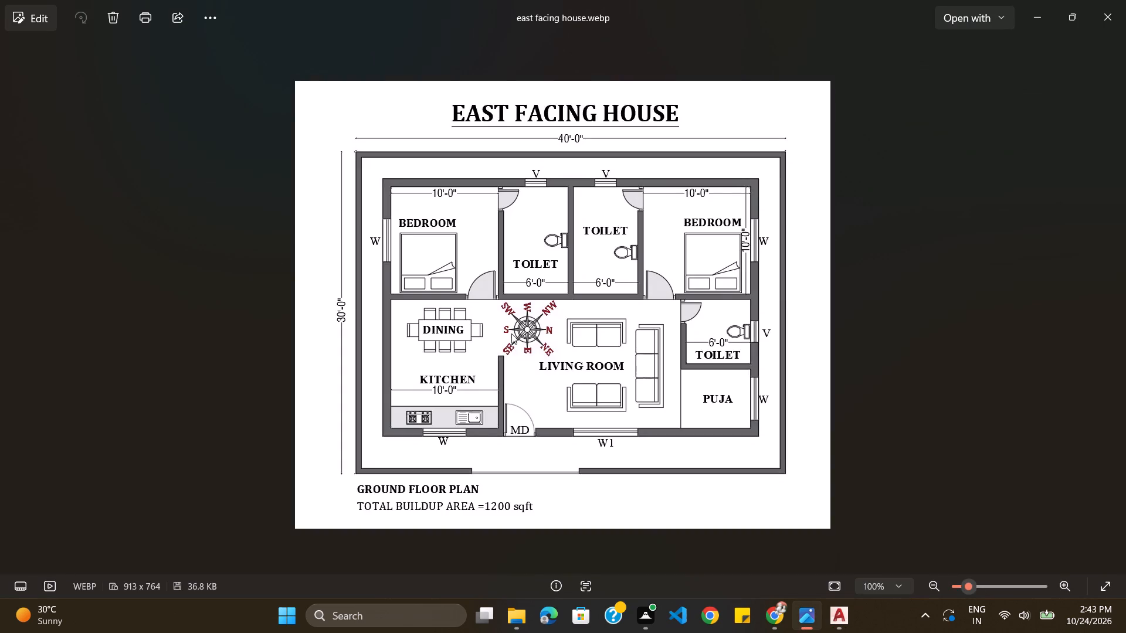
key(alt+Tab)
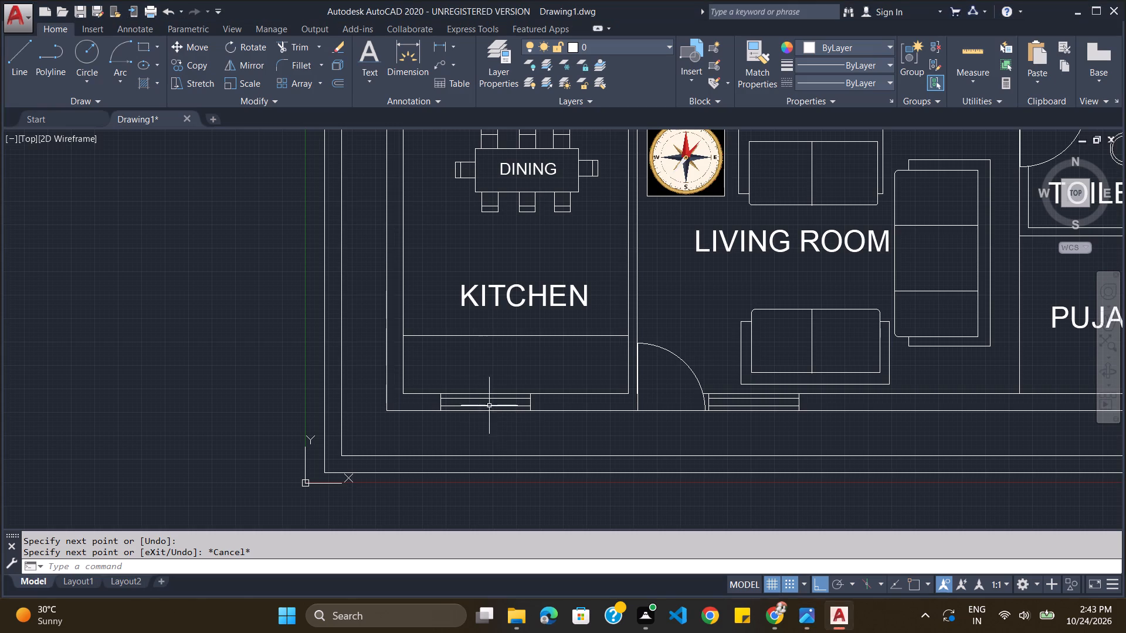
click(142, 43)
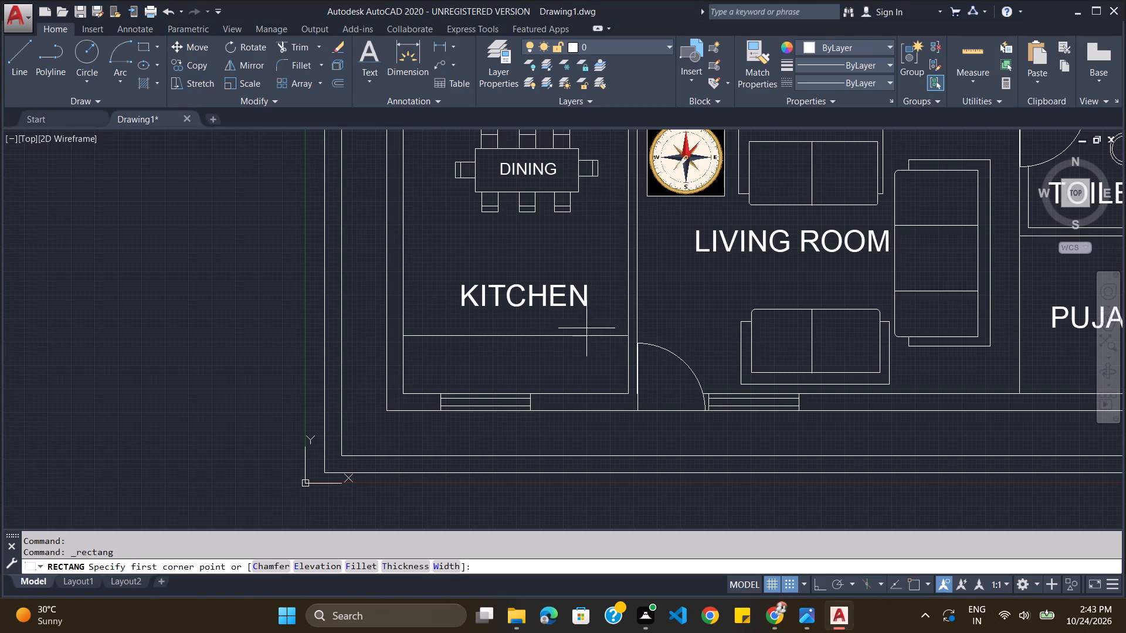
click(542, 344)
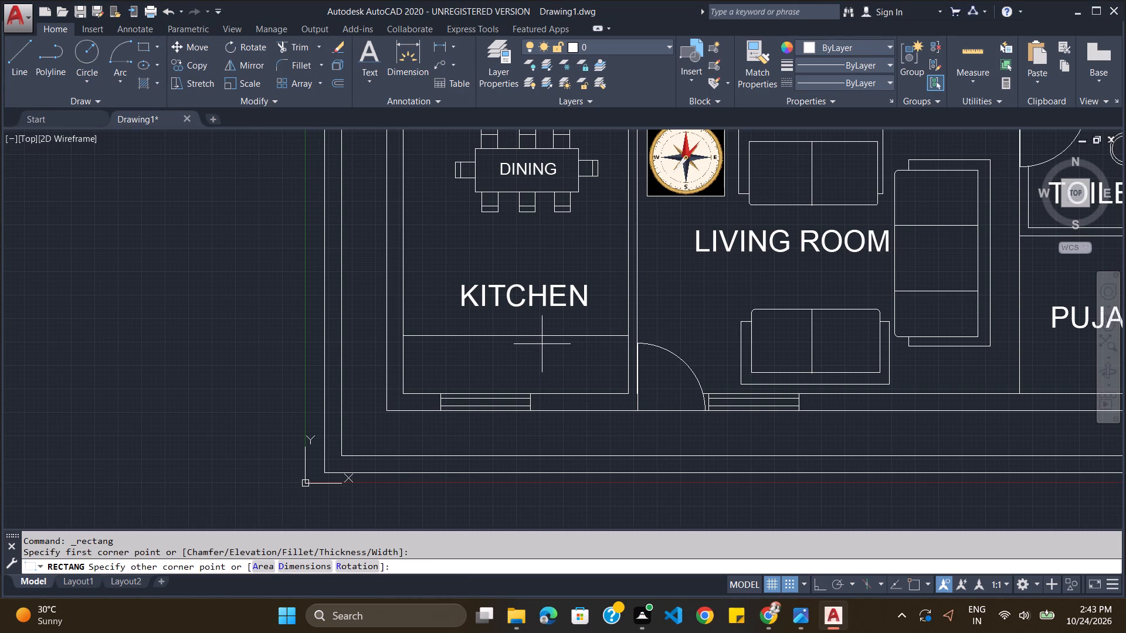
click(617, 381)
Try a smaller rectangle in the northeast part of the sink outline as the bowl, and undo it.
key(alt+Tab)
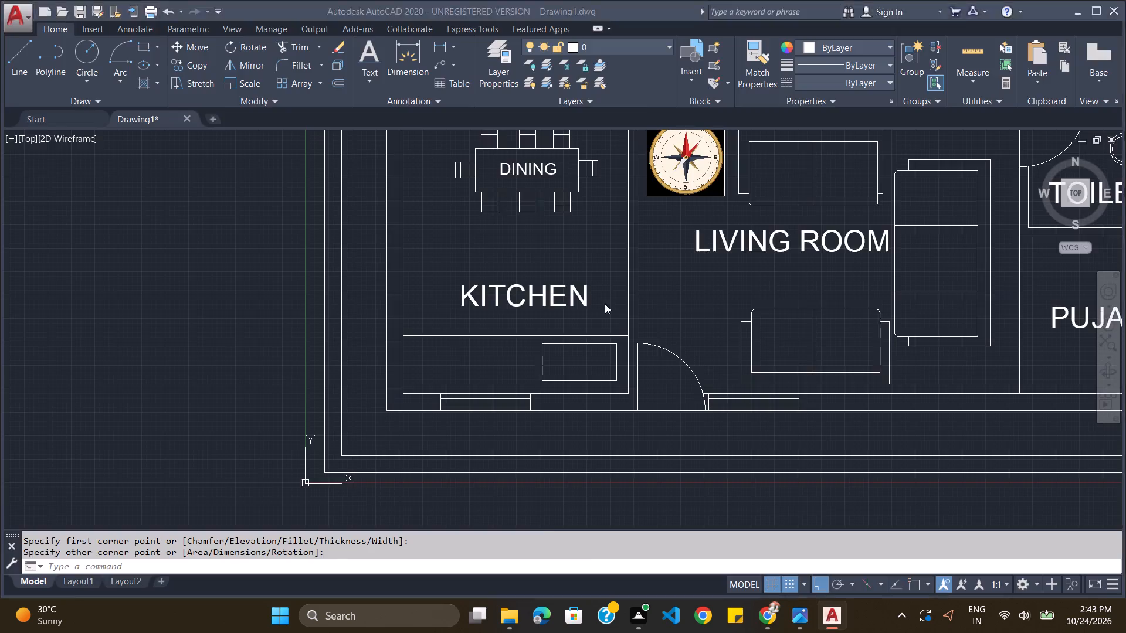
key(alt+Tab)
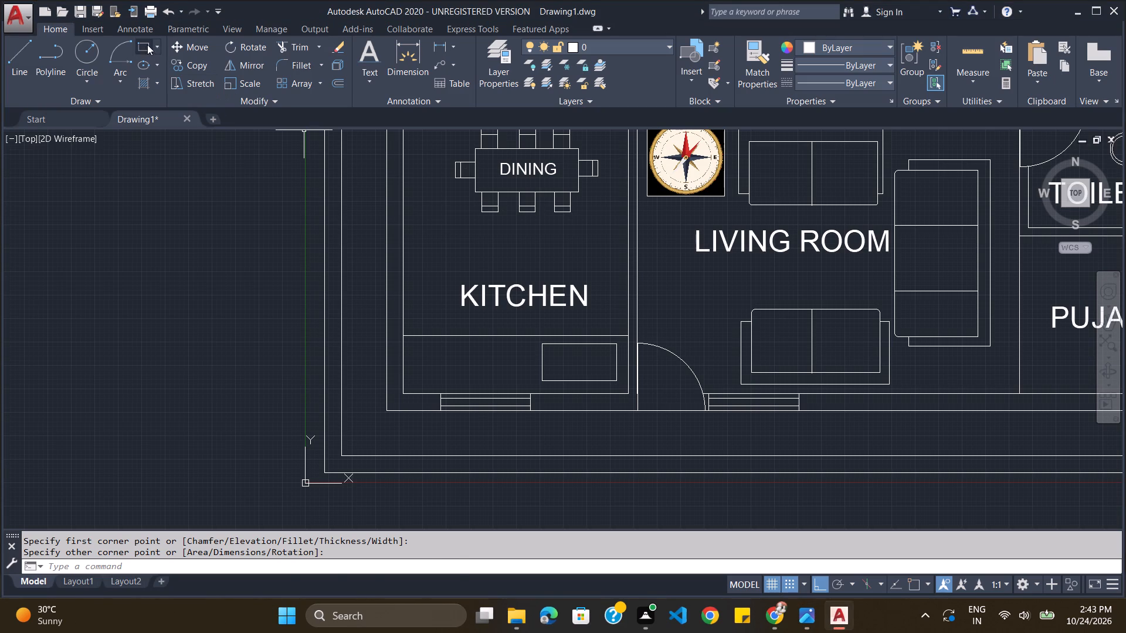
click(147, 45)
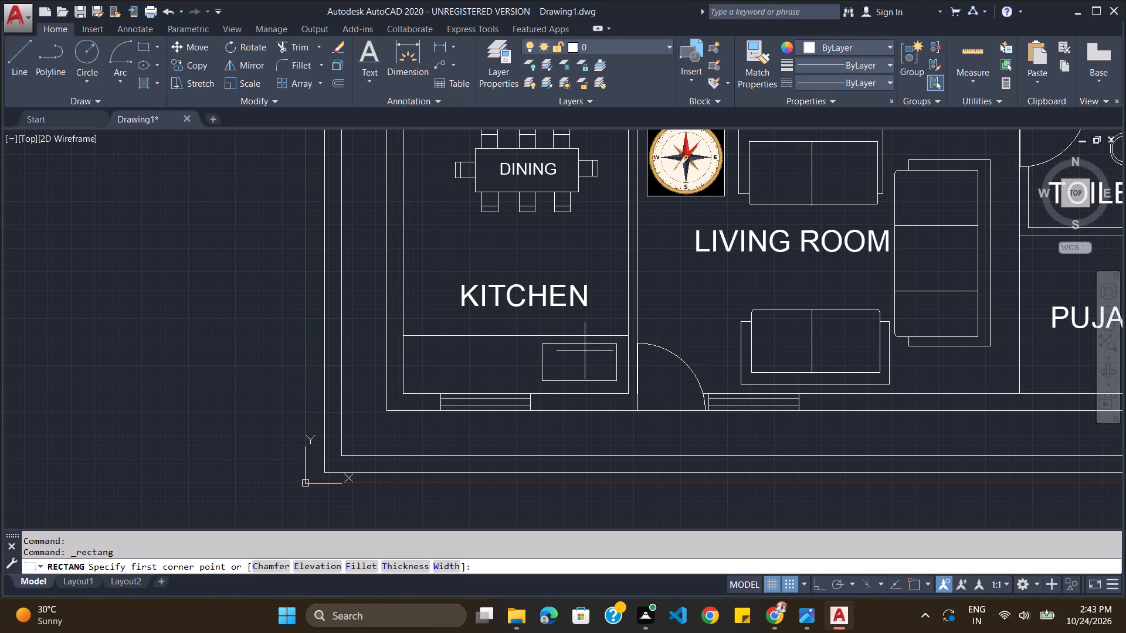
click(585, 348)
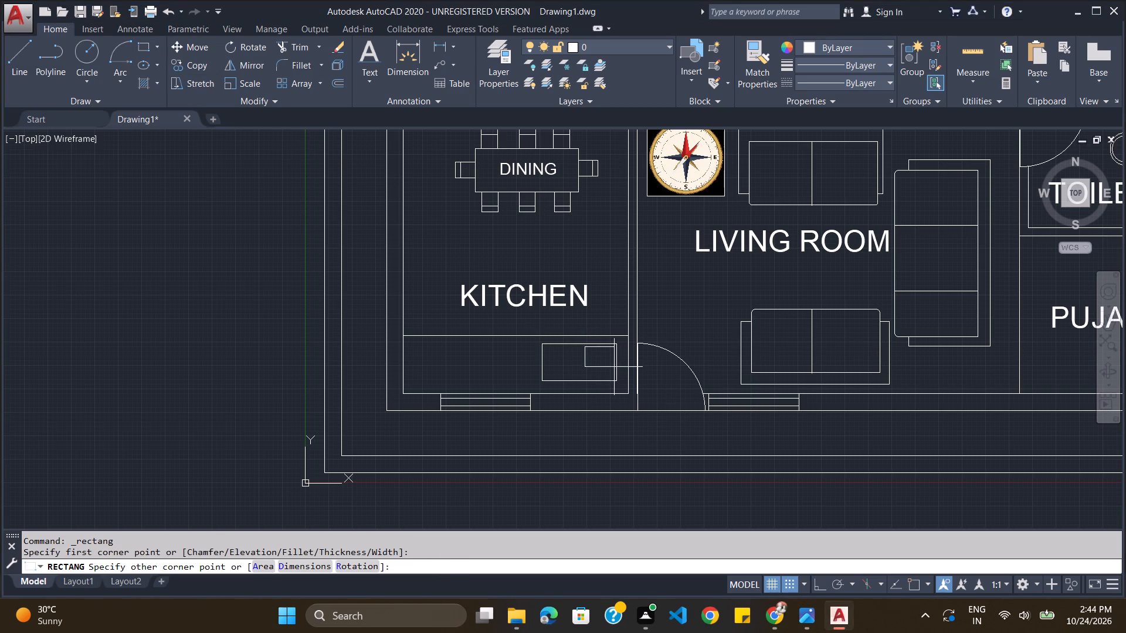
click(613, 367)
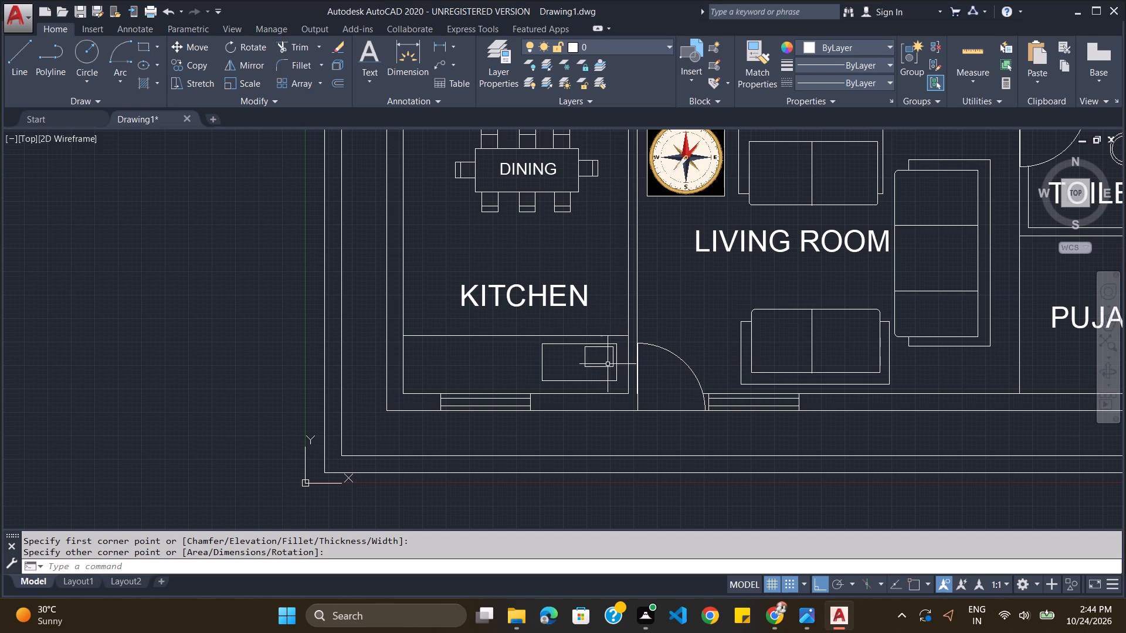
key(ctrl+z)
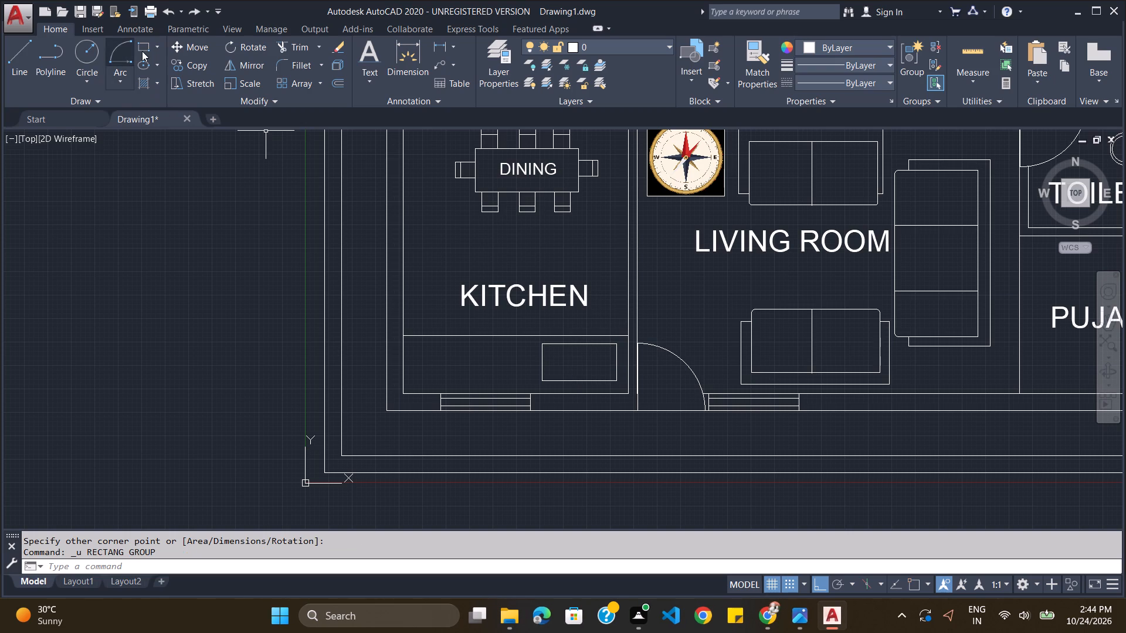
Draw the sink bowl as a smaller rectangle inside the outline's east half with a small drain circle near its east edge, checking the reference image.
click(142, 51)
click(569, 353)
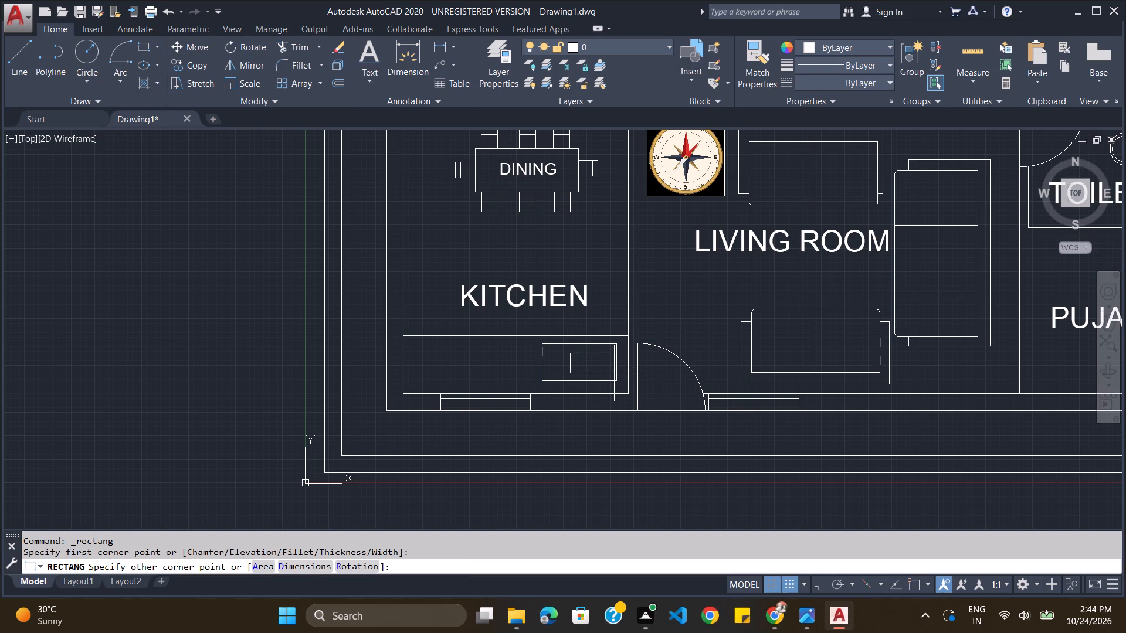
click(611, 373)
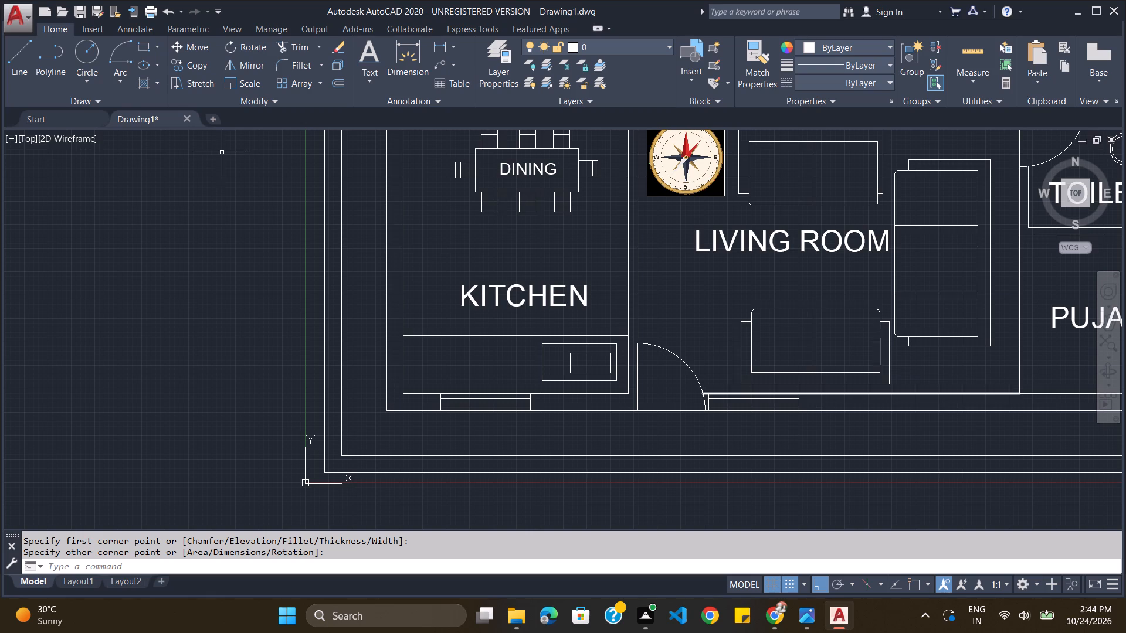
click(87, 52)
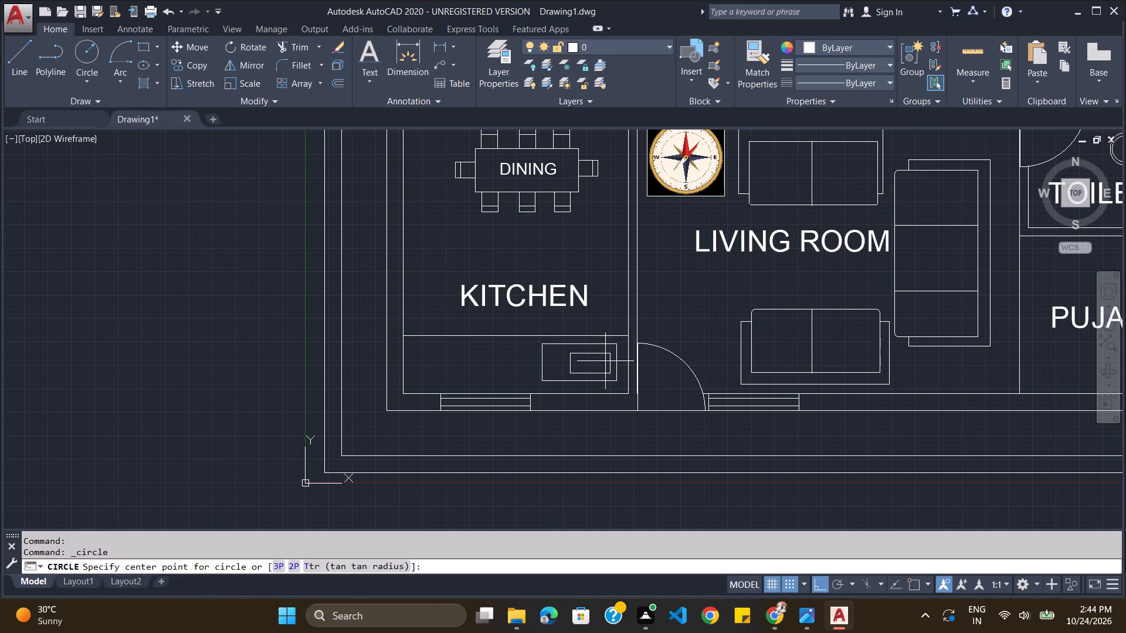
click(605, 362)
click(605, 359)
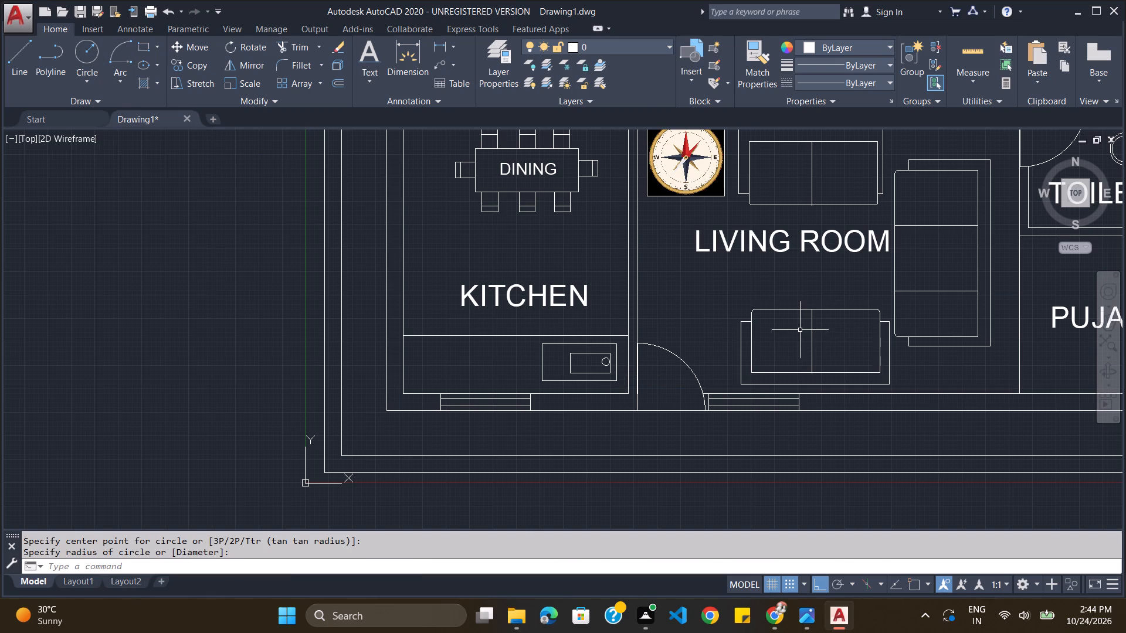
key(alt+Tab)
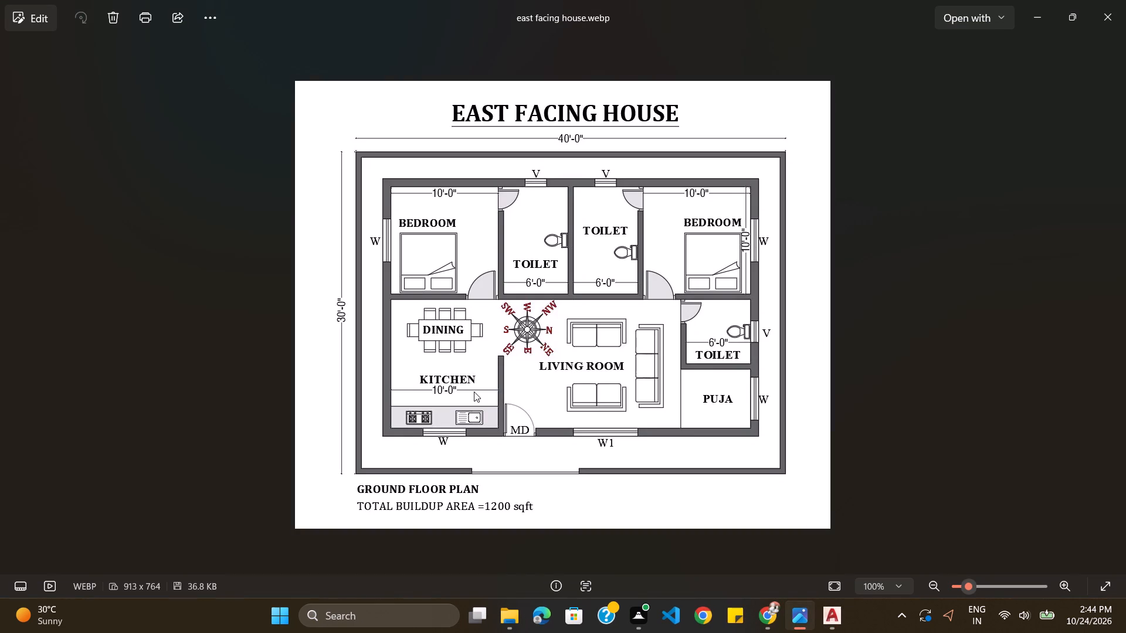
key(alt+Tab)
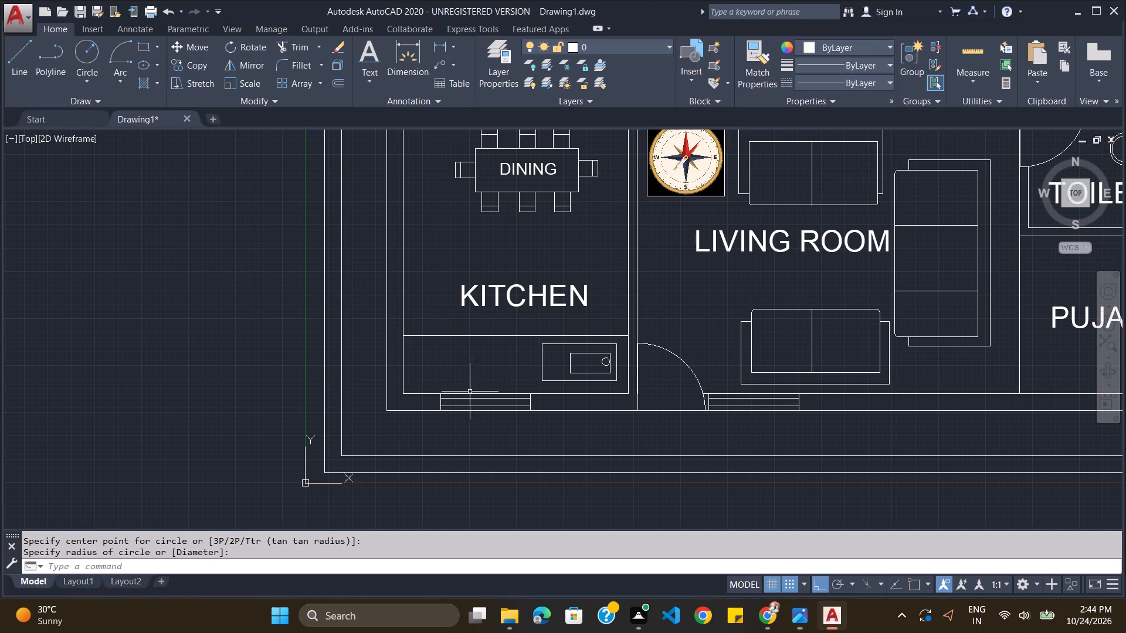
Draw three short parallel horizontal lines, each about 9" long, in the west half of the sink outline as the drainboard grooves.
click(19, 58)
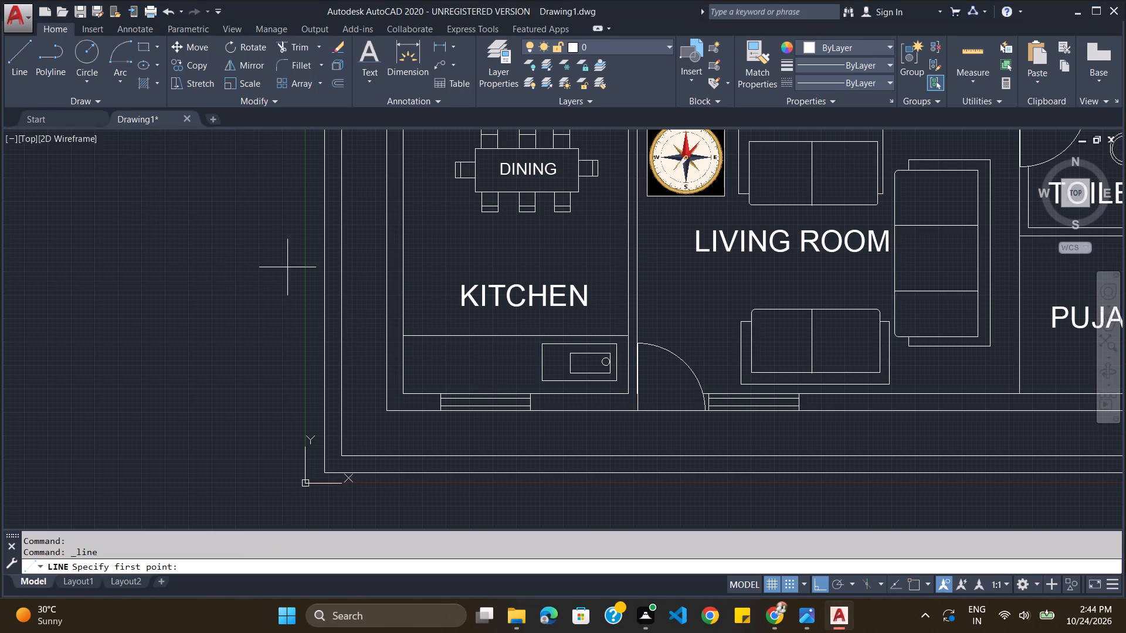
click(546, 357)
click(565, 358)
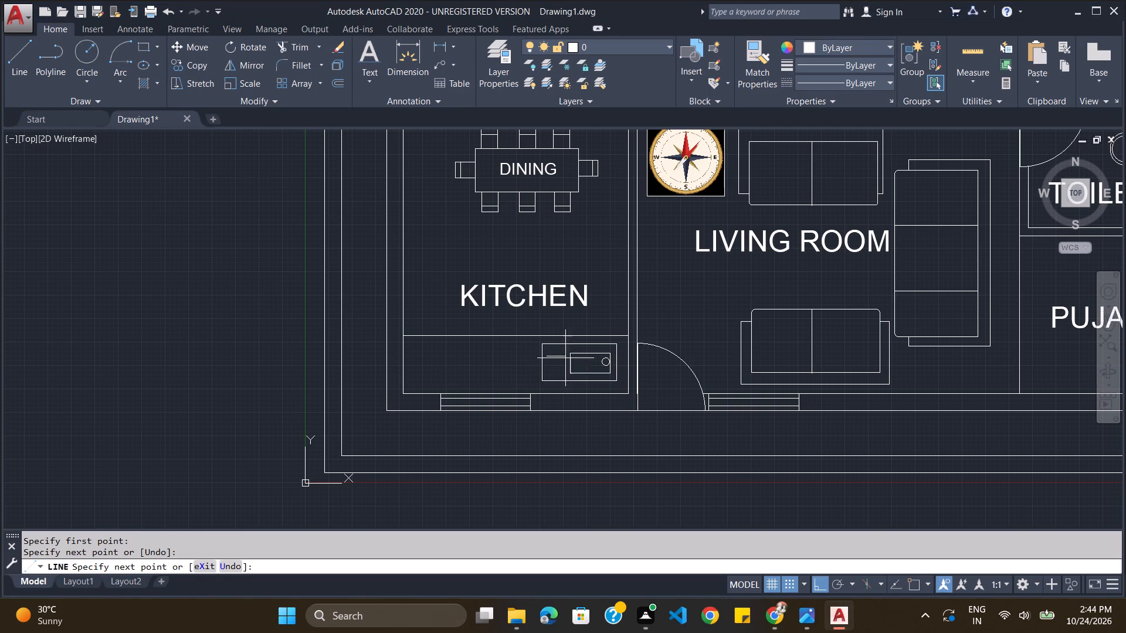
key(Escape)
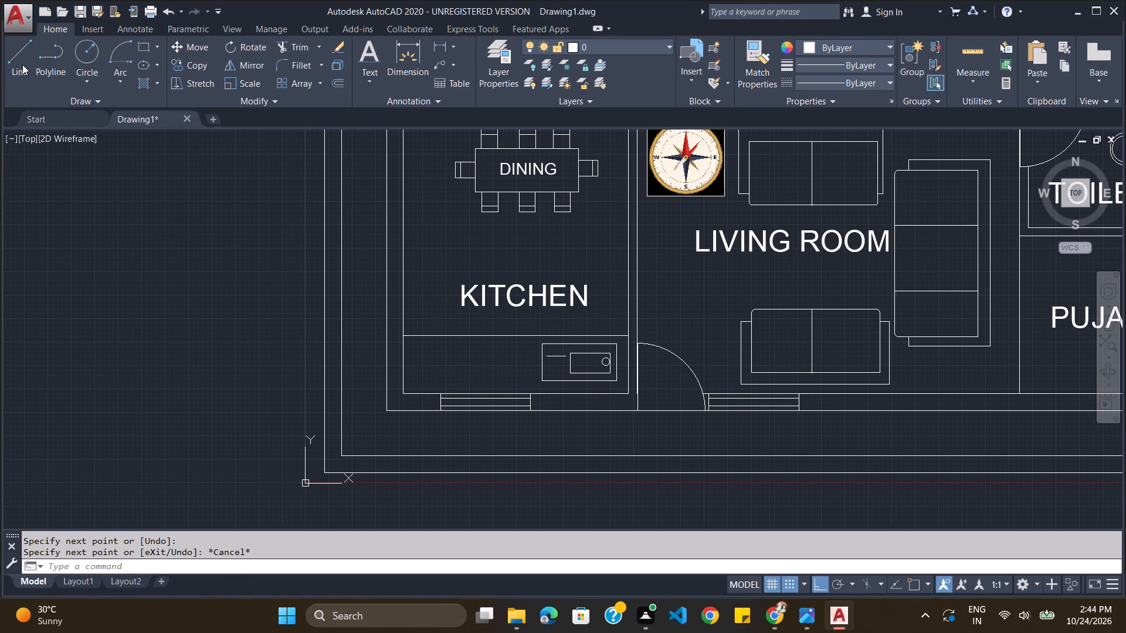
click(18, 63)
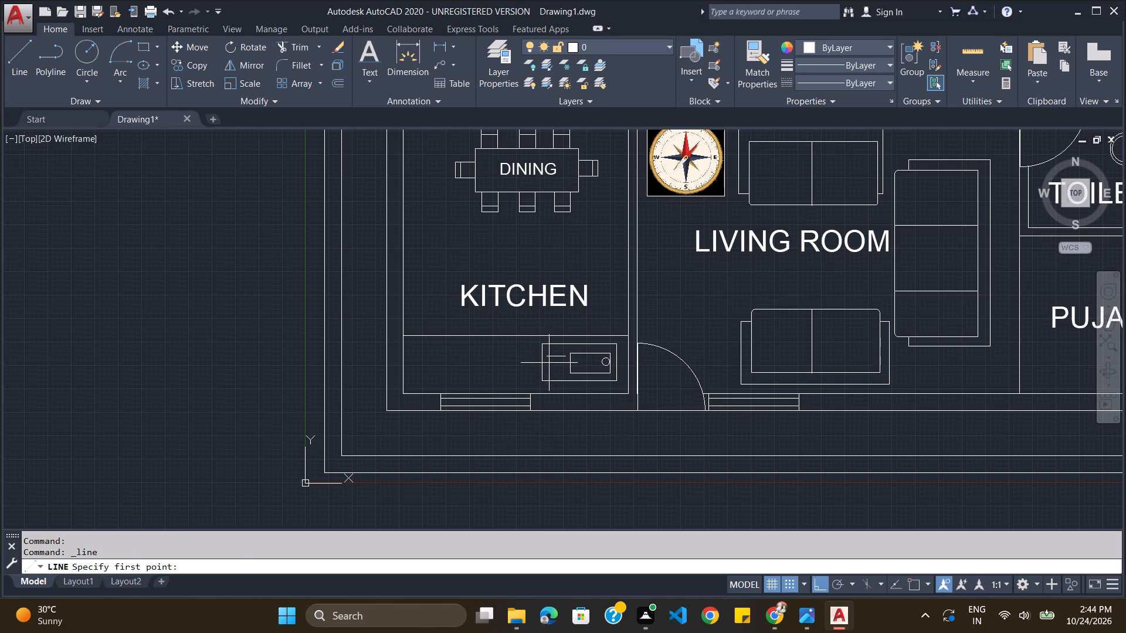
click(547, 366)
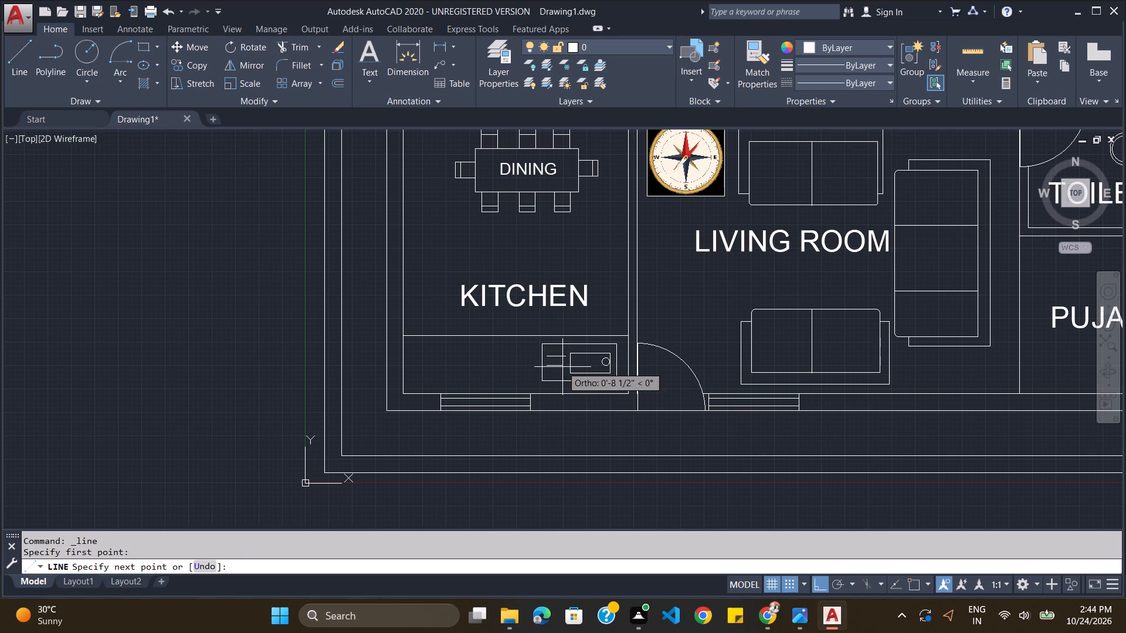
click(565, 367)
key(Escape)
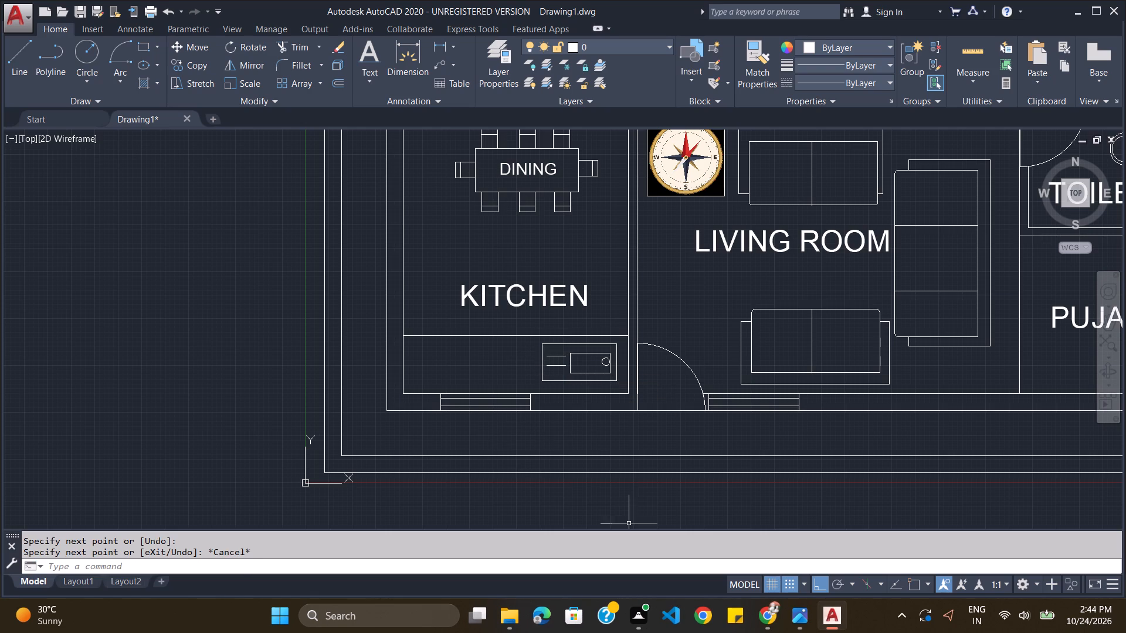
click(22, 72)
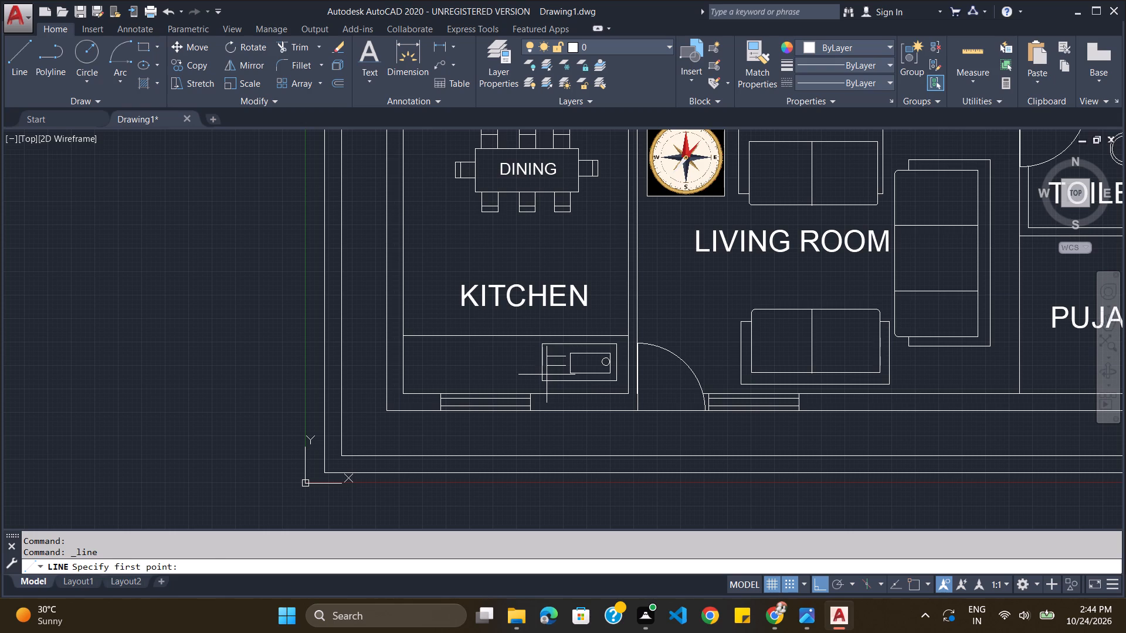
click(546, 374)
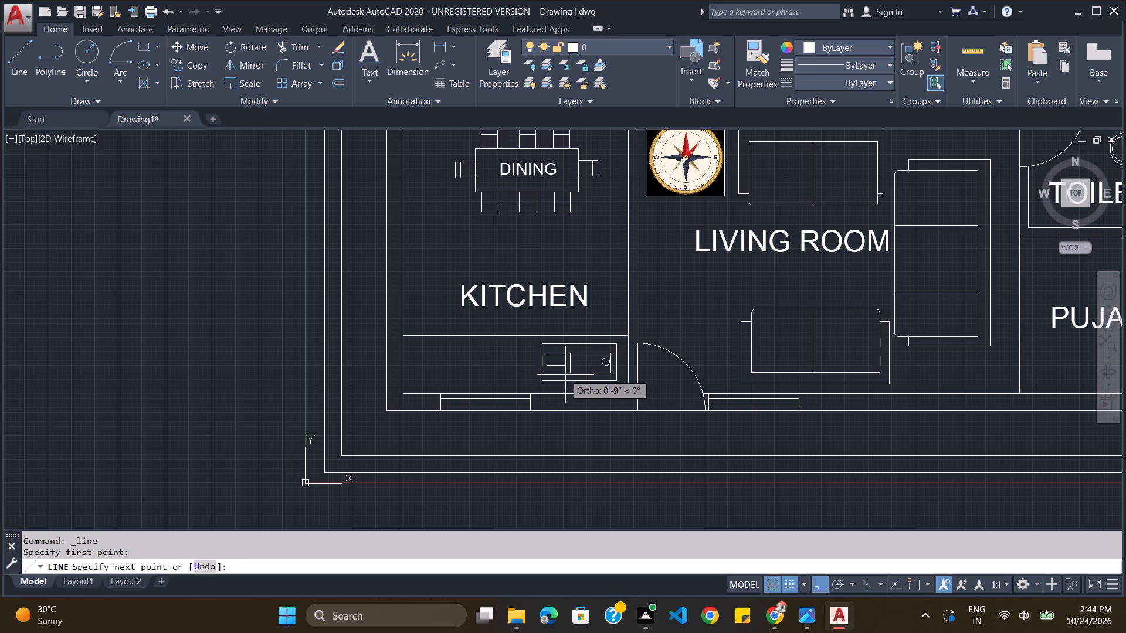
click(565, 374)
key(Escape)
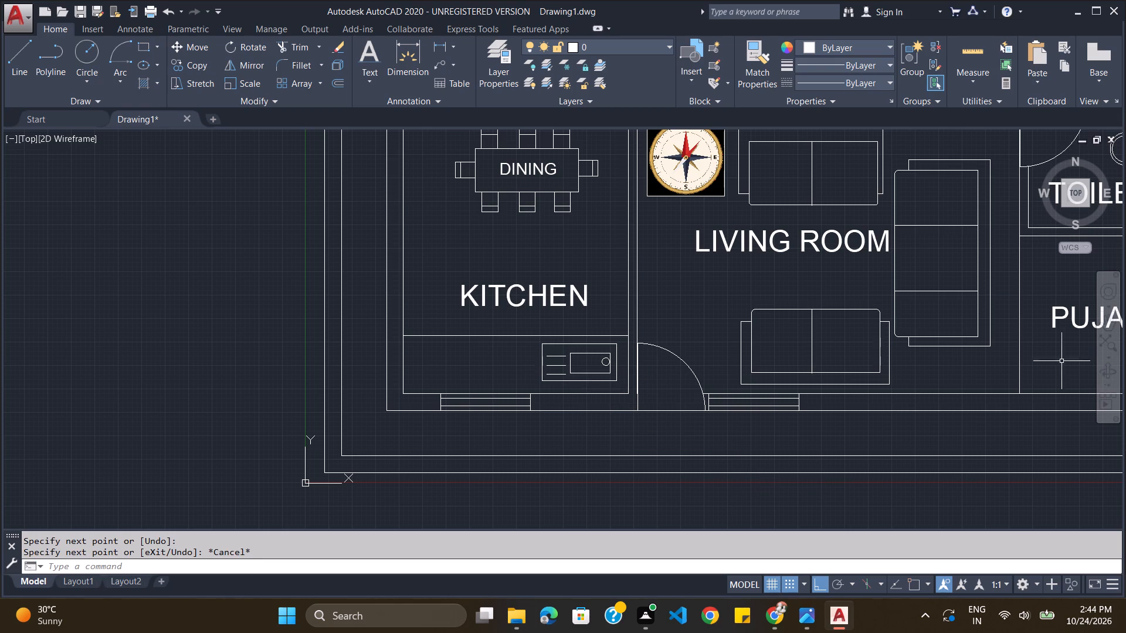
Following the reference image, draw a rectangle near the west end of the kitchen counter as the stove's outer outline.
key(alt+Tab)
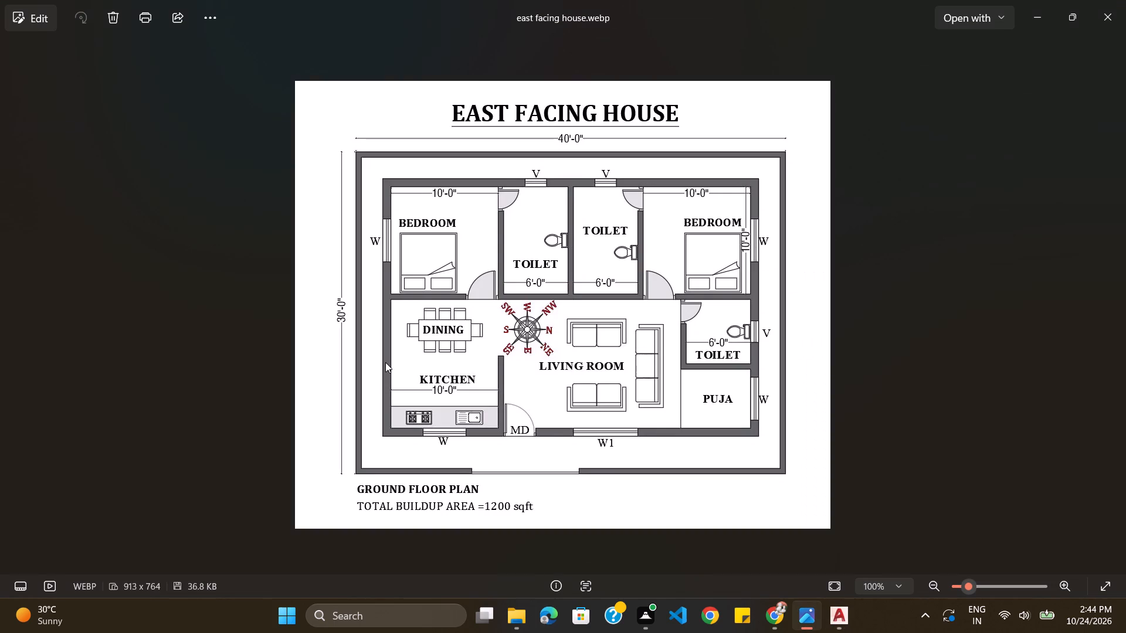
key(alt+Tab)
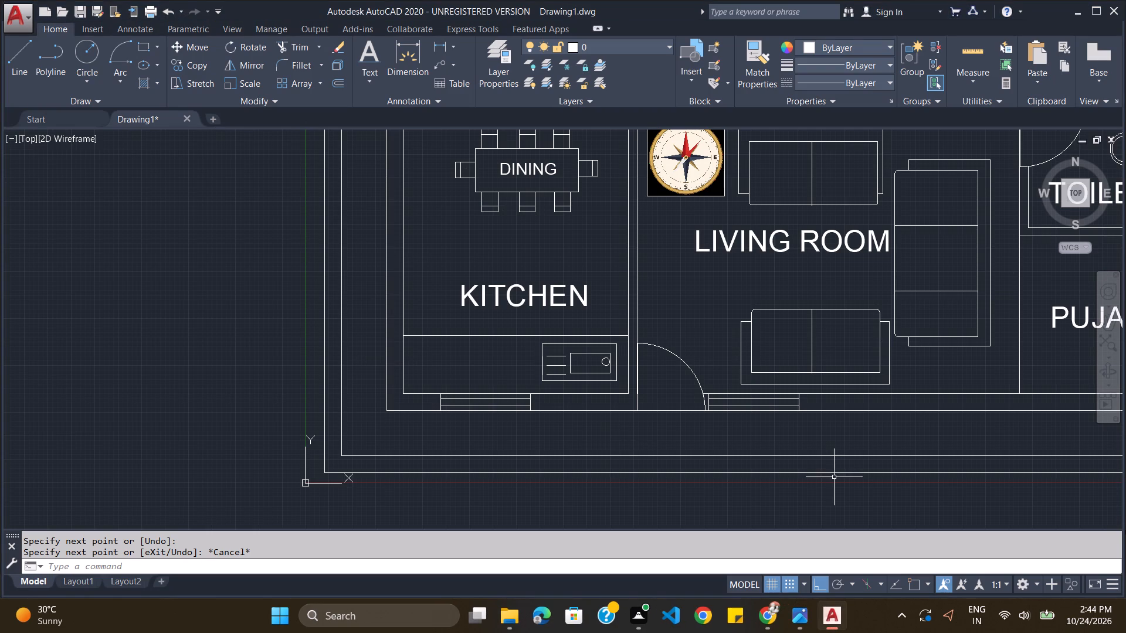
click(147, 51)
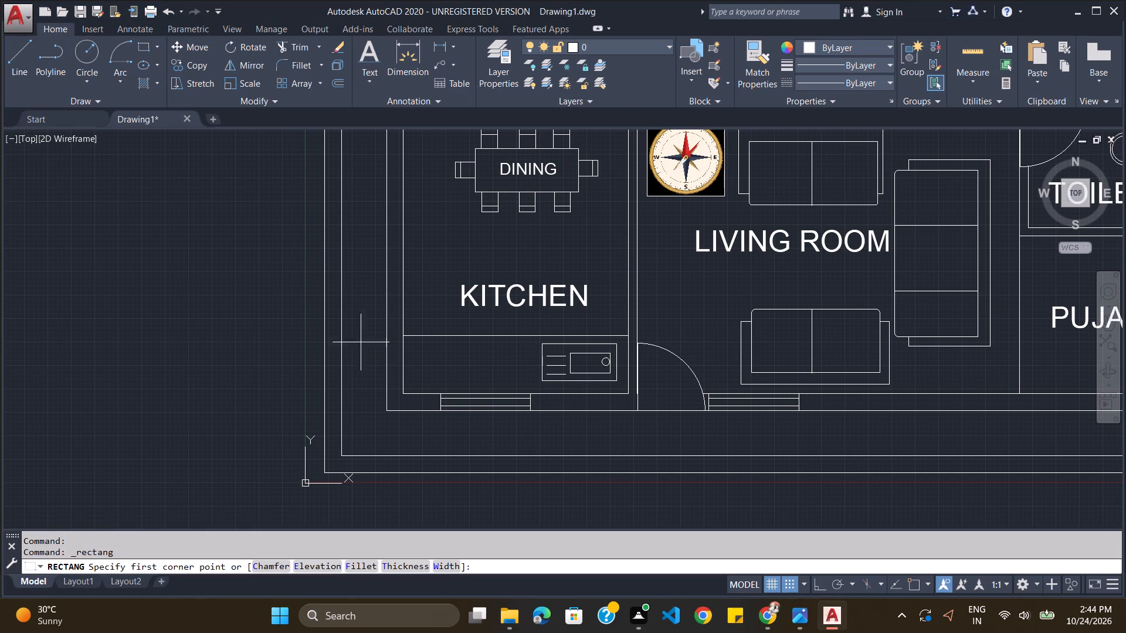
click(411, 343)
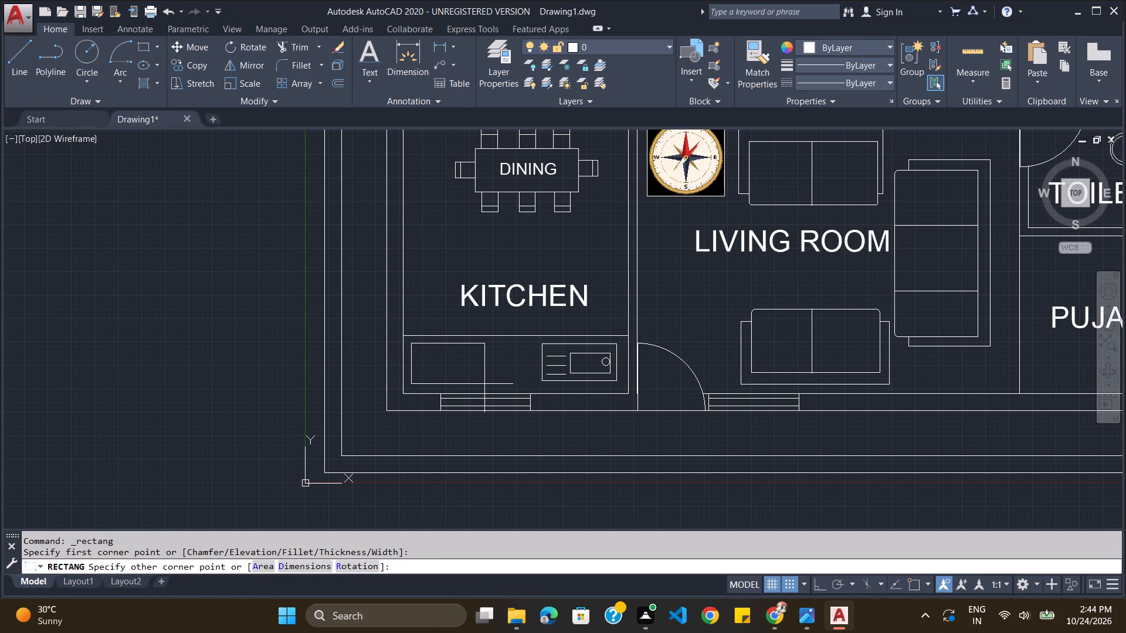
click(495, 383)
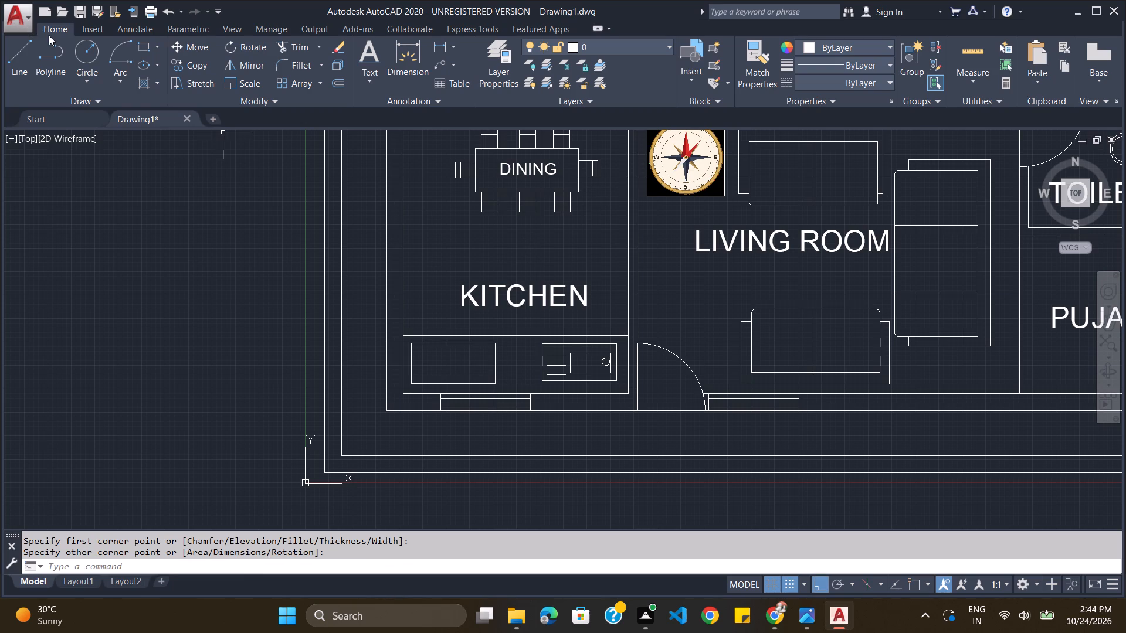
Check the stove in the reference image and draw a small, nearly square rectangle in the empty space west of the house as the burner frame.
click(98, 57)
key(alt+Tab)
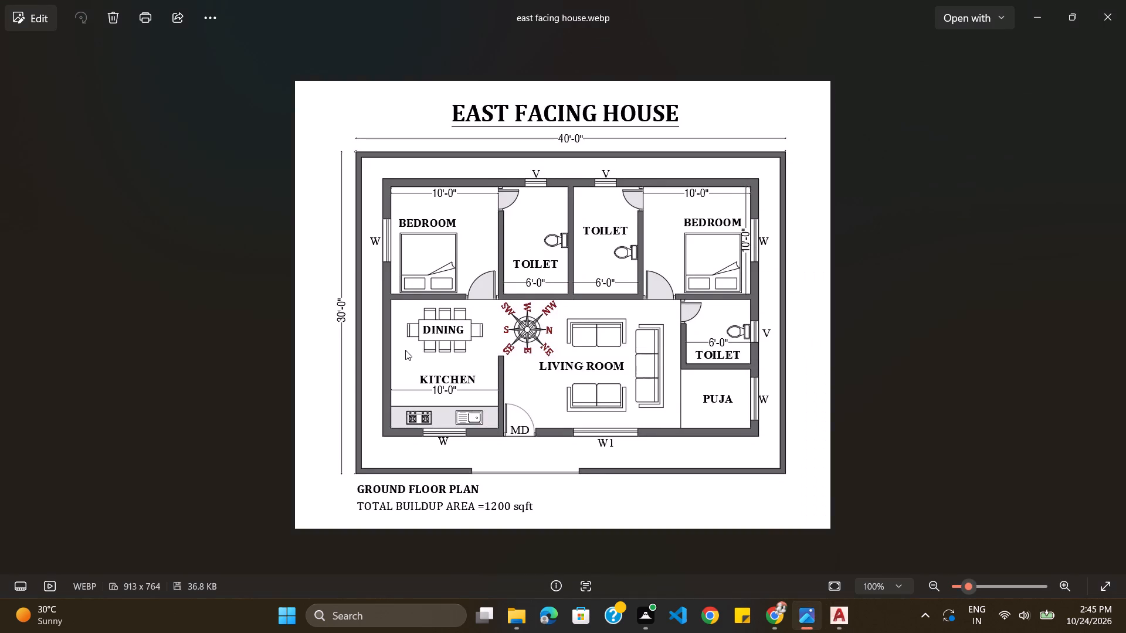
key(alt+Tab)
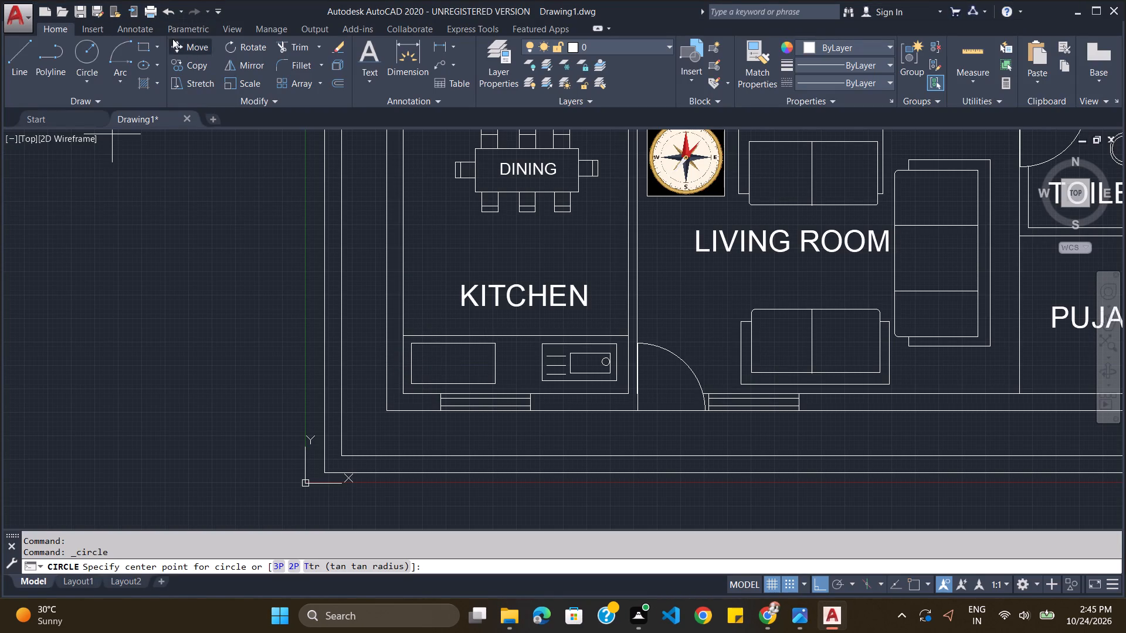
click(140, 43)
click(211, 256)
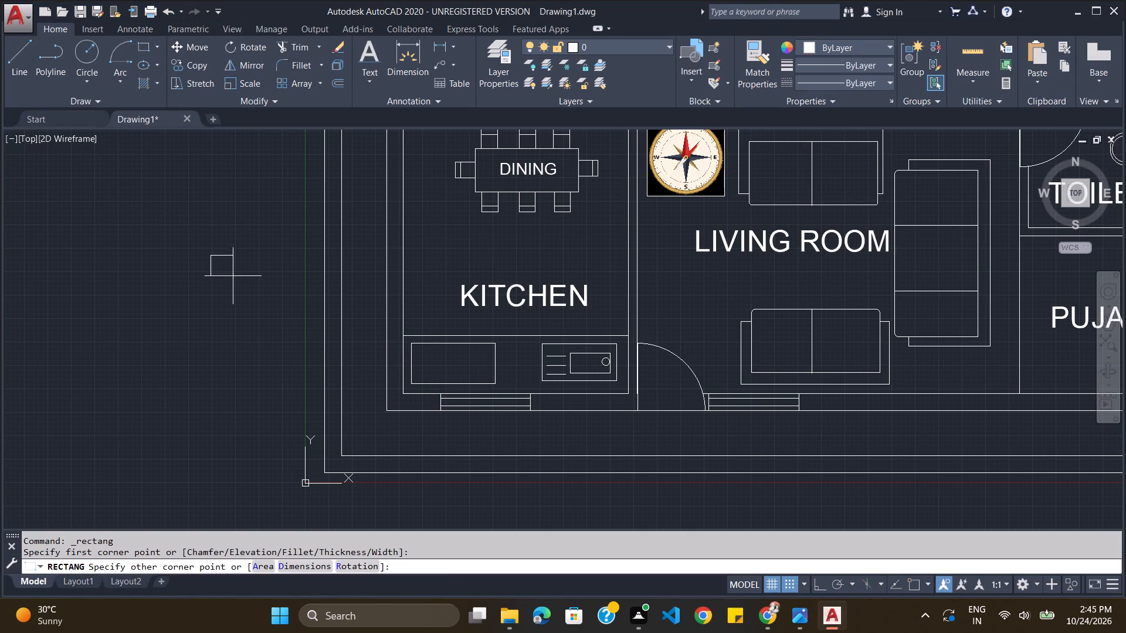
click(238, 278)
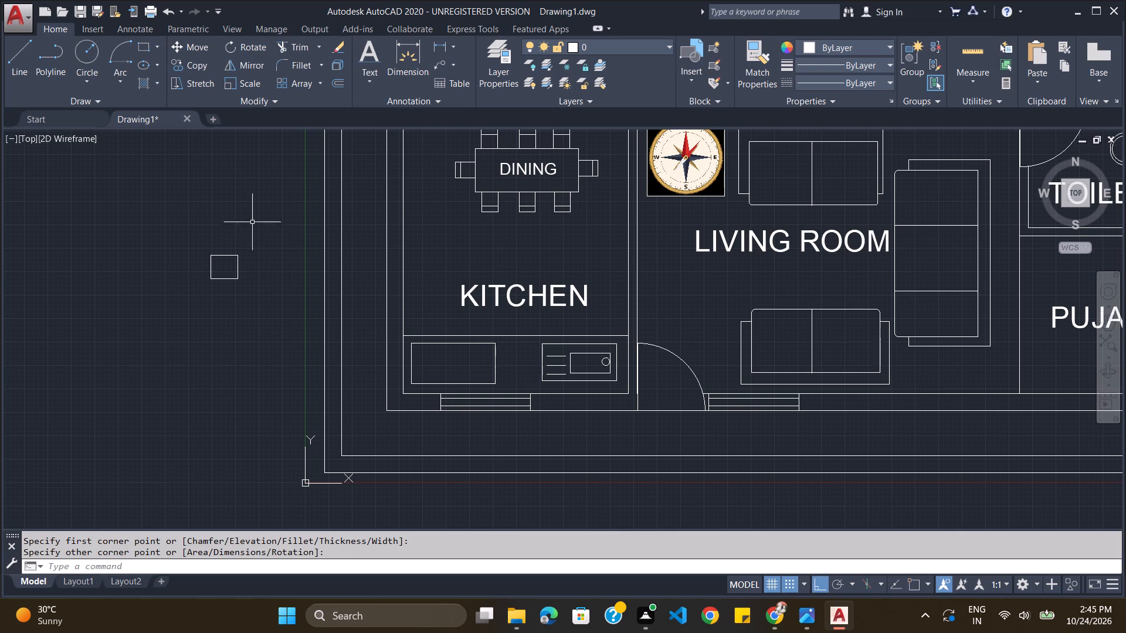
Draw a circle inside the burner frame, reaching its north edge, as the burner ring.
click(88, 51)
scroll(219, 270, up, 3)
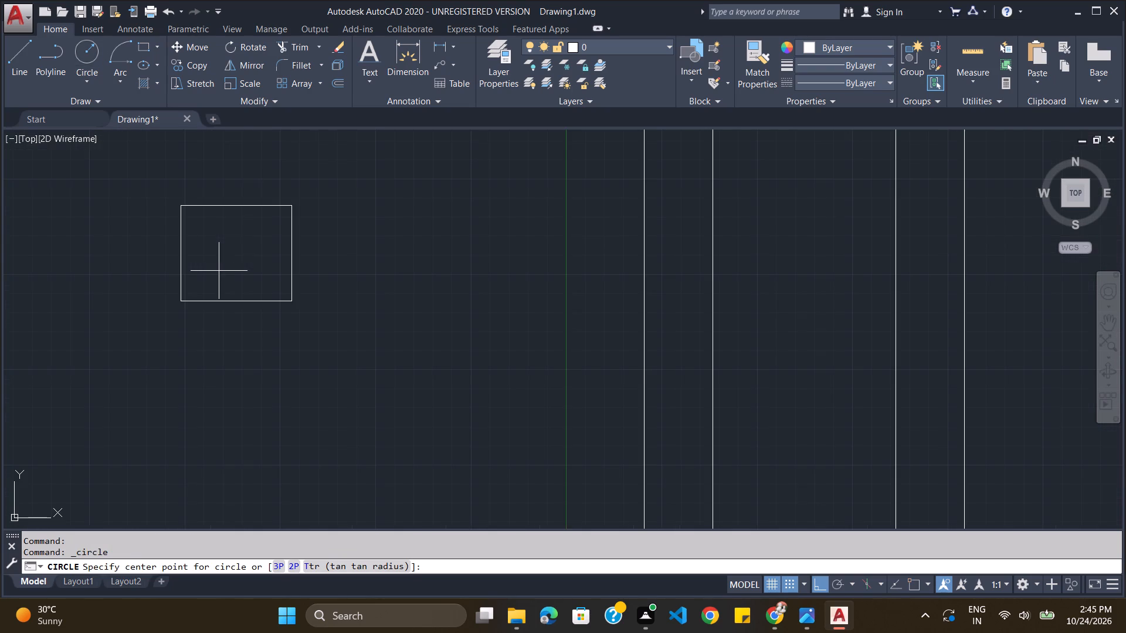
click(231, 251)
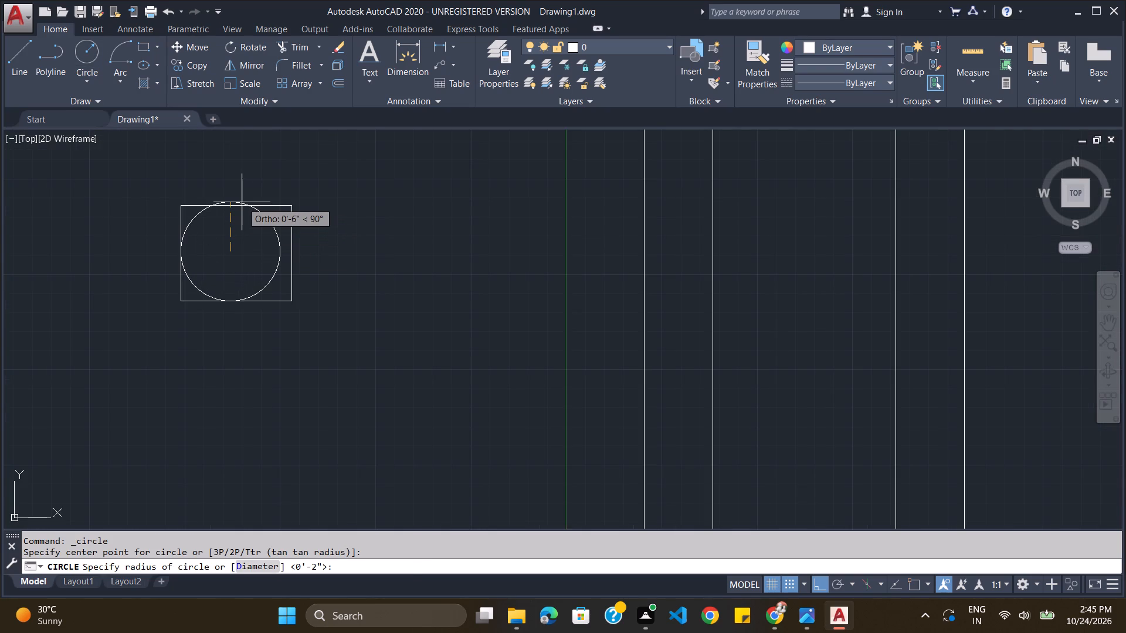
click(243, 206)
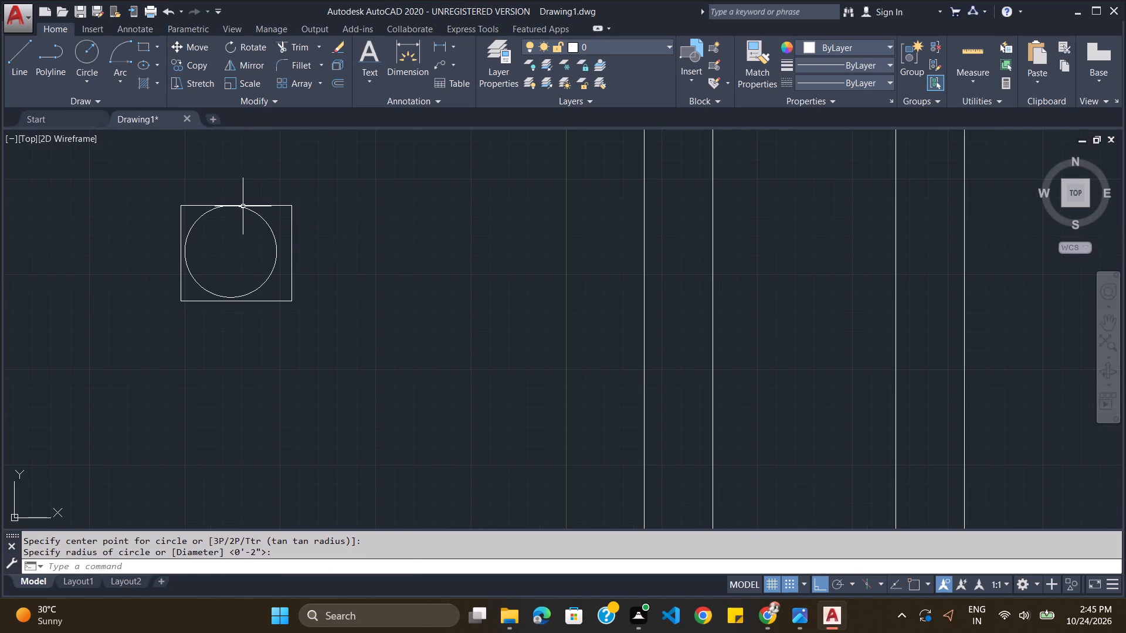
key(Escape)
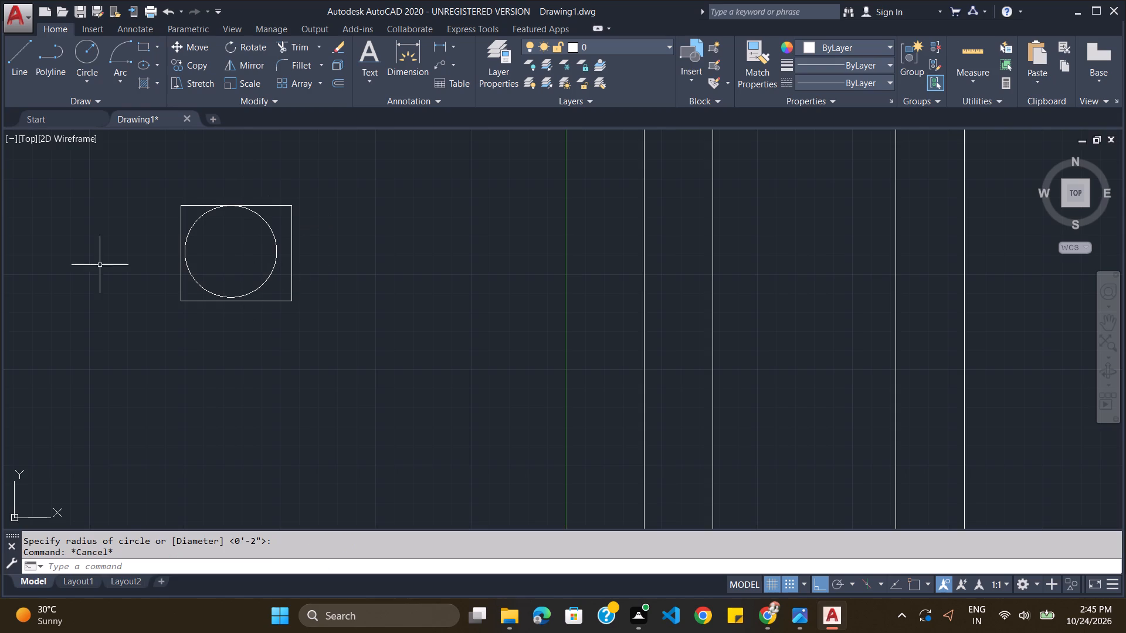
Move the burner circle about 1/2" east to centre it better in its frame.
click(191, 229)
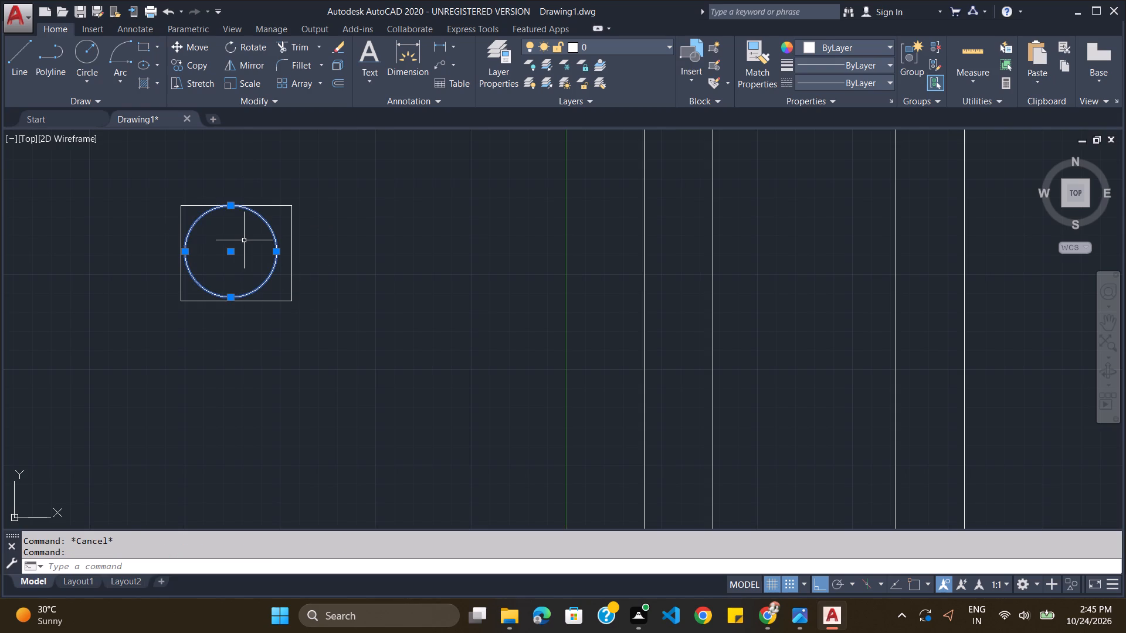
key(comma)
key(BackSpace)
key(m)
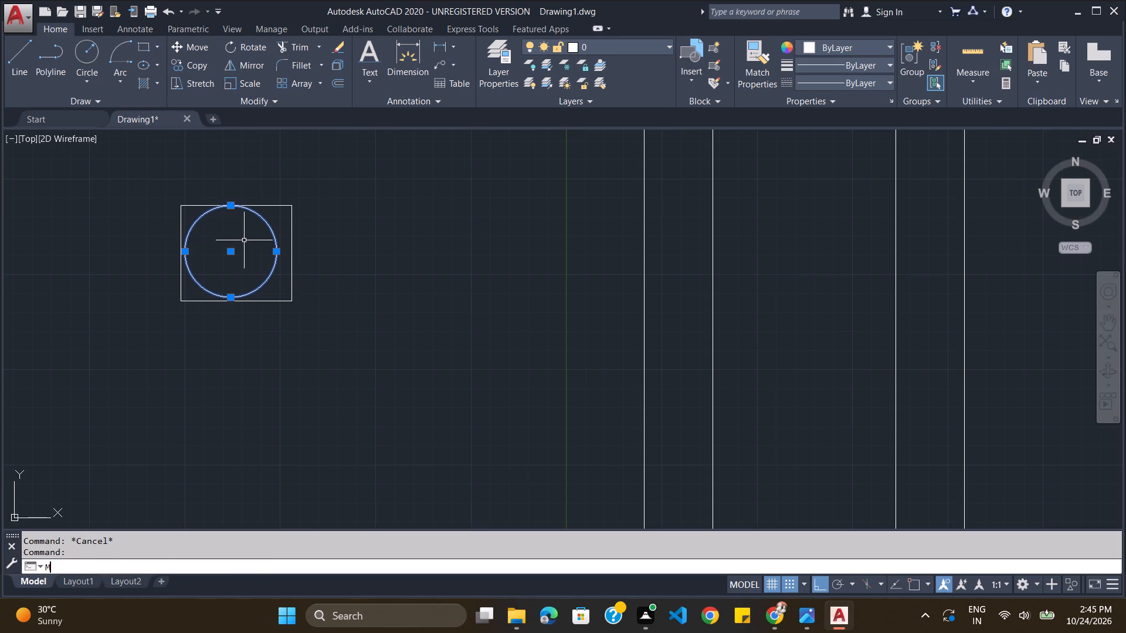
key(Return)
drag(236, 257, 241, 256)
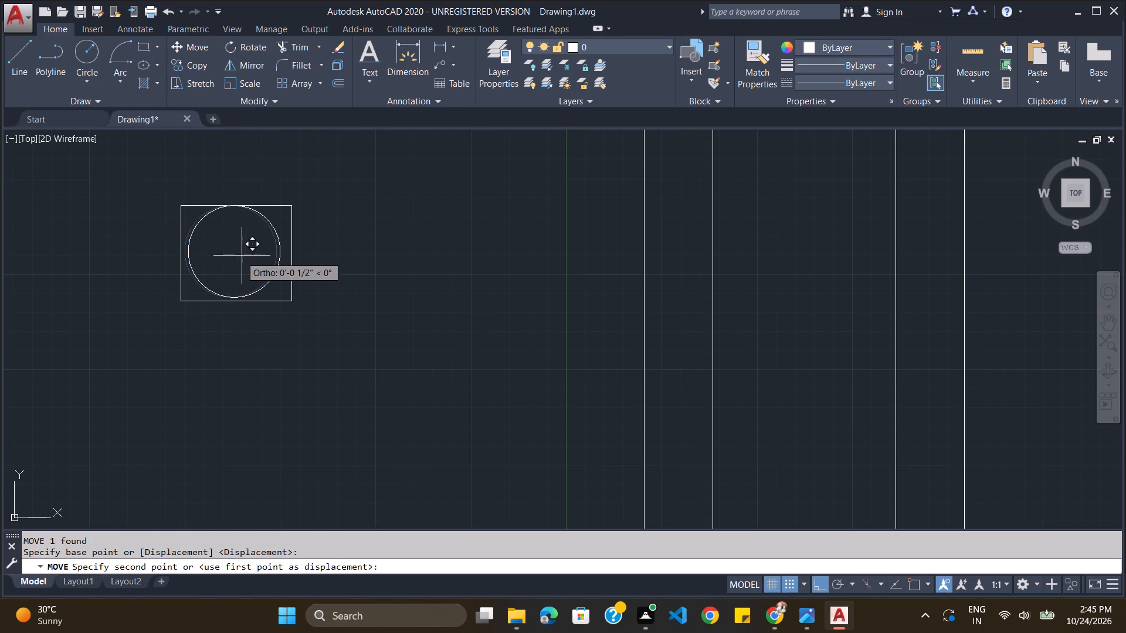
drag(241, 256, 242, 257)
click(242, 257)
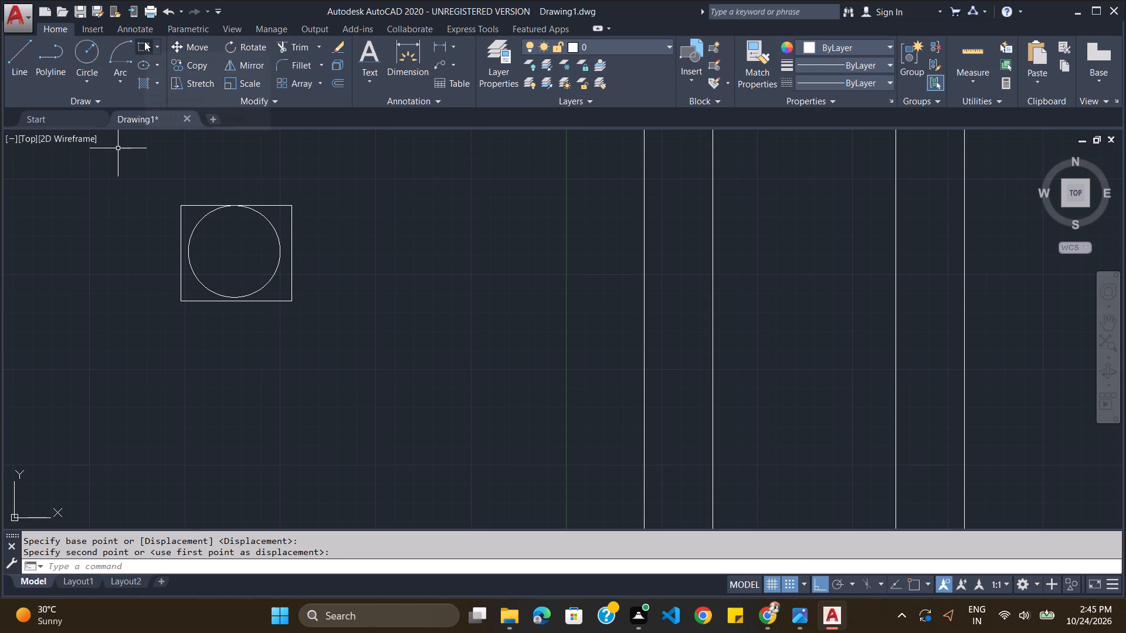
Draw a vertical and a horizontal line crossing at the middle of the burner circle as its grate.
click(22, 57)
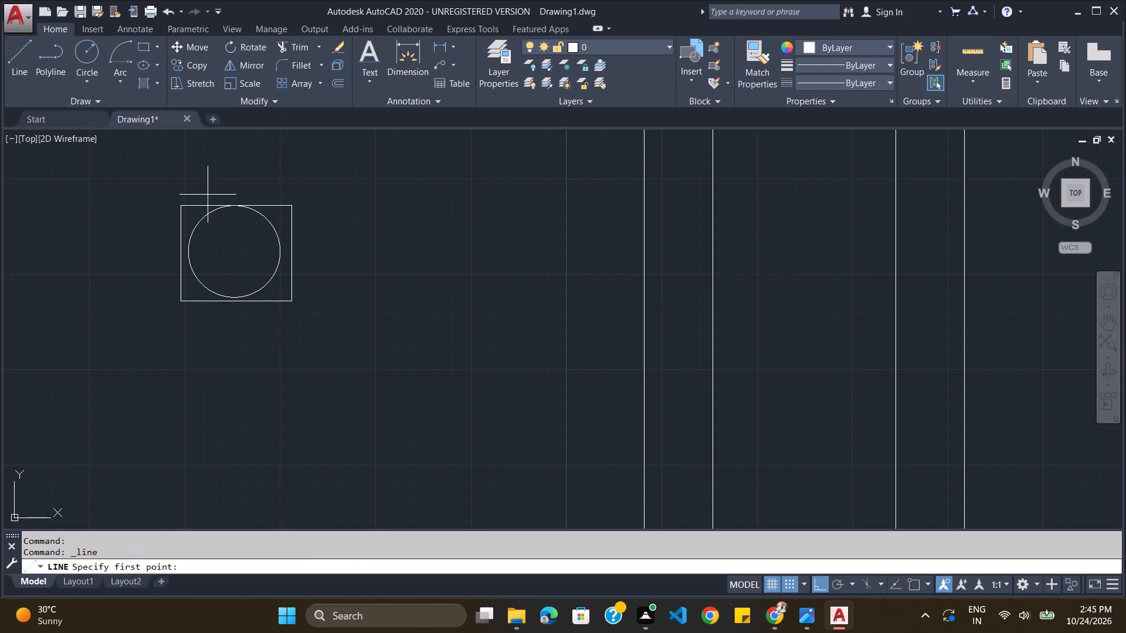
click(235, 205)
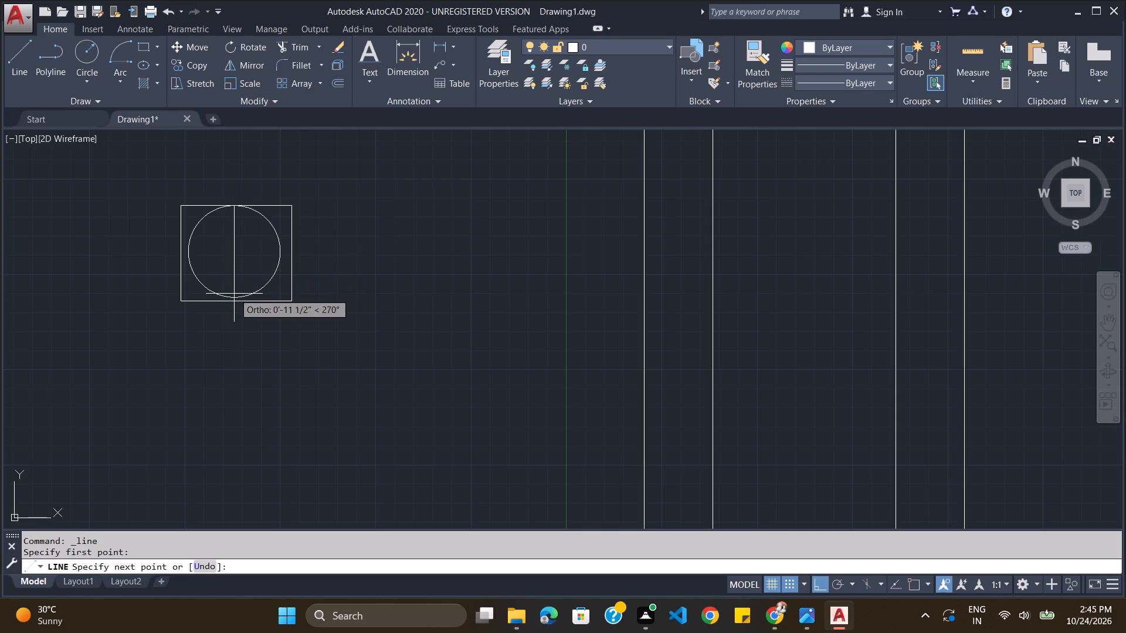
click(234, 300)
key(Escape)
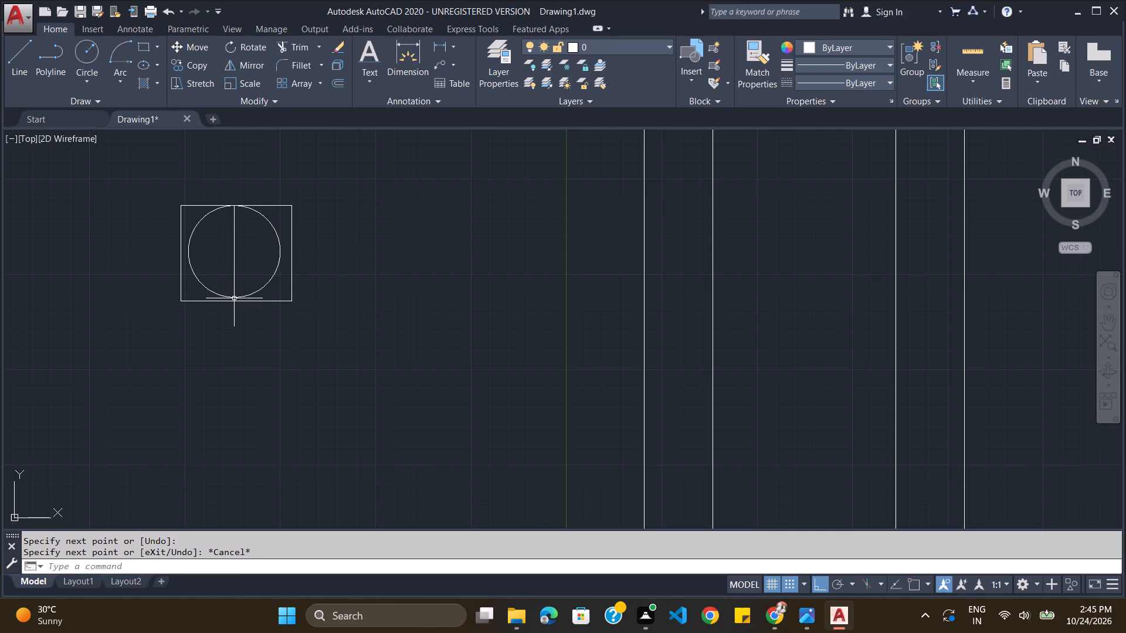
click(16, 58)
click(188, 251)
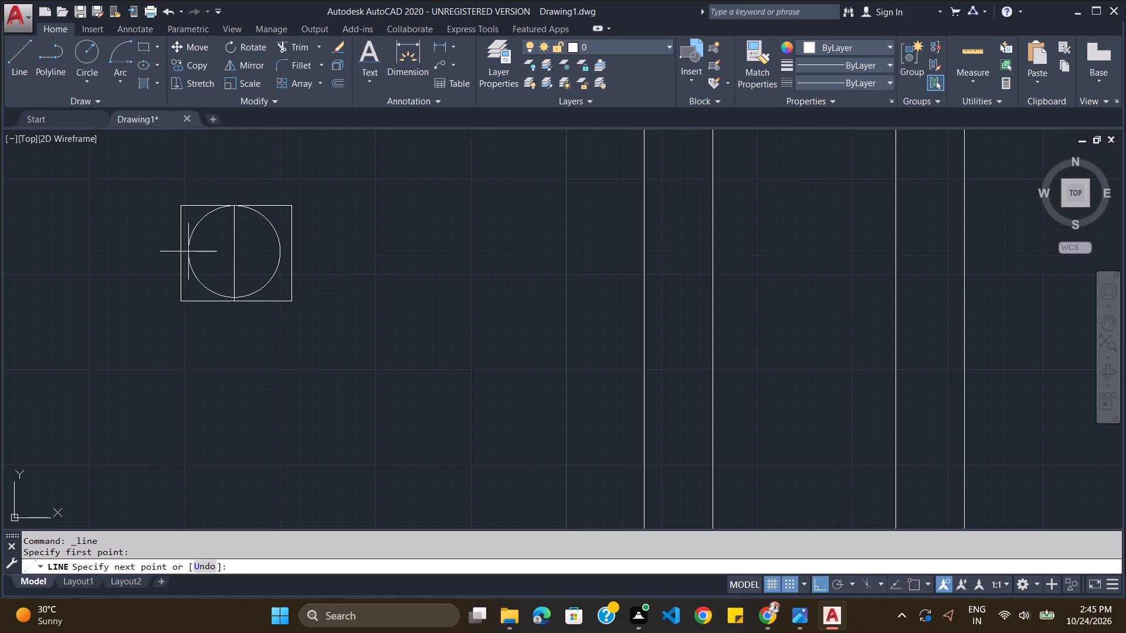
click(280, 253)
key(Escape)
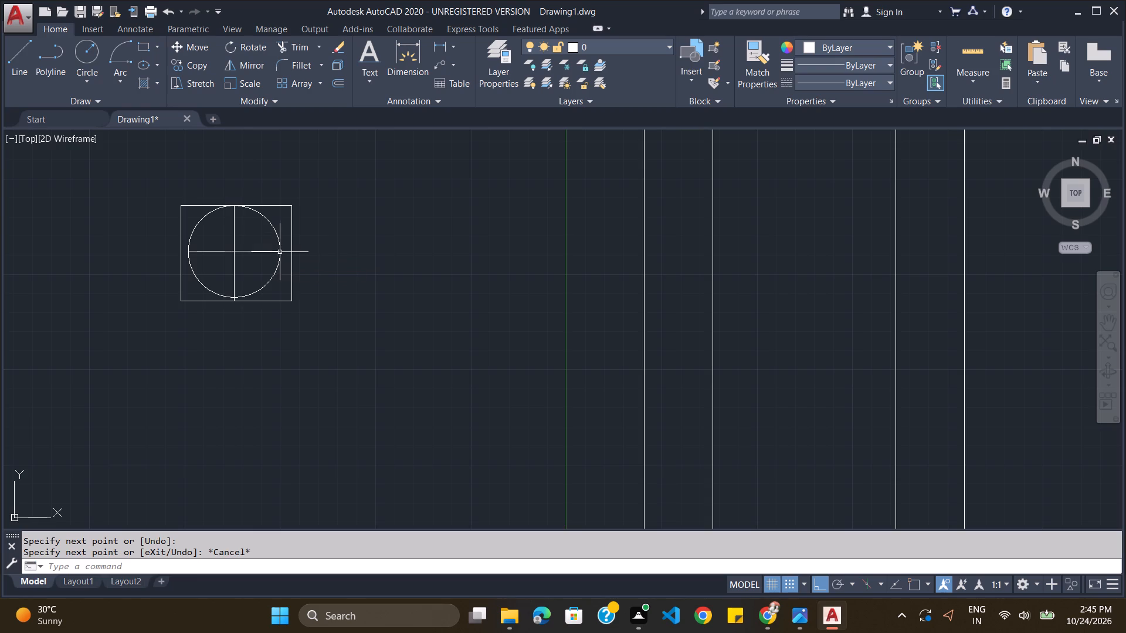
Cut the finished burner from outside the house and paste two copies side by side inside the stove rectangle on the kitchen counter.
drag(339, 162, 316, 137)
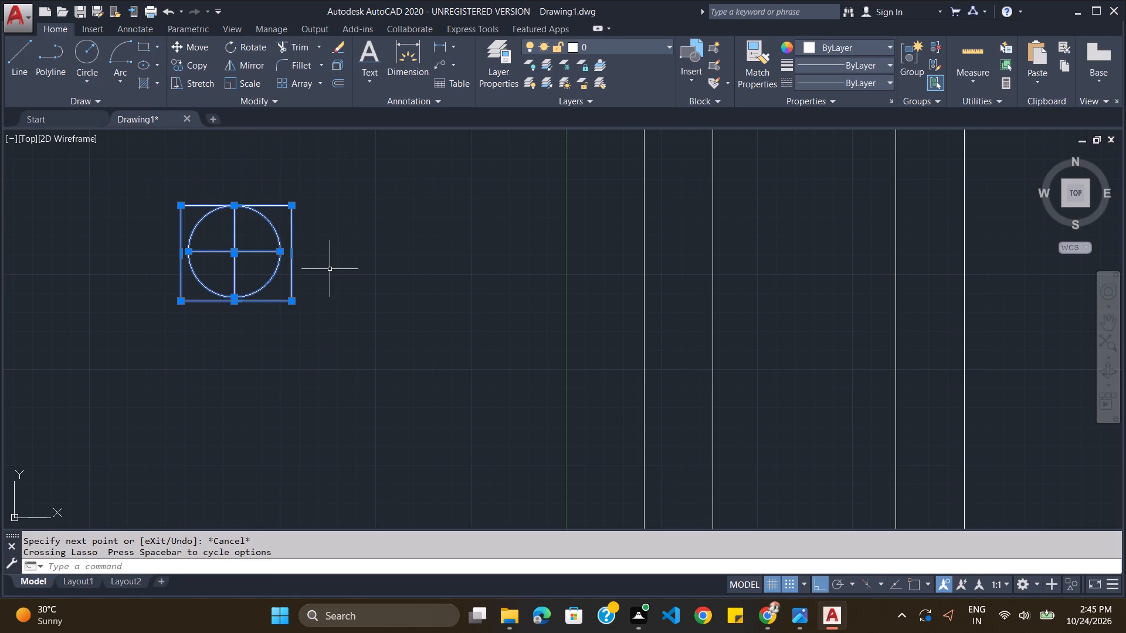
key(ctrl+x)
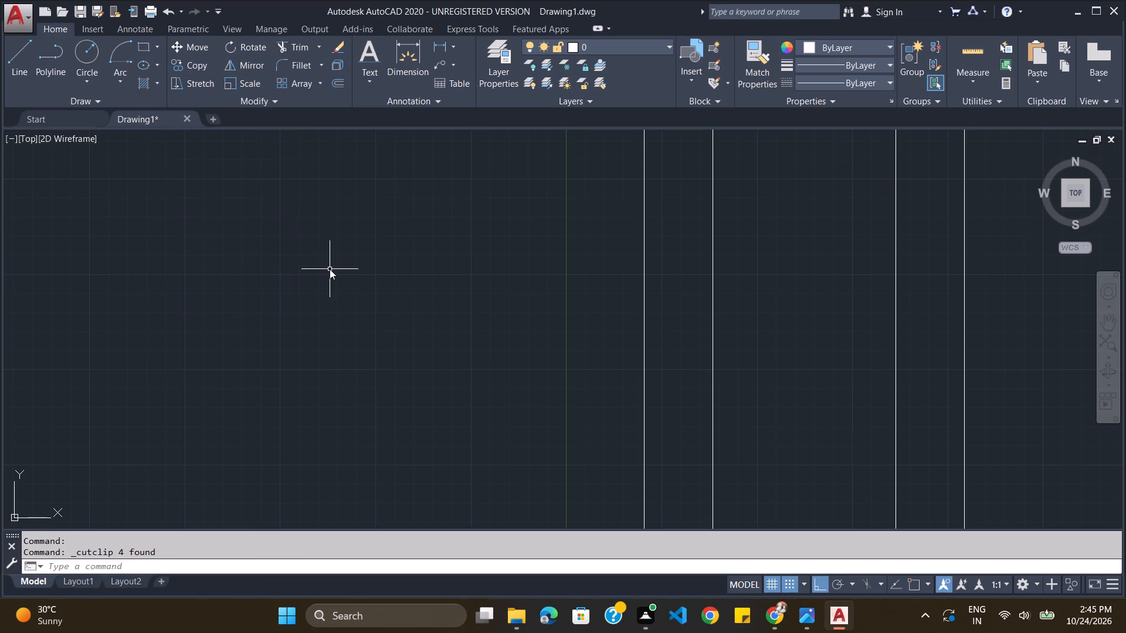
scroll(524, 294, down, 4)
scroll(649, 350, up, 4)
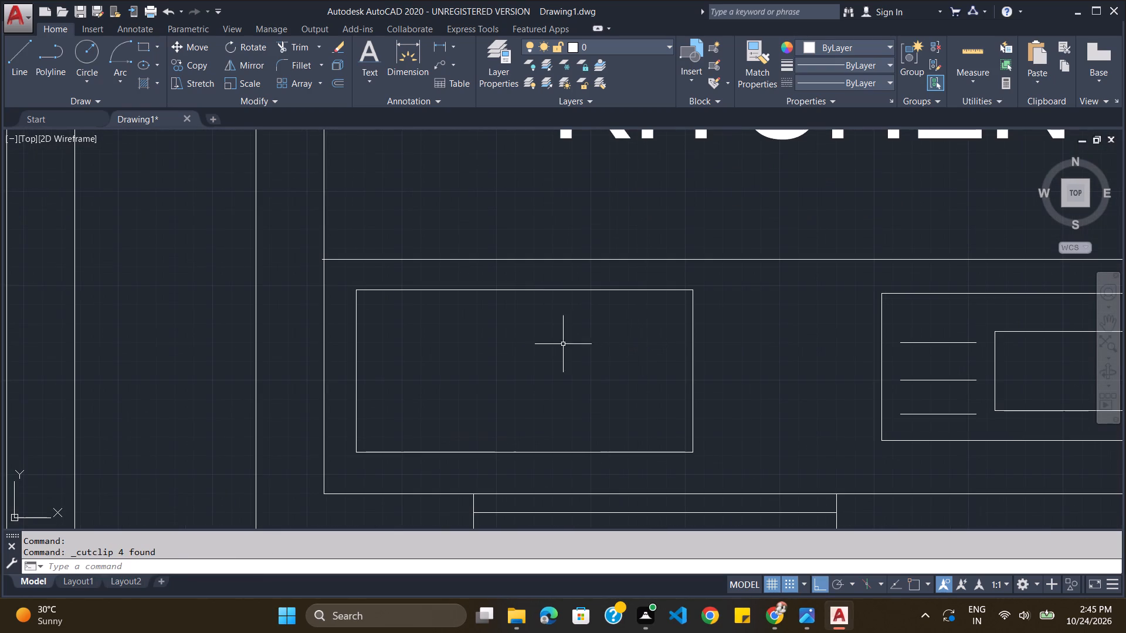
key(ctrl+v)
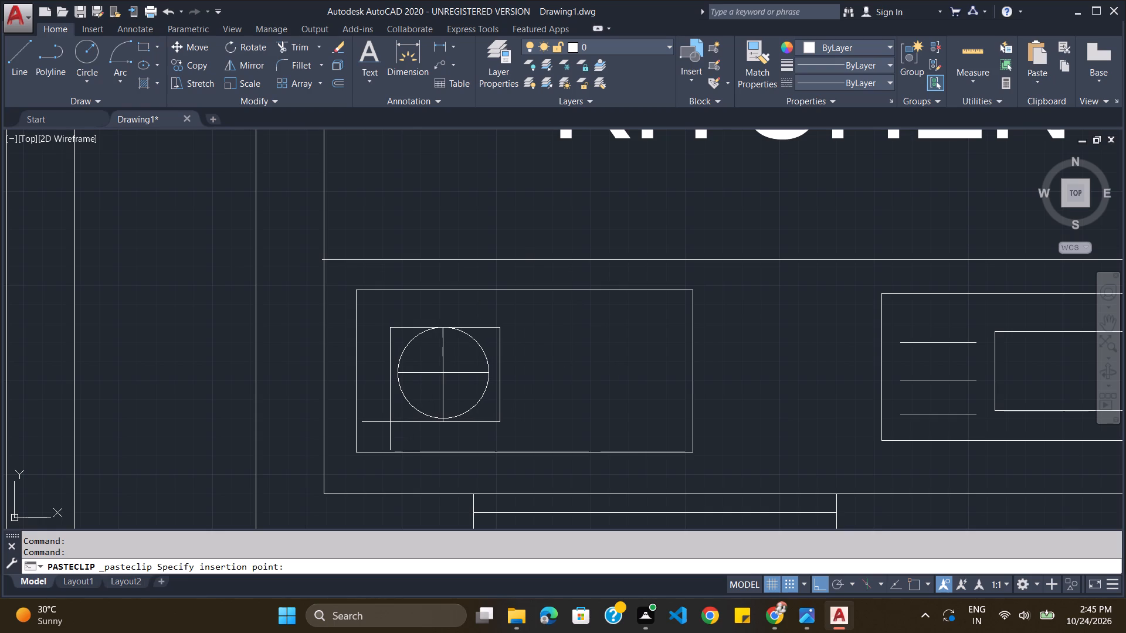
click(385, 437)
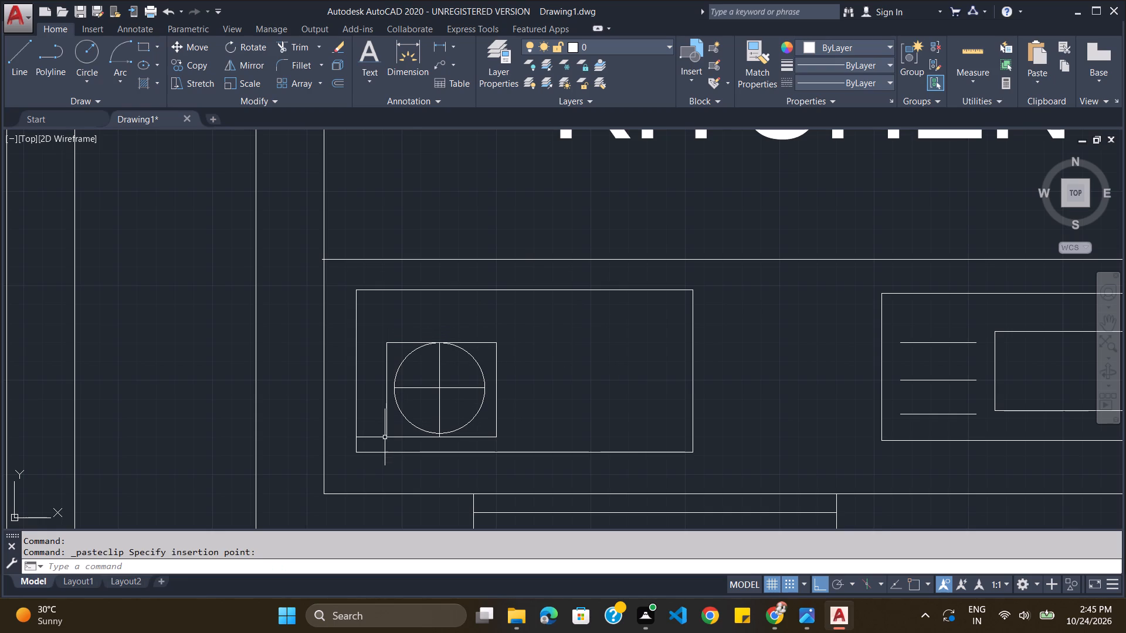
key(ctrl+v)
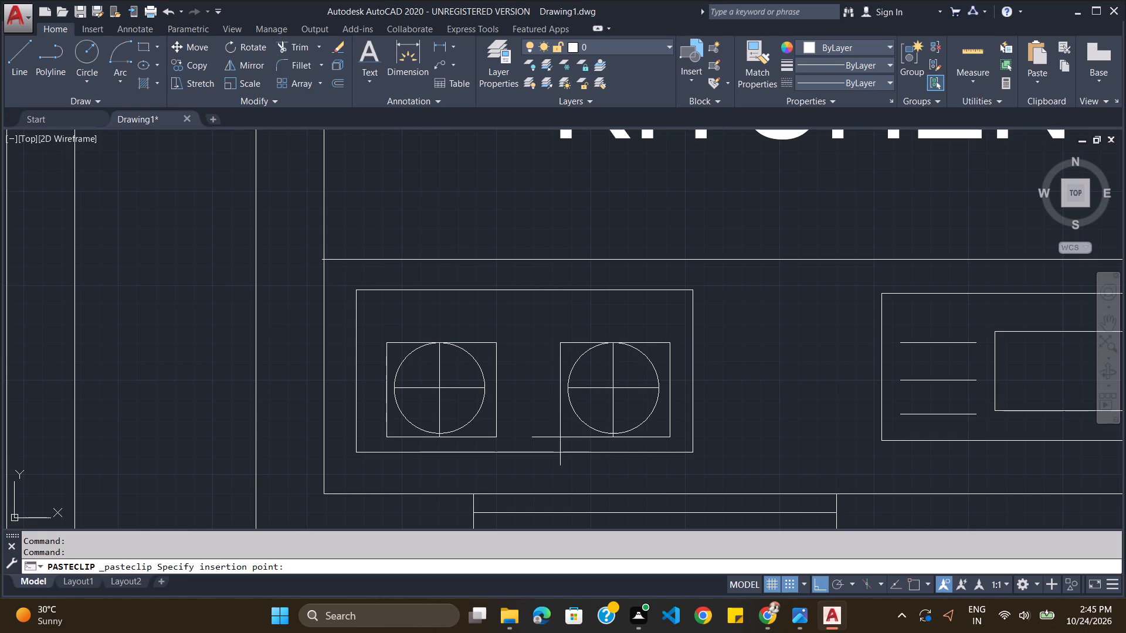
click(558, 436)
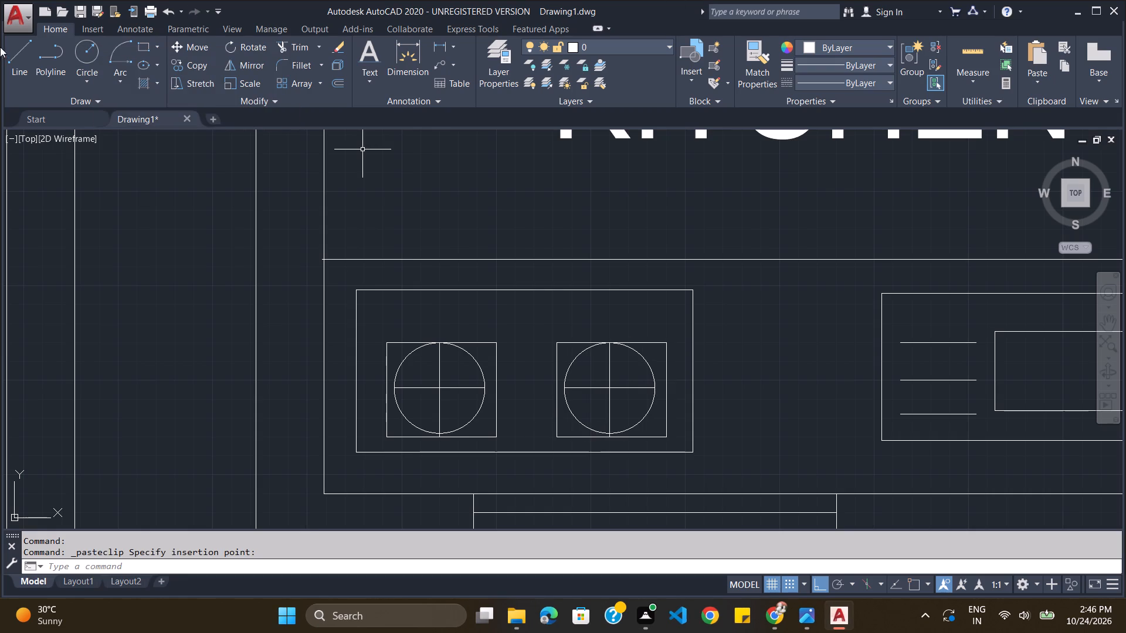
Draw a horizontal line across the full width of the stove, just north of the two burners, to form the knob strip.
click(15, 64)
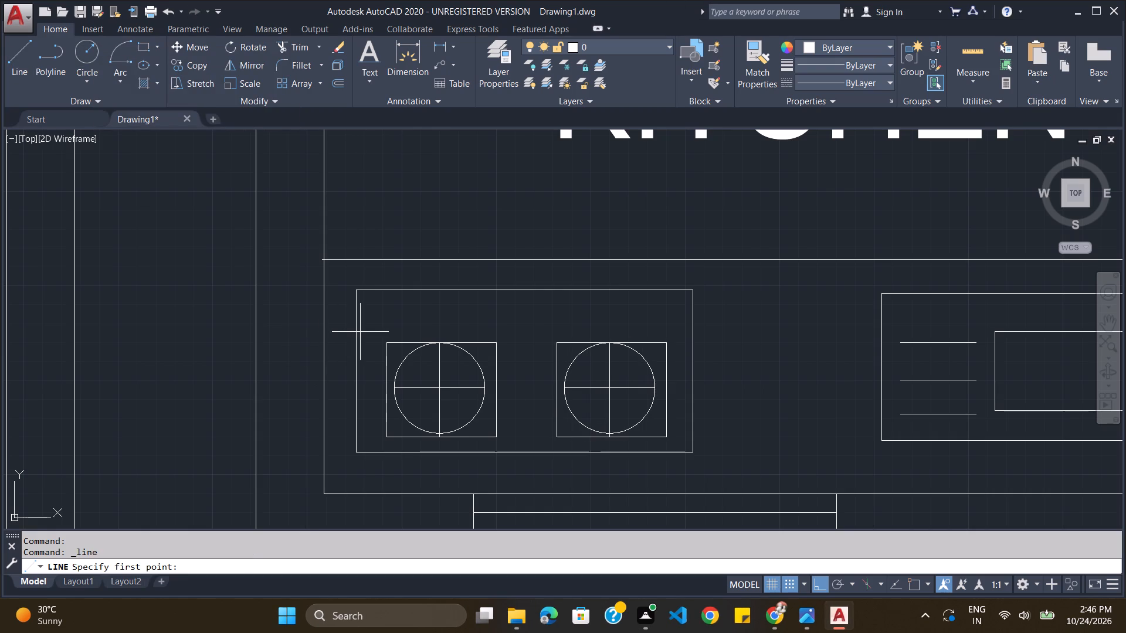
click(355, 331)
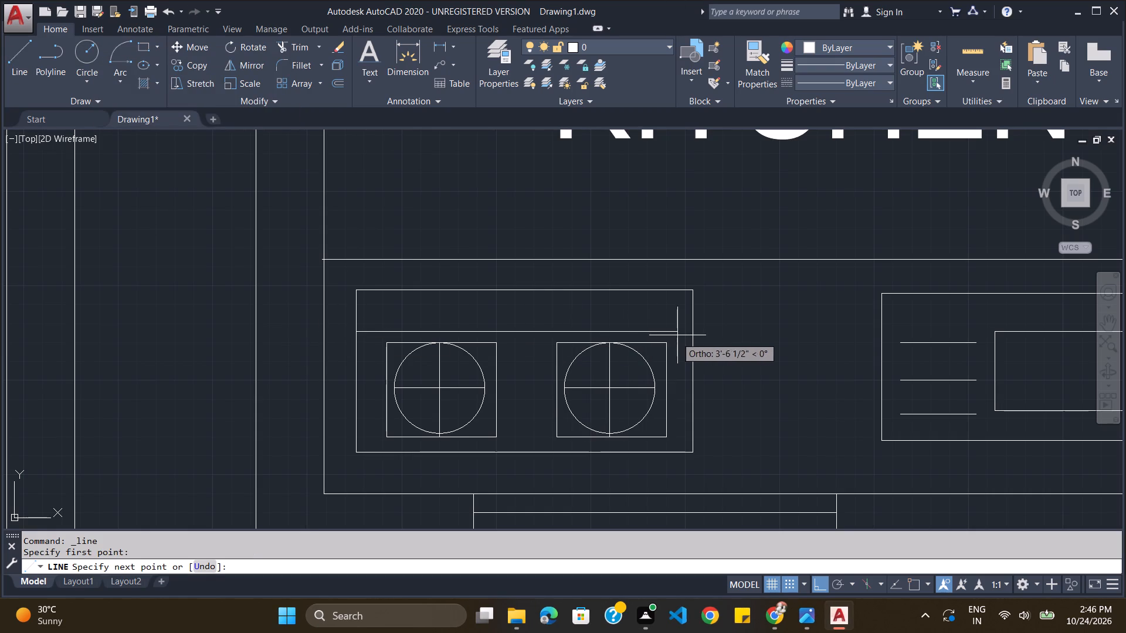
click(694, 339)
key(Escape)
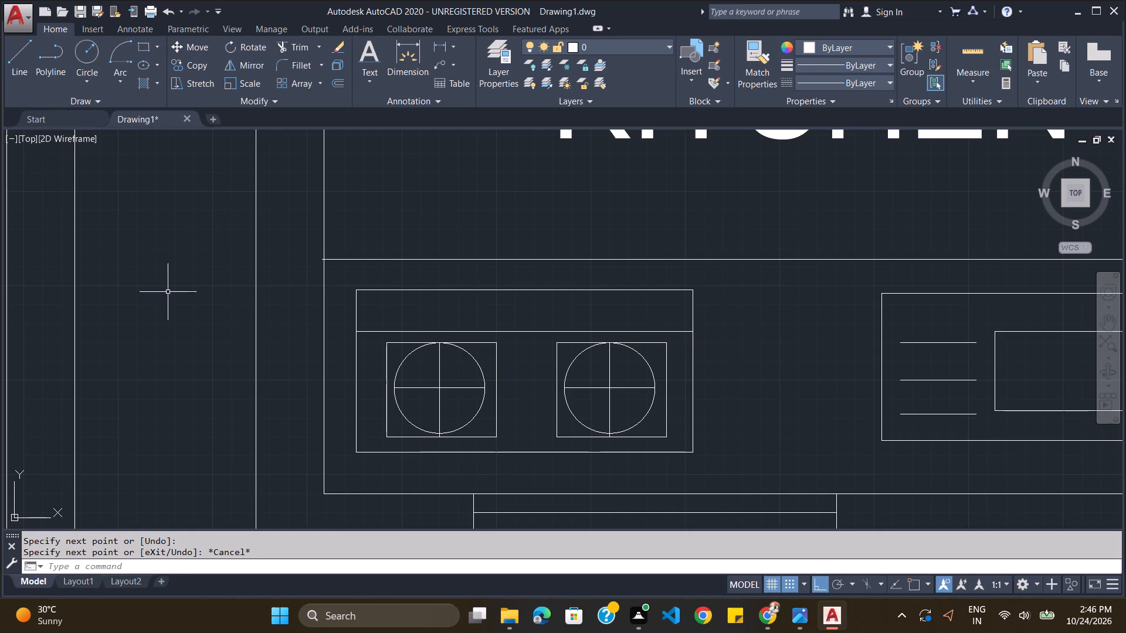
Draw two knob circles of about 2" radius in the stove's knob strip, one above each burner.
click(94, 57)
click(444, 312)
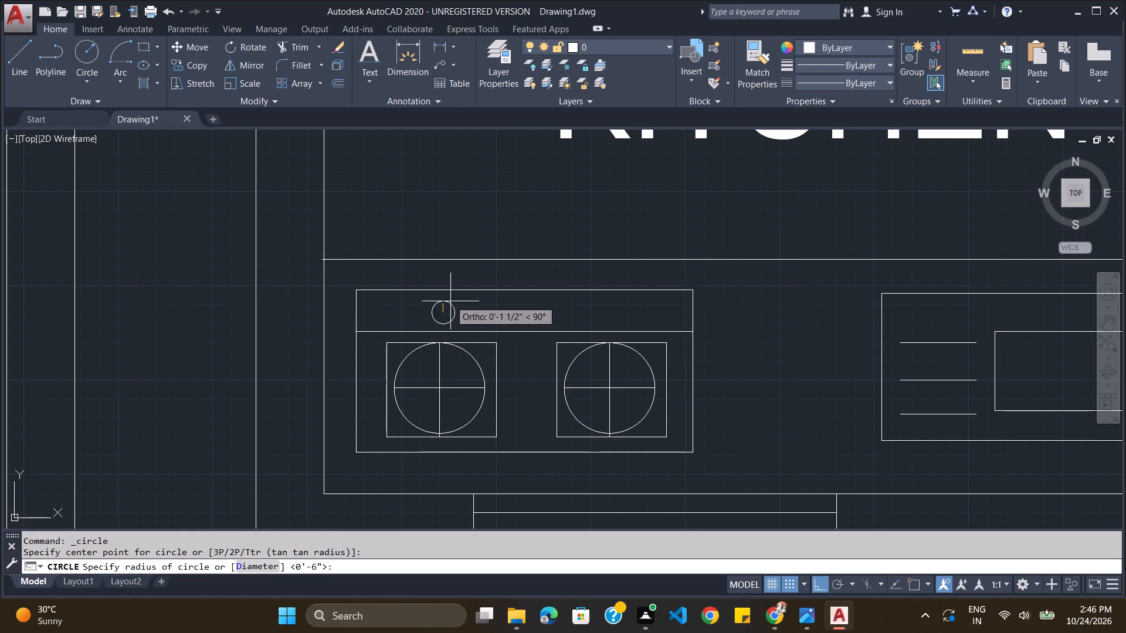
click(450, 299)
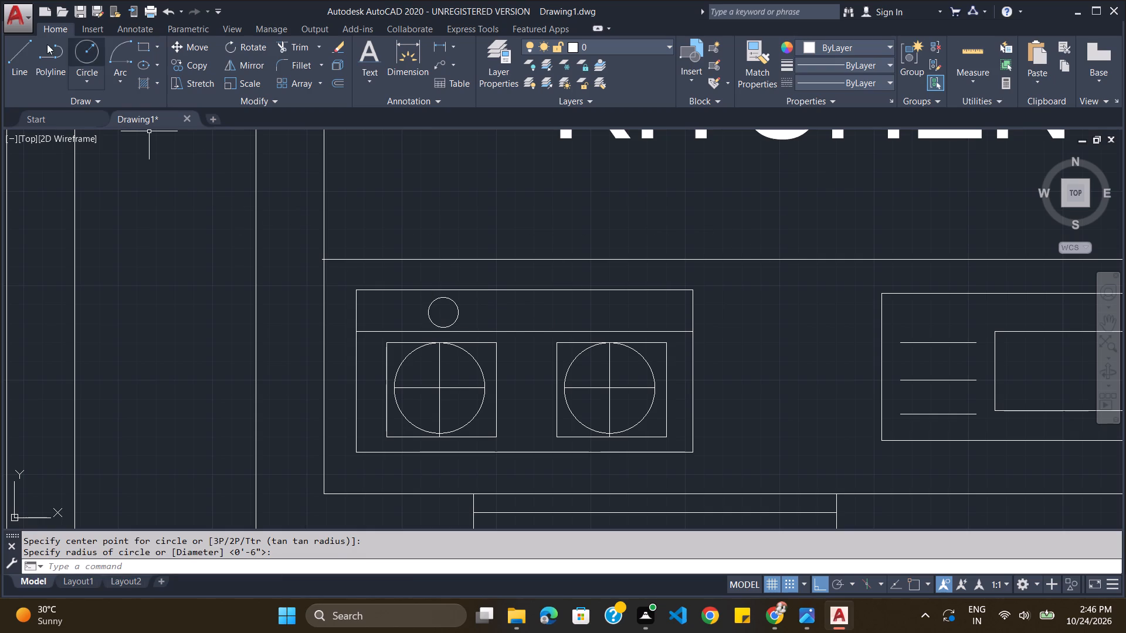
click(87, 60)
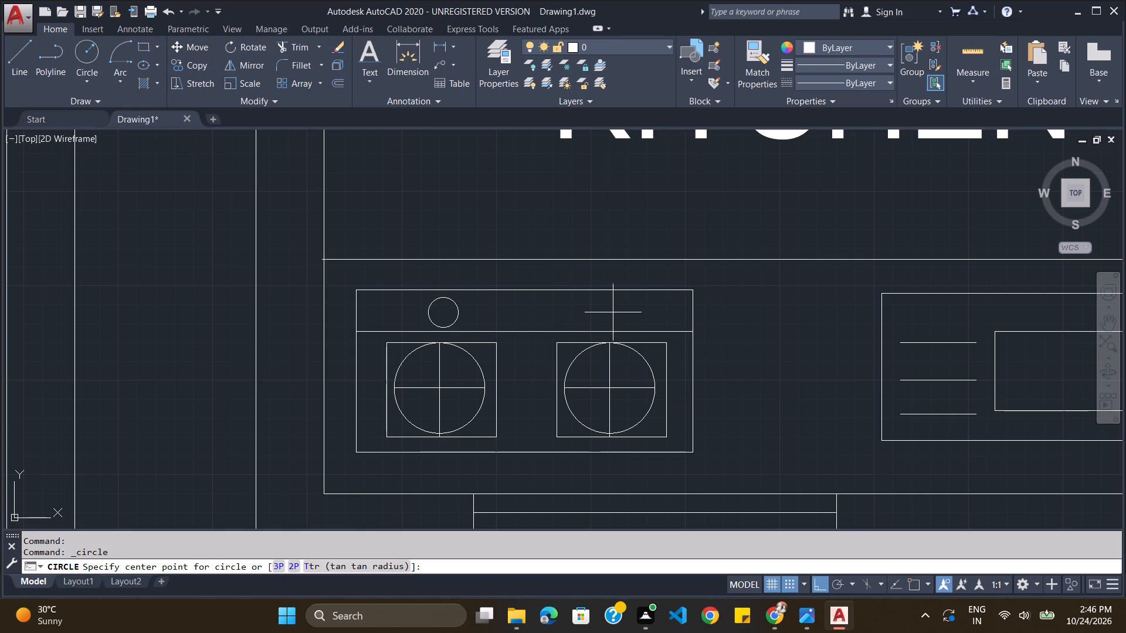
click(613, 314)
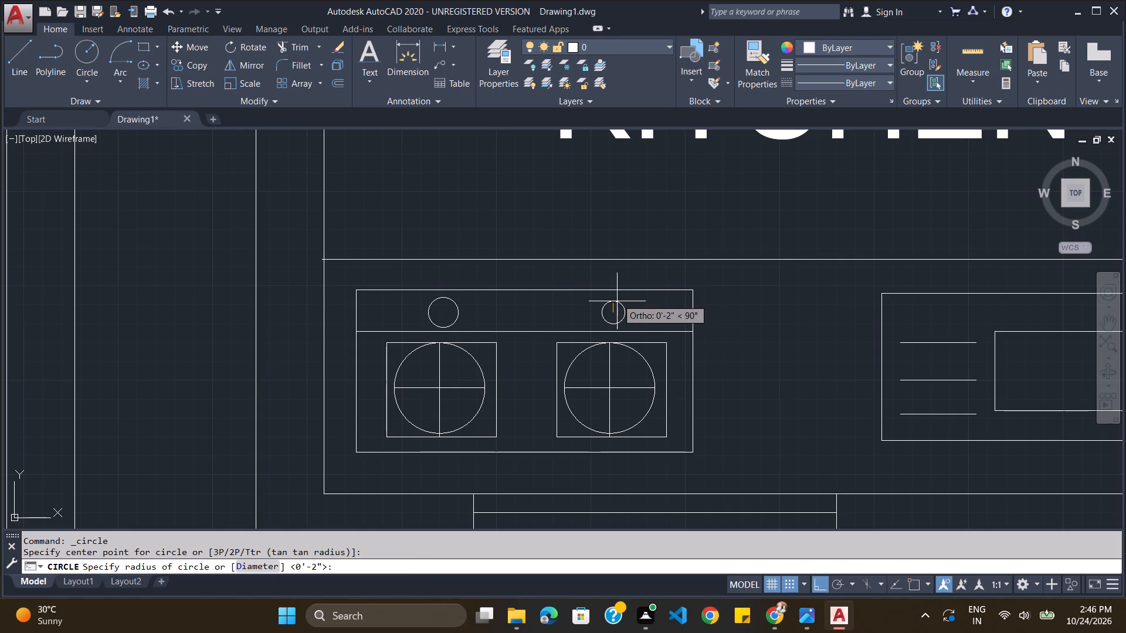
click(617, 298)
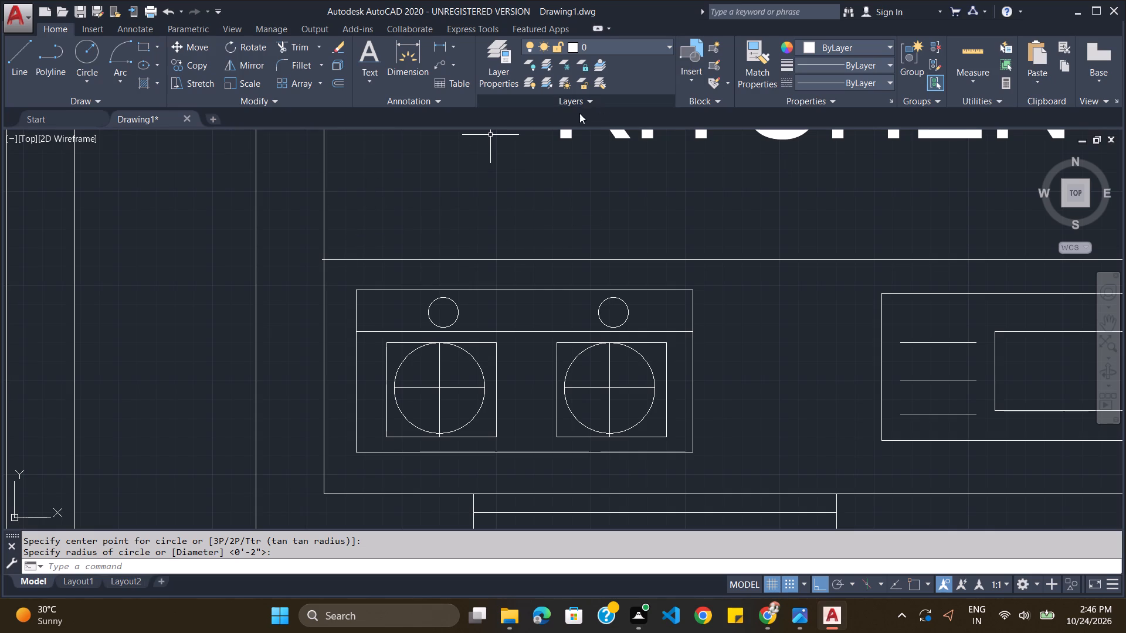
Draw a small concentric circle of about 1/2" radius inside each of the two stove knobs.
click(84, 56)
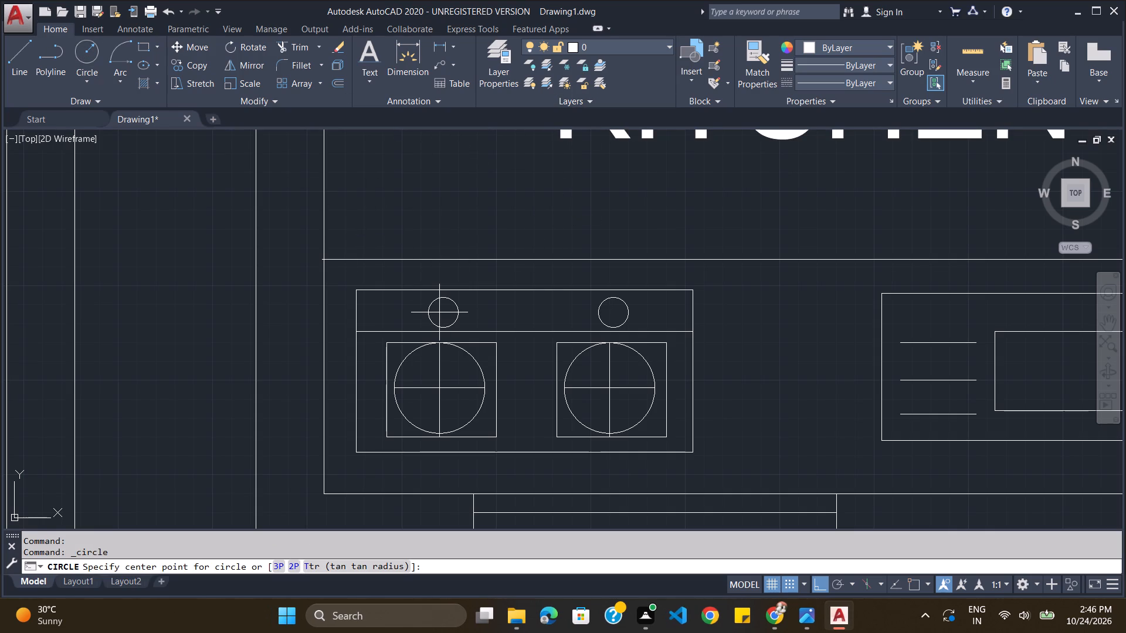
click(443, 313)
click(447, 307)
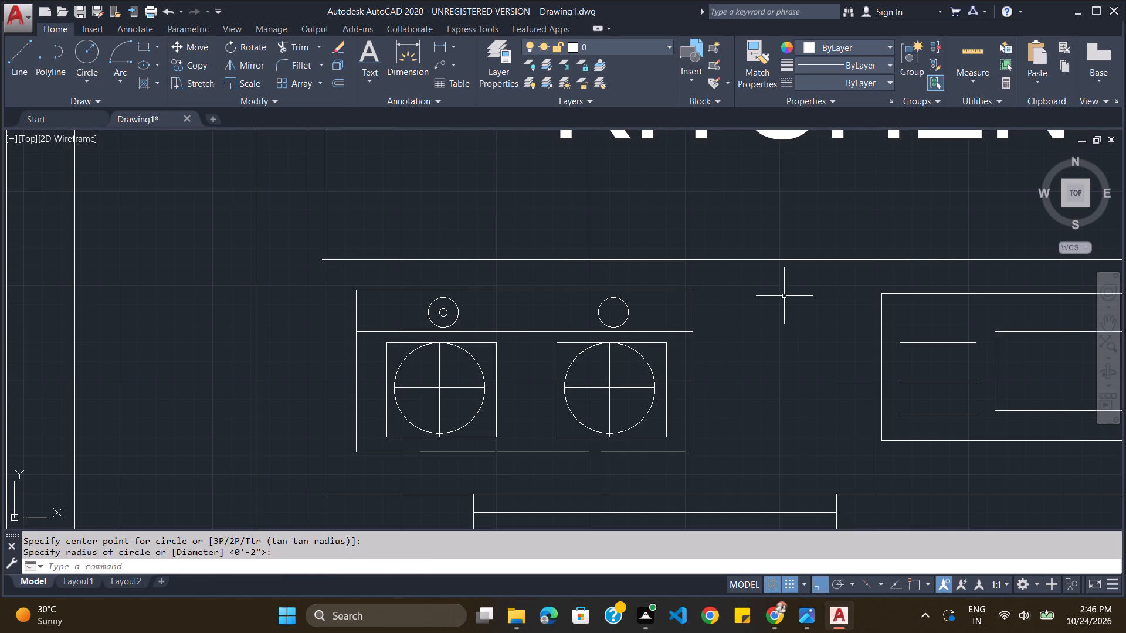
click(83, 59)
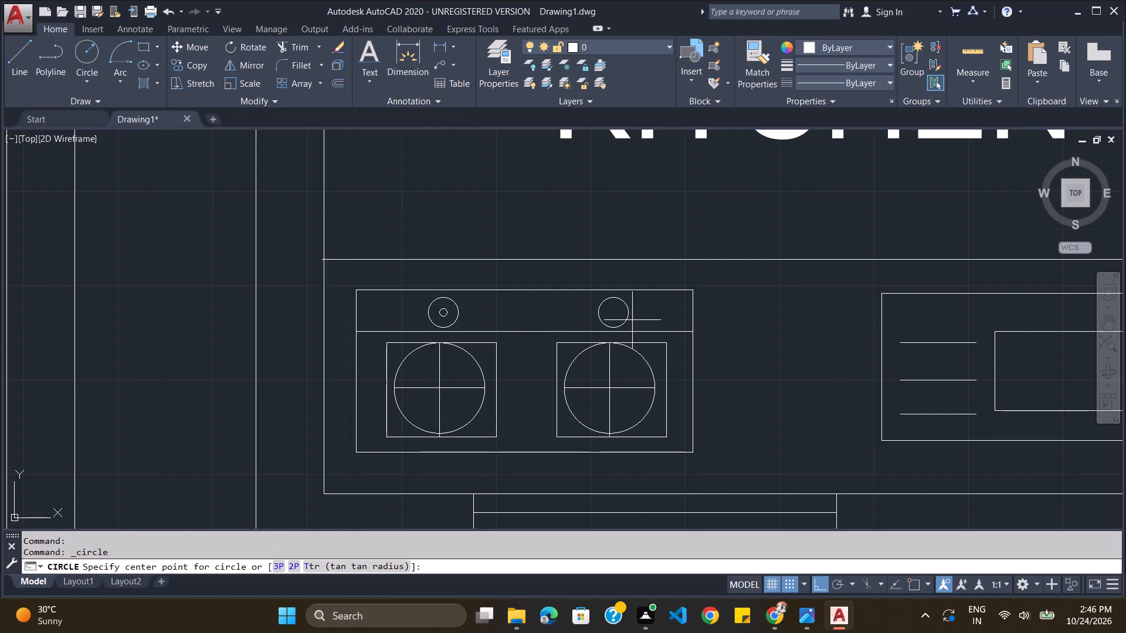
click(615, 312)
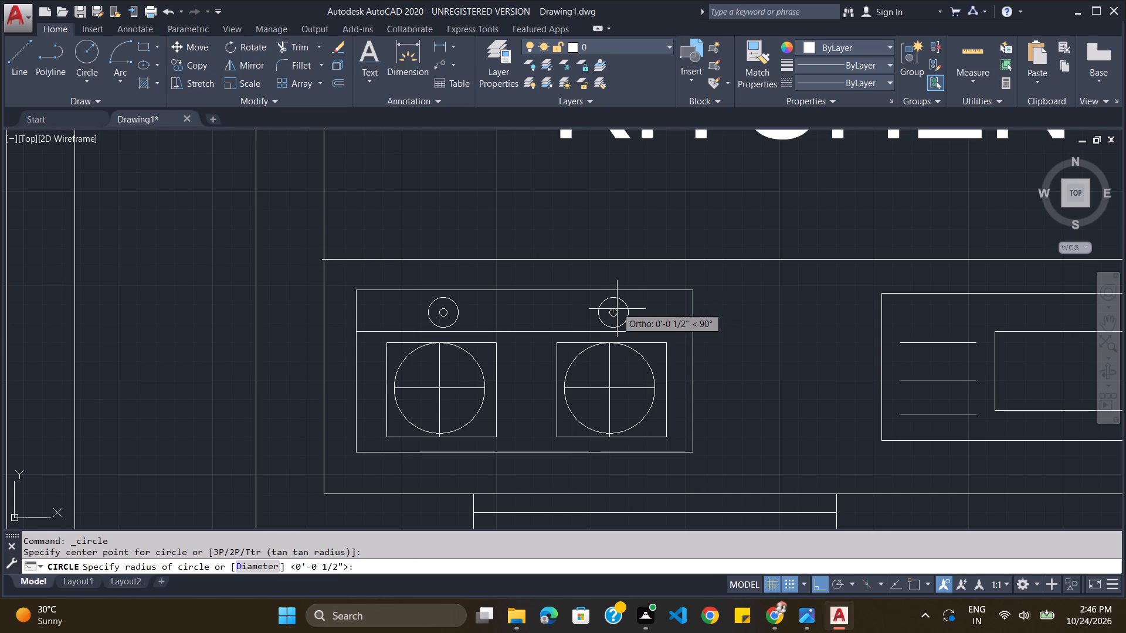
click(616, 308)
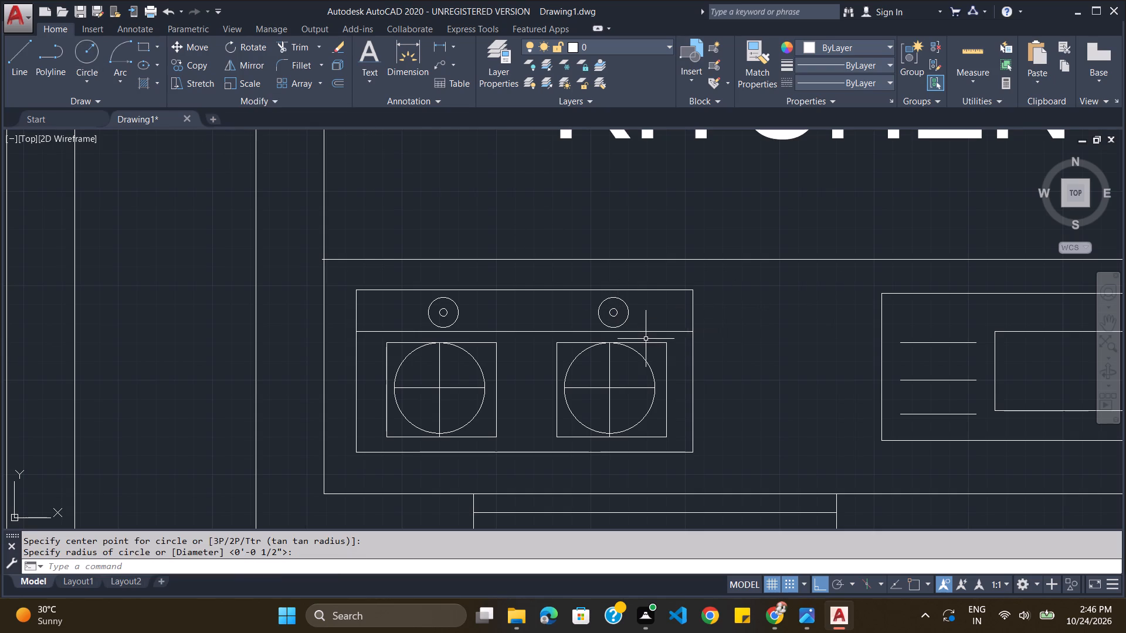
Erase the spare door symbol lying outside the house near its northwest corner.
scroll(747, 360, down, 5)
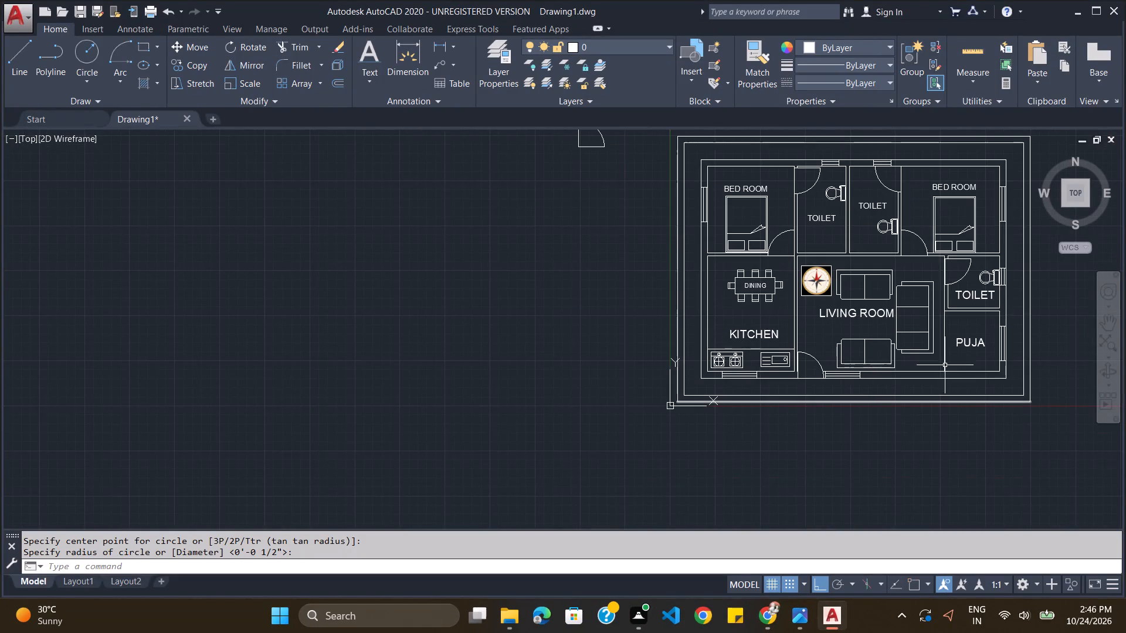
scroll(942, 372, down, 2)
scroll(1019, 321, up, 2)
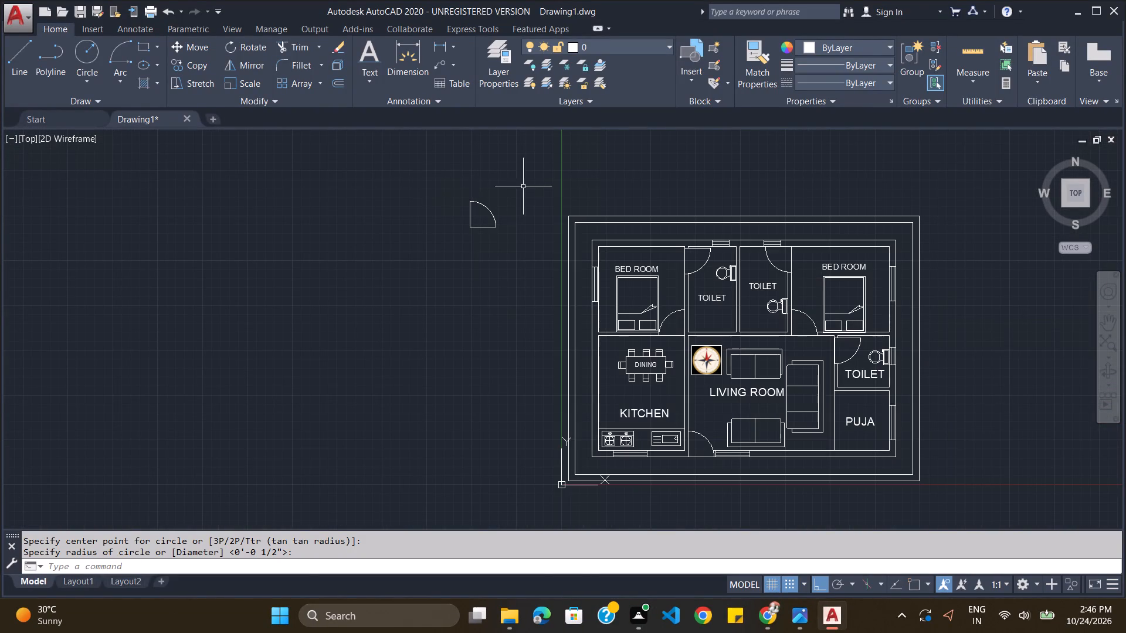
drag(493, 187, 489, 193)
key(Delete)
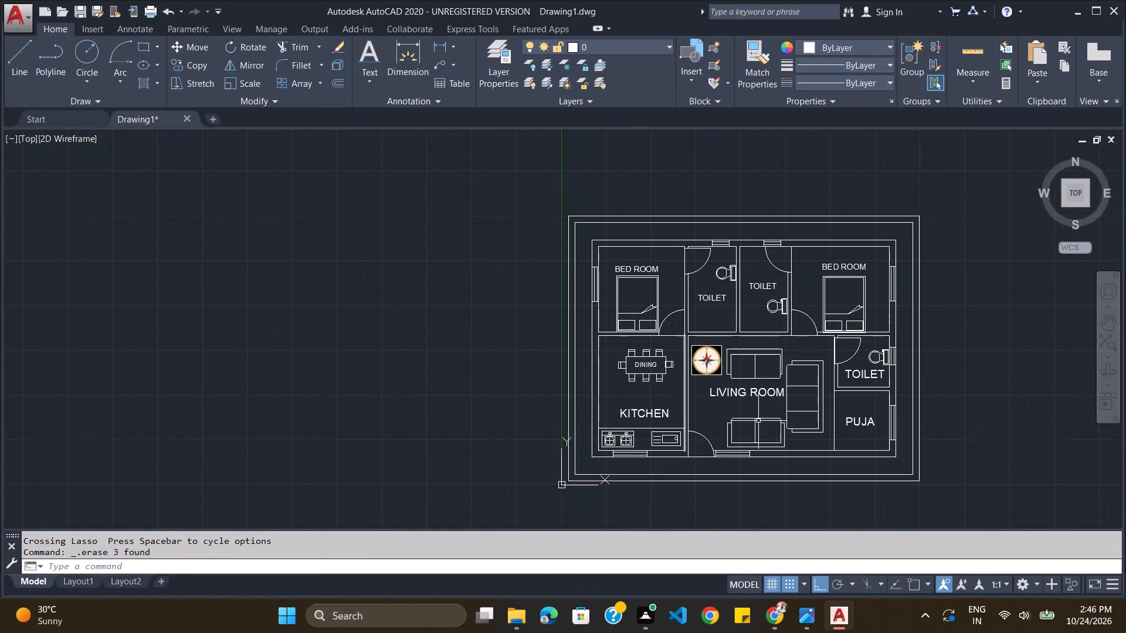
Compare the drawn plan with the east facing house reference image, checking which details are still missing, especially along the south boundary wall.
scroll(758, 421, down, 1)
scroll(833, 420, up, 2)
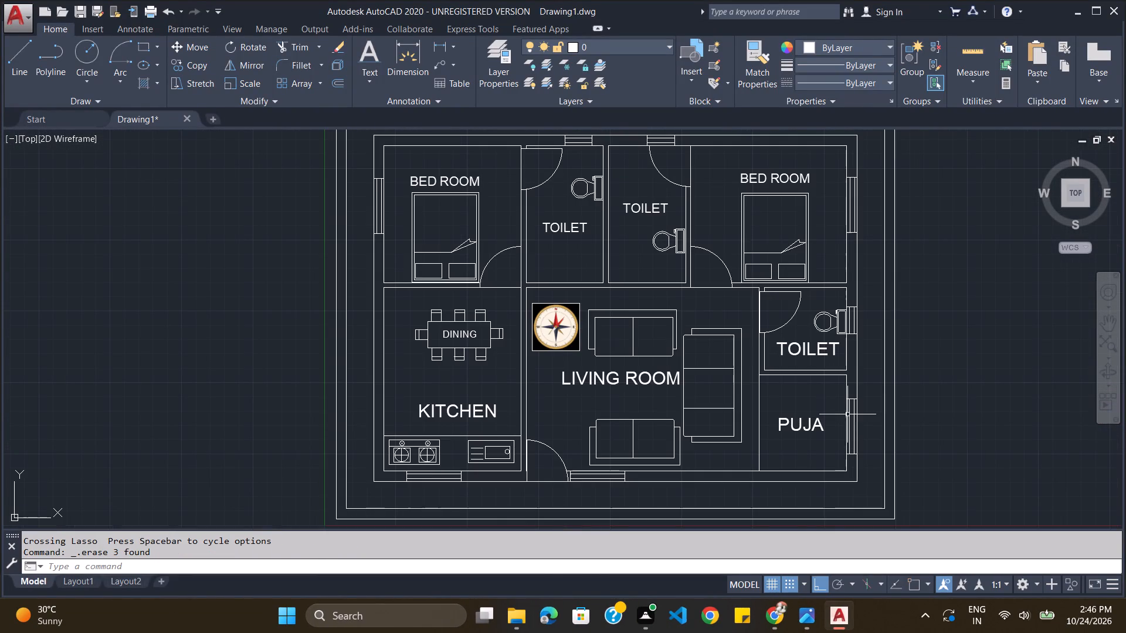
key(alt+Tab)
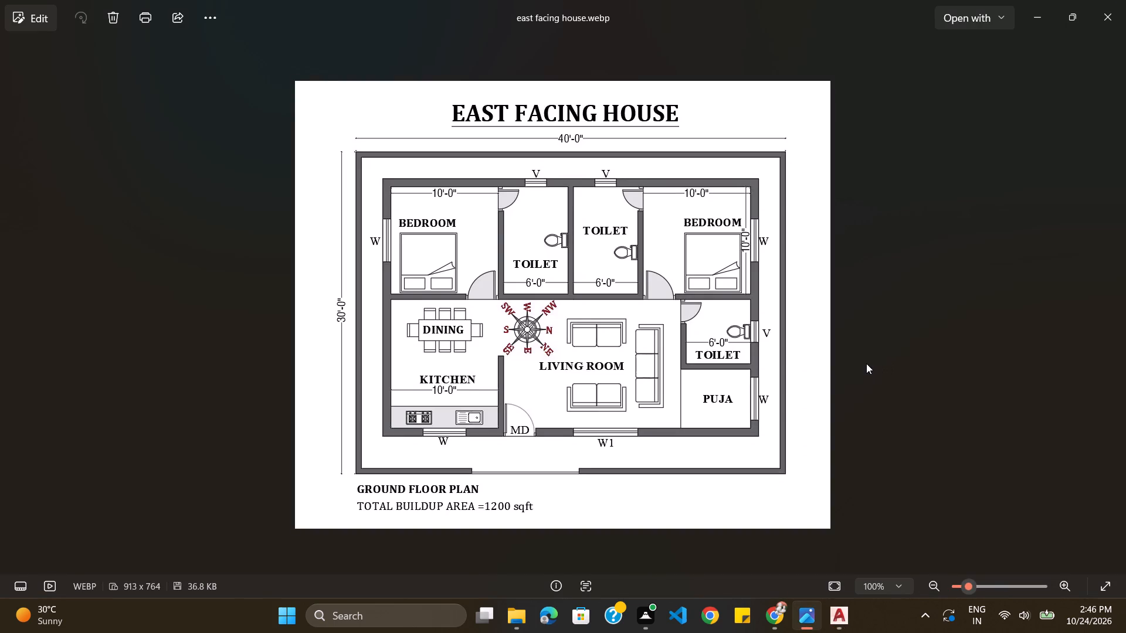
key(alt+Tab)
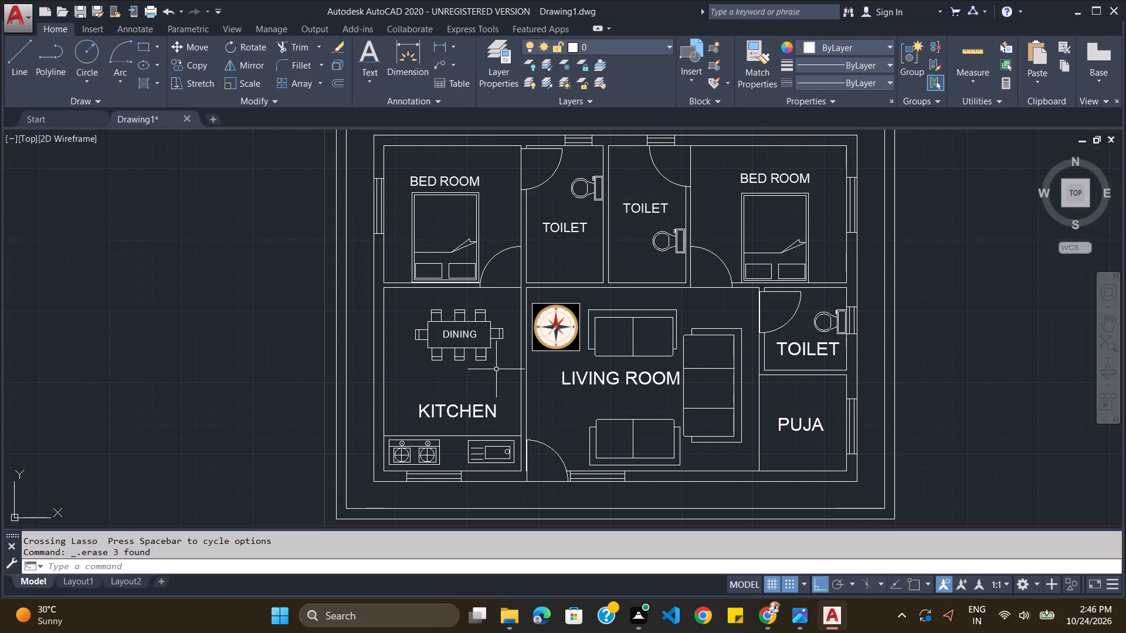
scroll(493, 369, down, 1)
key(alt+Tab)
key(alt+Tab)
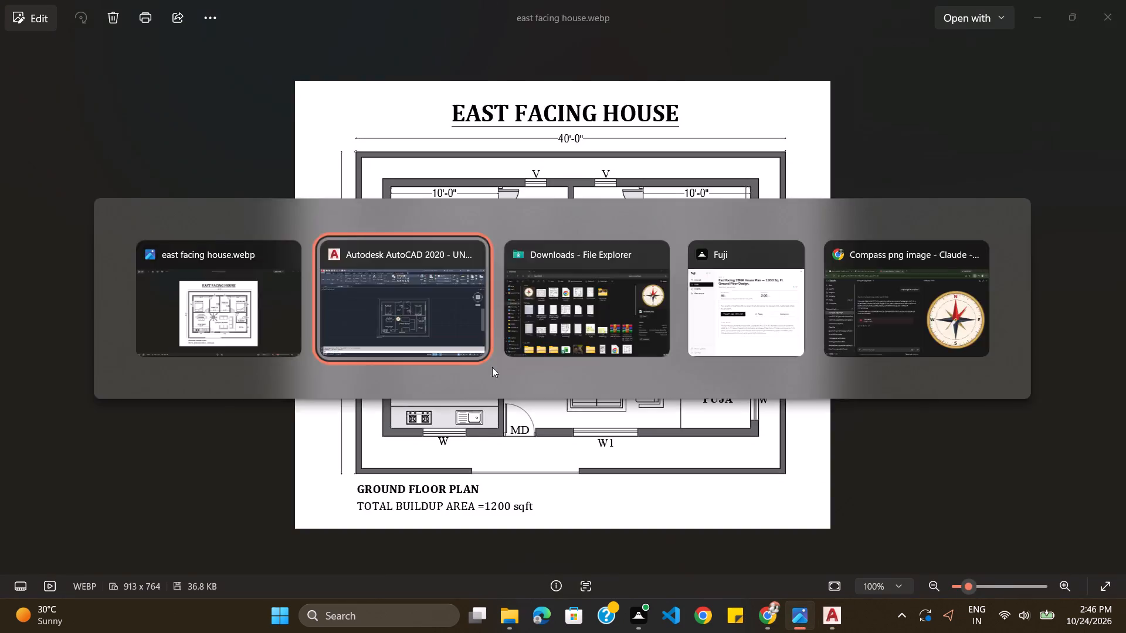
key(alt+Tab)
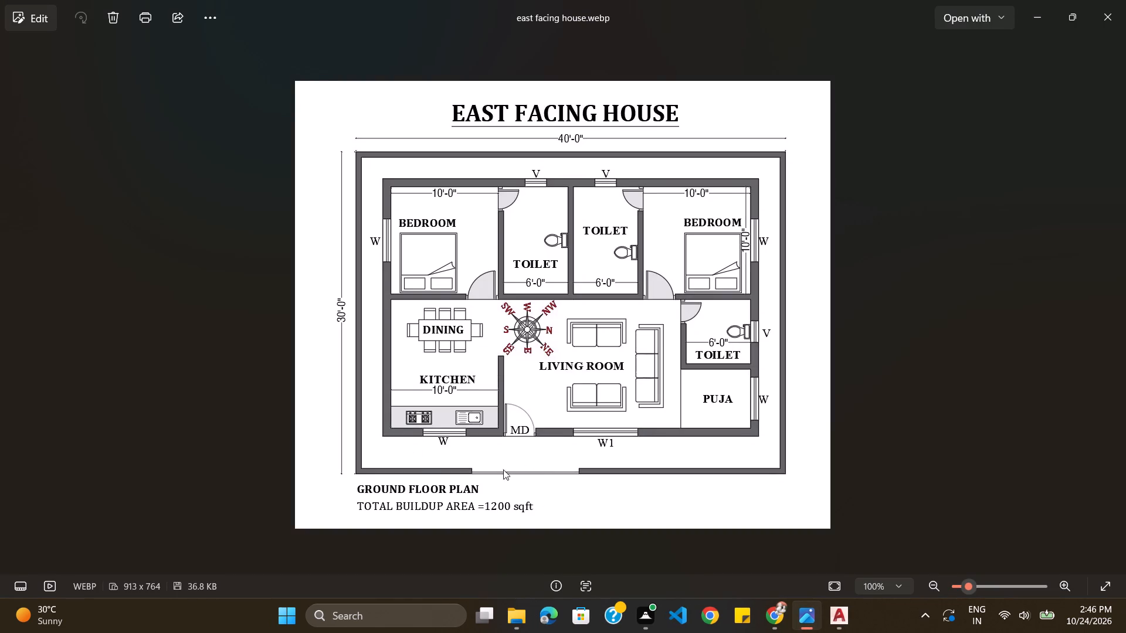
key(alt+Tab)
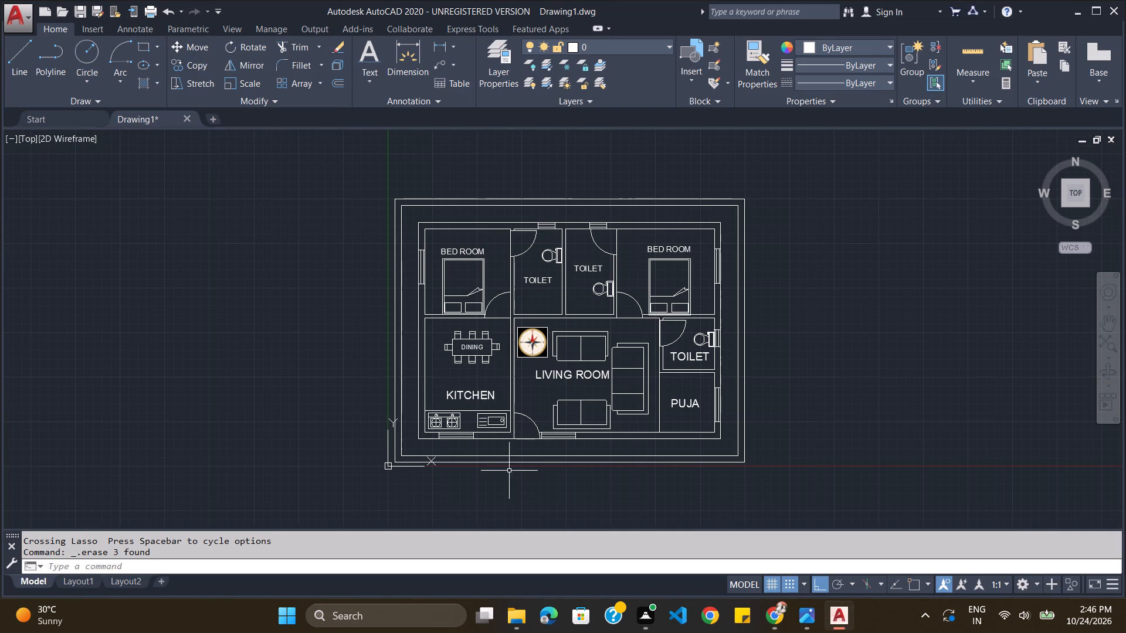
Draw a rectangle across the full thickness of the south boundary wall below the kitchen and main door, marking the gate opening.
scroll(504, 471, up, 2)
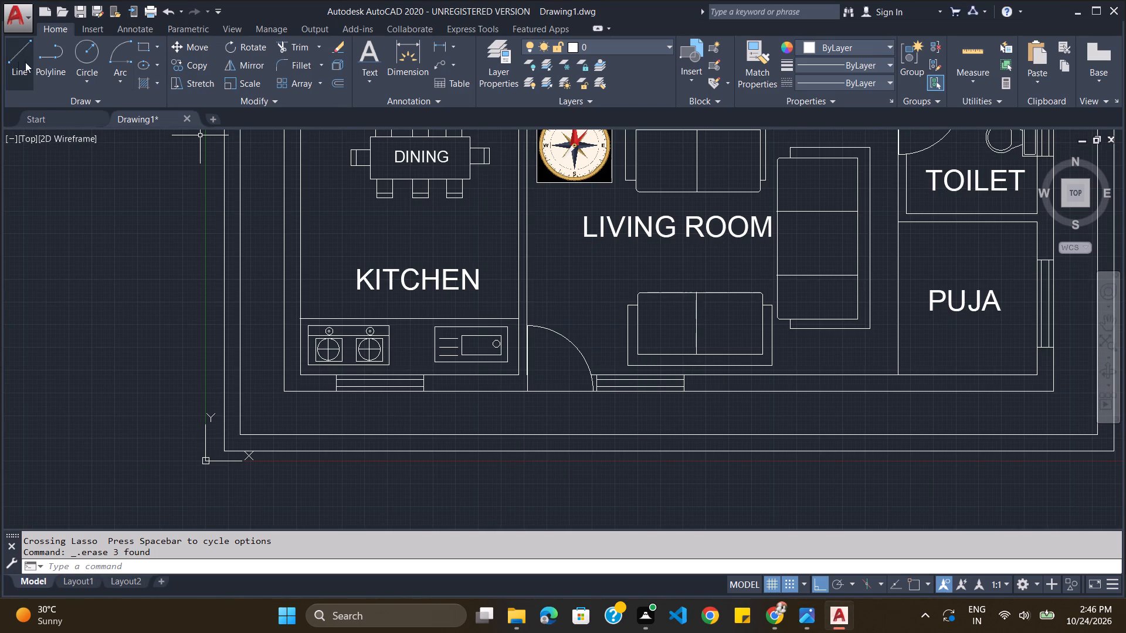
click(141, 48)
scroll(459, 435, up, 1)
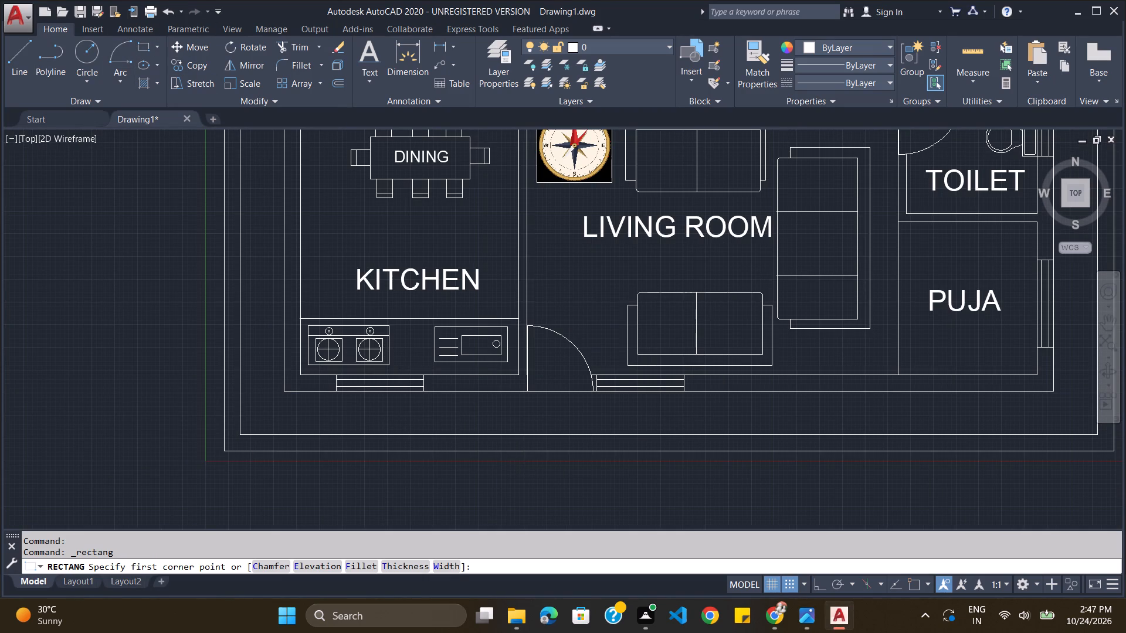
scroll(440, 493, up, 2)
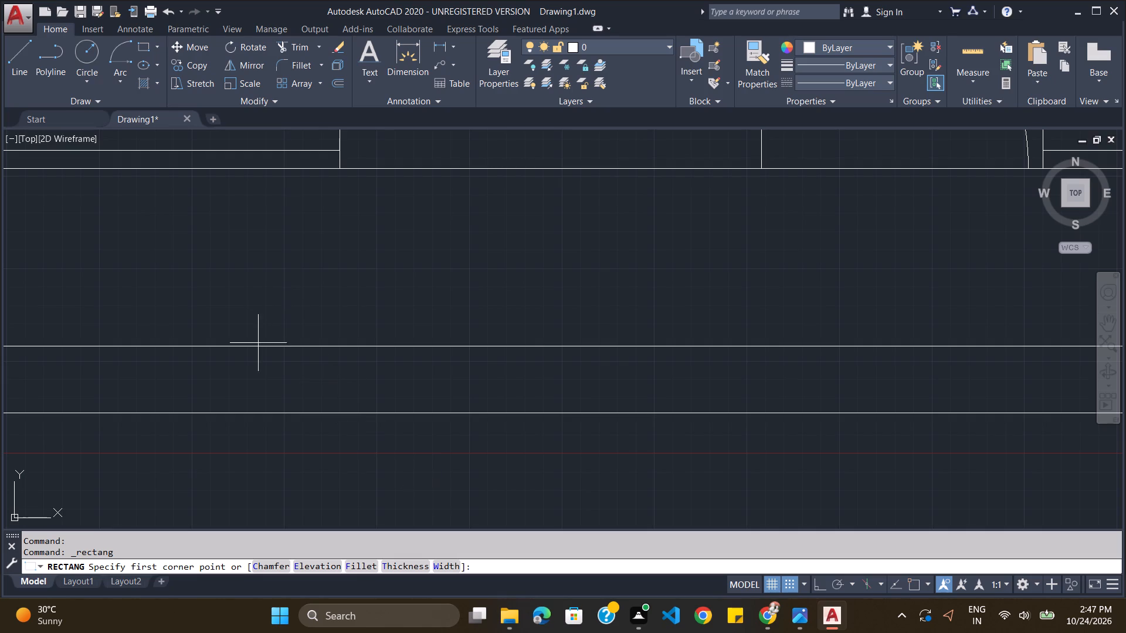
click(213, 346)
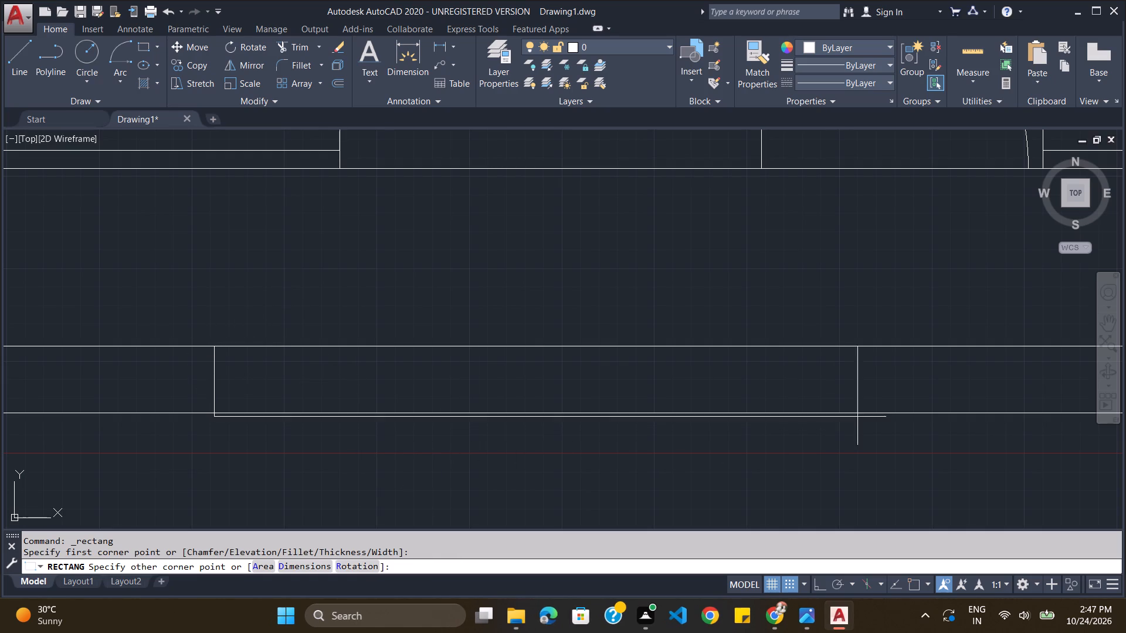
key(alt+Tab)
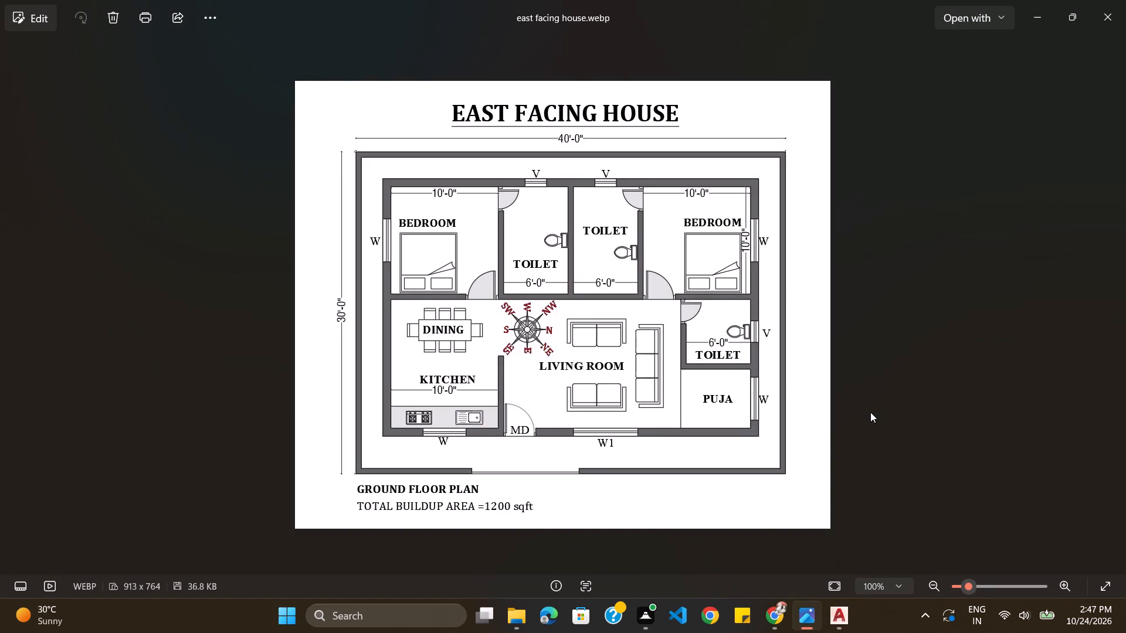
key(alt+Tab)
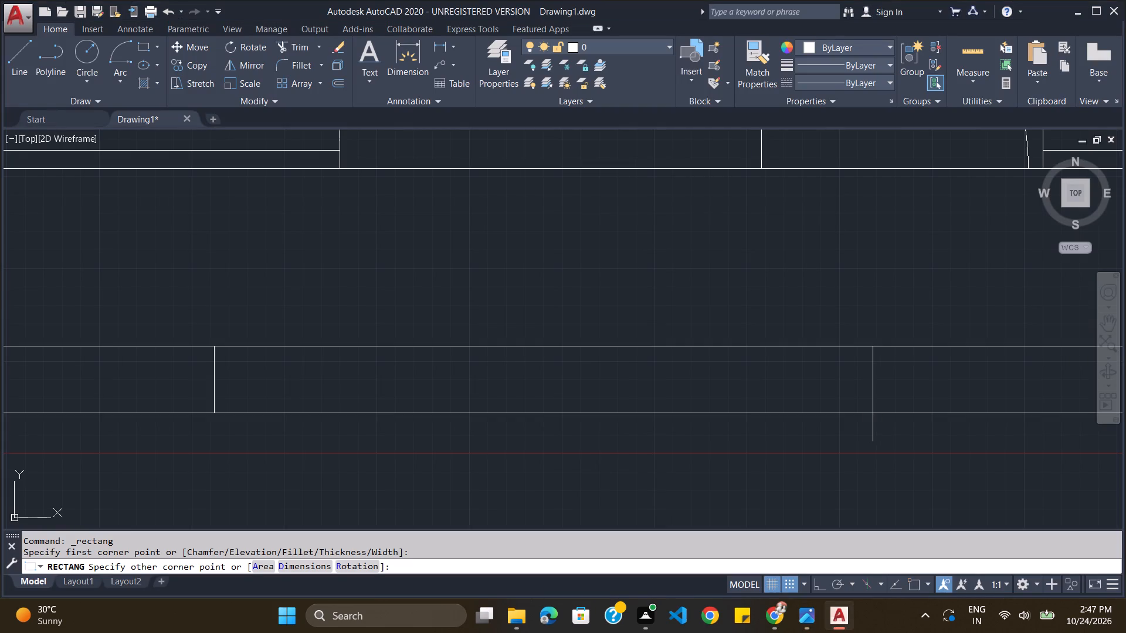
click(876, 413)
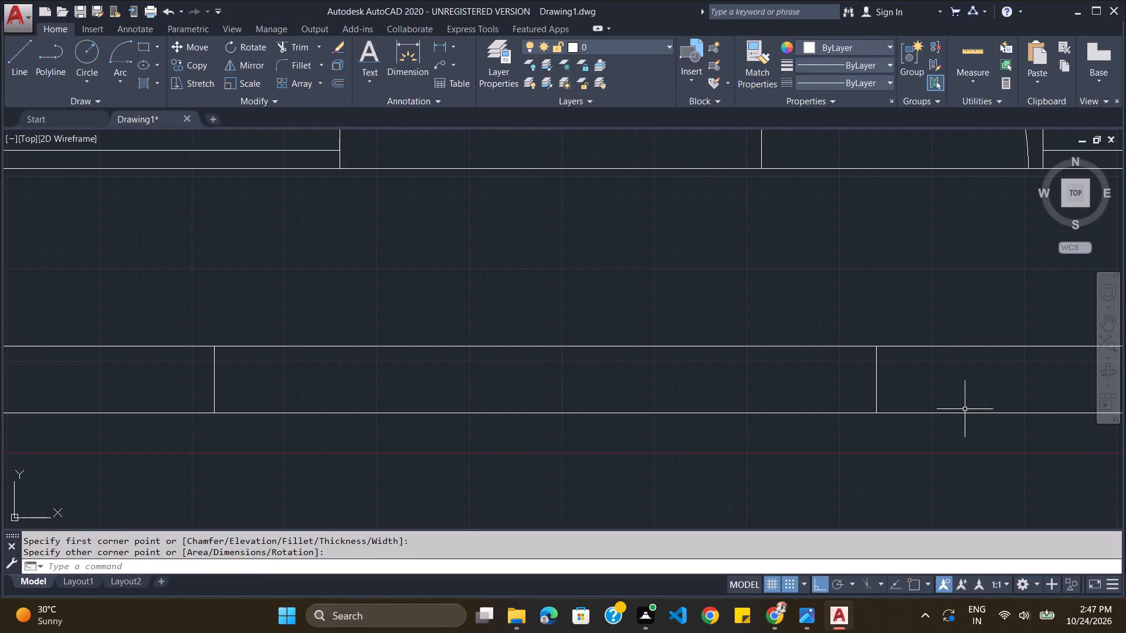
Try to trim the overlapping wall and rectangle lines along the gate opening's inner and outer edges.
scroll(813, 441, down, 3)
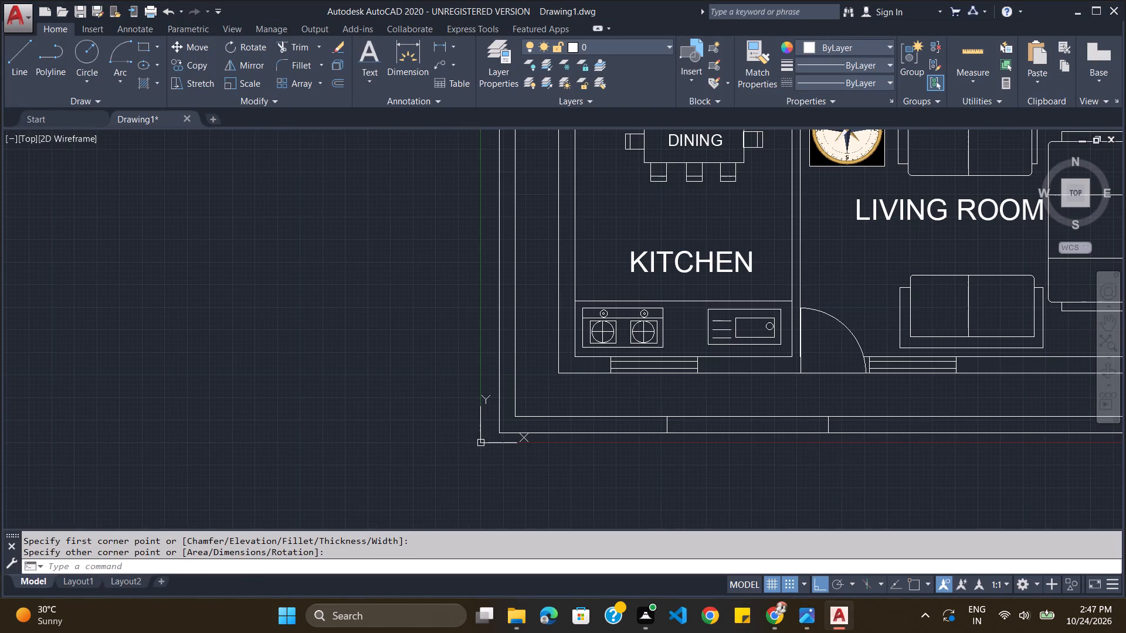
key(Escape)
text(TR)
text(IM)
key(Return)
key(Return)
click(771, 418)
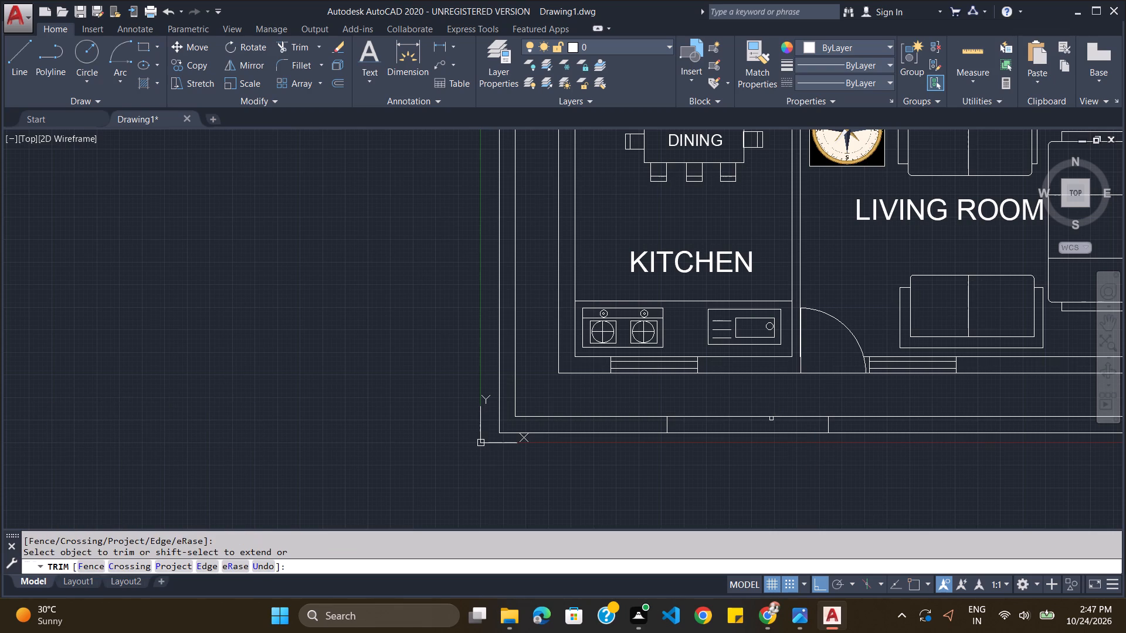
click(769, 417)
click(769, 419)
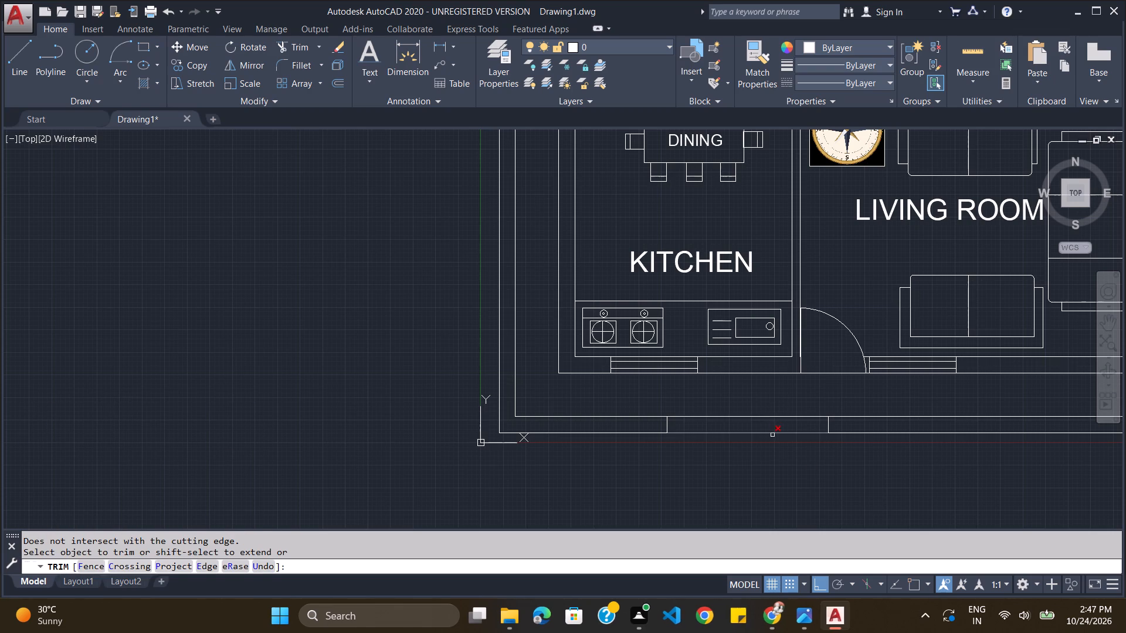
click(772, 435)
scroll(772, 418, up, 3)
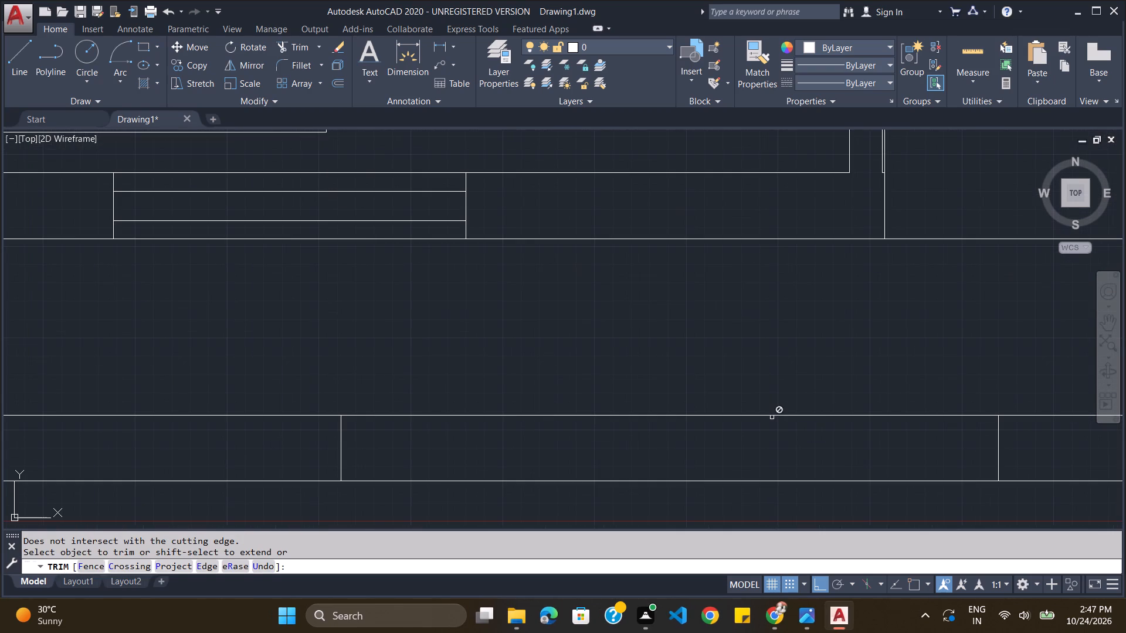
key(Escape)
click(772, 416)
click(772, 416)
key(Escape)
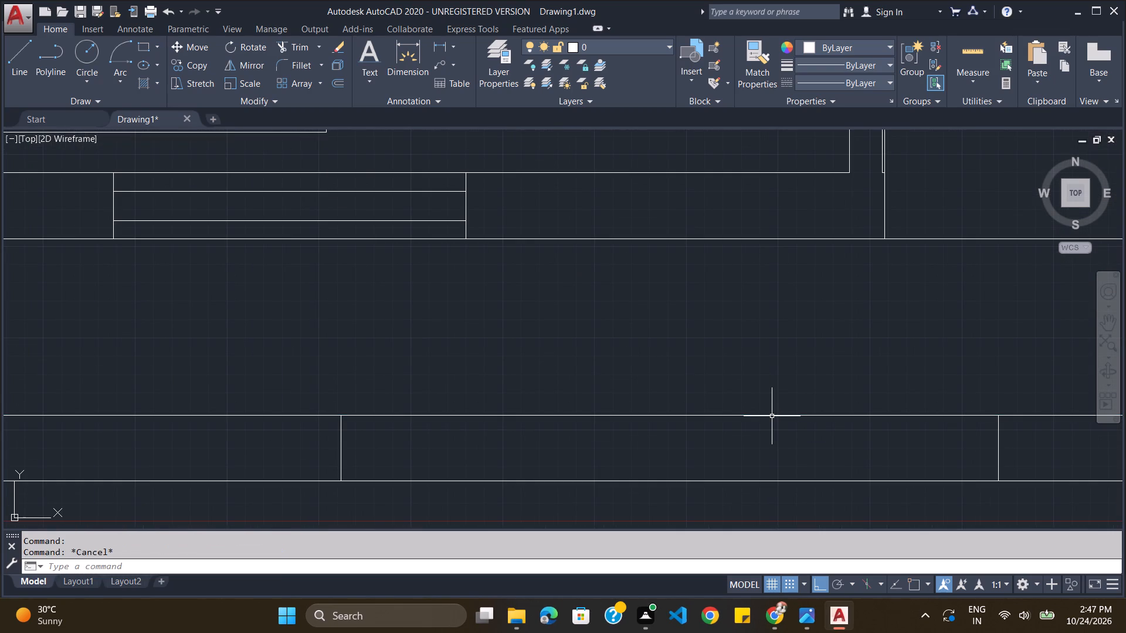
click(772, 416)
key(Escape)
Trim the inner and outer south boundary wall lines between the two ends of the gate rectangle.
scroll(346, 438, up, 5)
key(Escape)
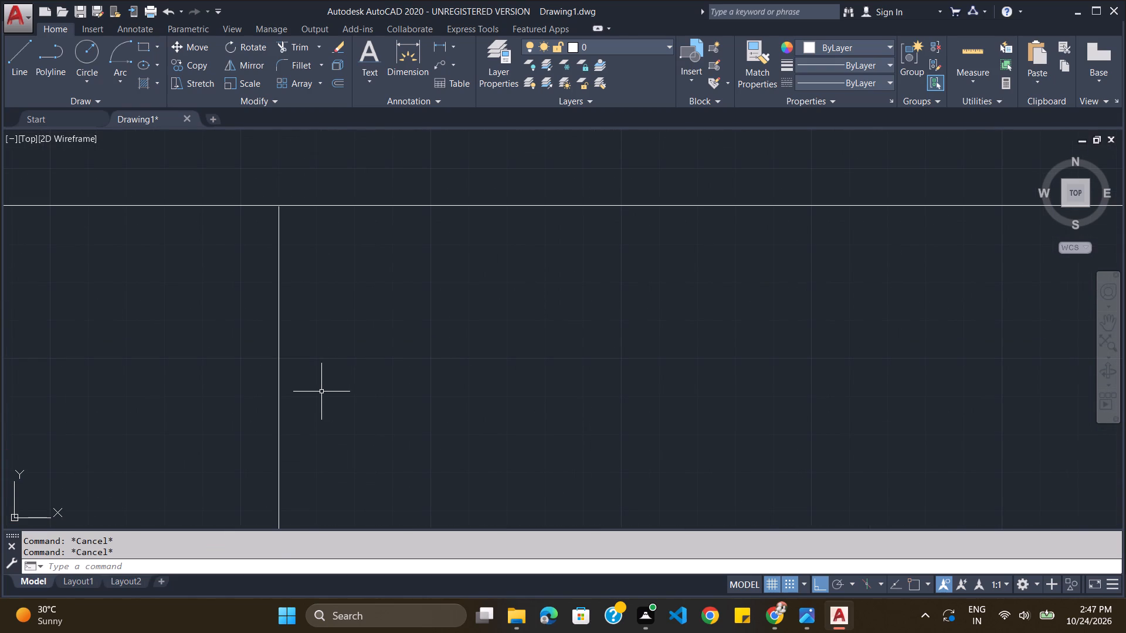
text(TRIM)
key(Return)
key(Return)
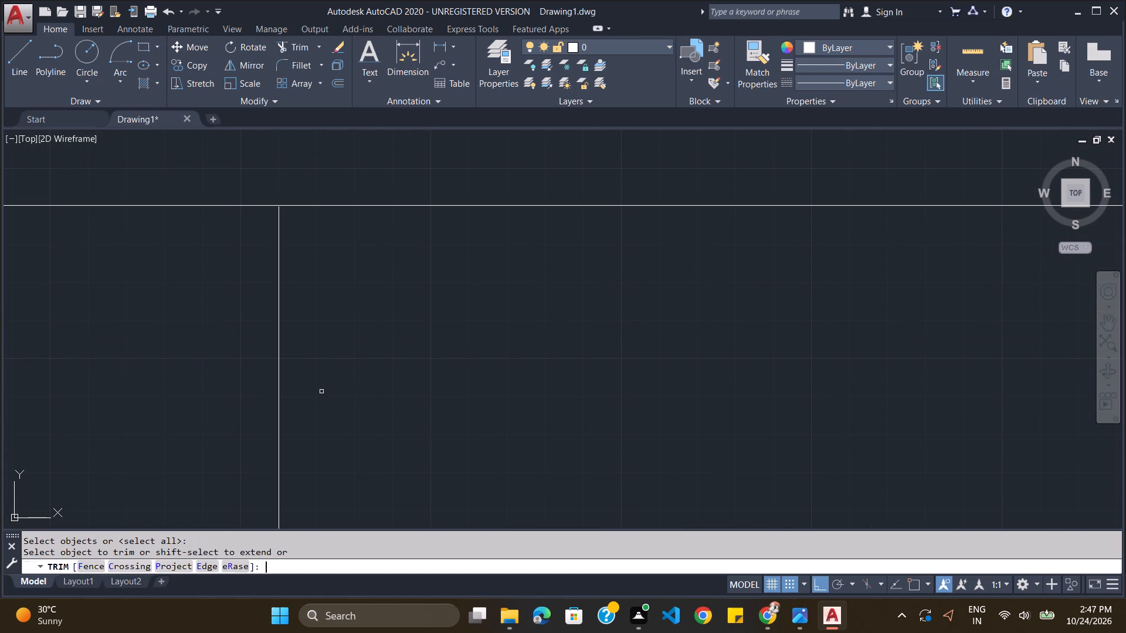
scroll(321, 392, up, 1)
scroll(261, 361, down, 2)
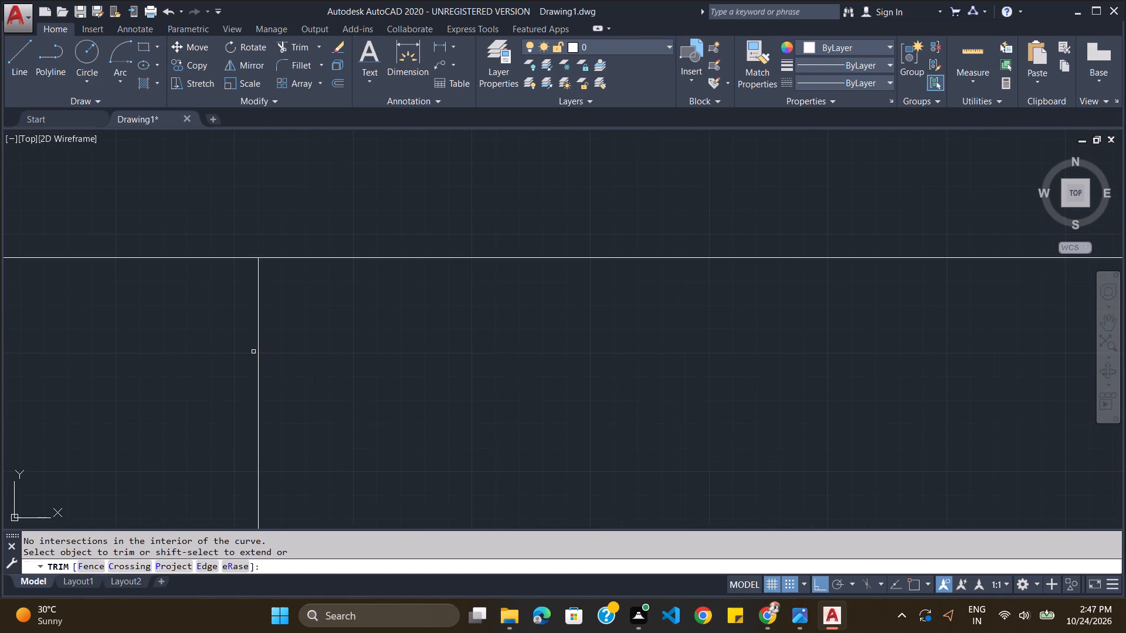
shift+click(257, 352)
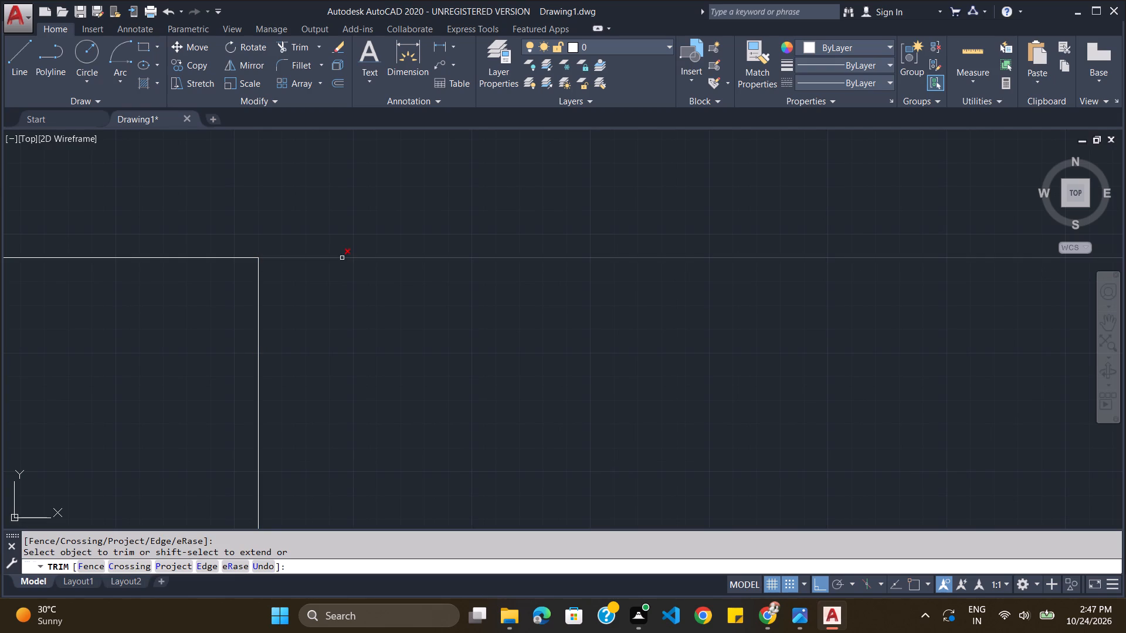
scroll(403, 321, down, 4)
scroll(1062, 335, up, 1)
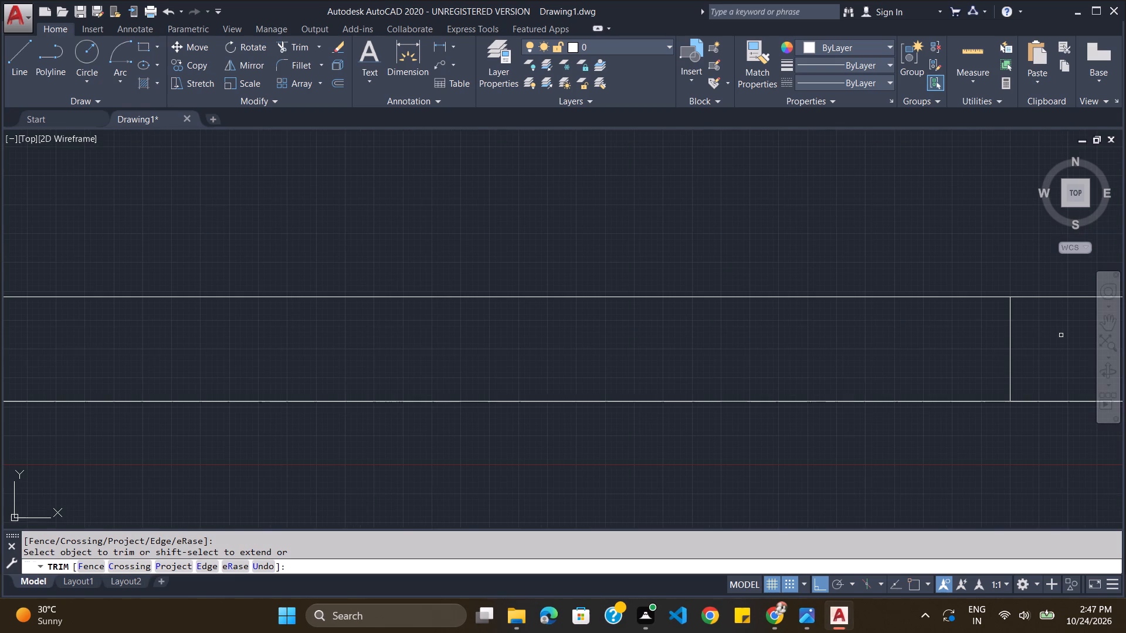
shift+click(1009, 325)
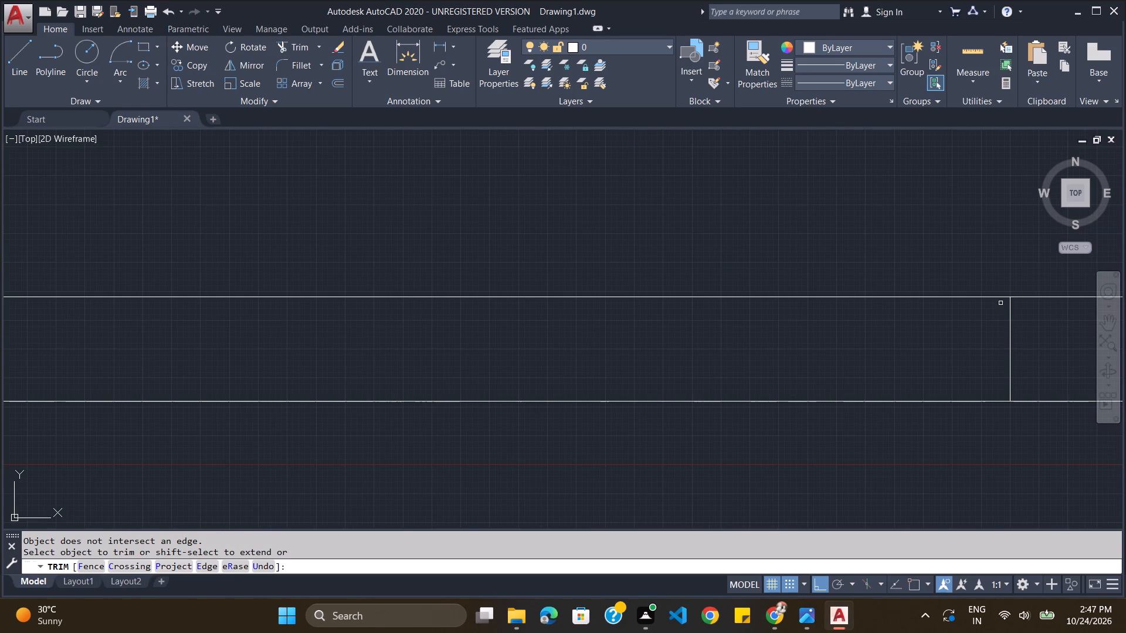
click(945, 297)
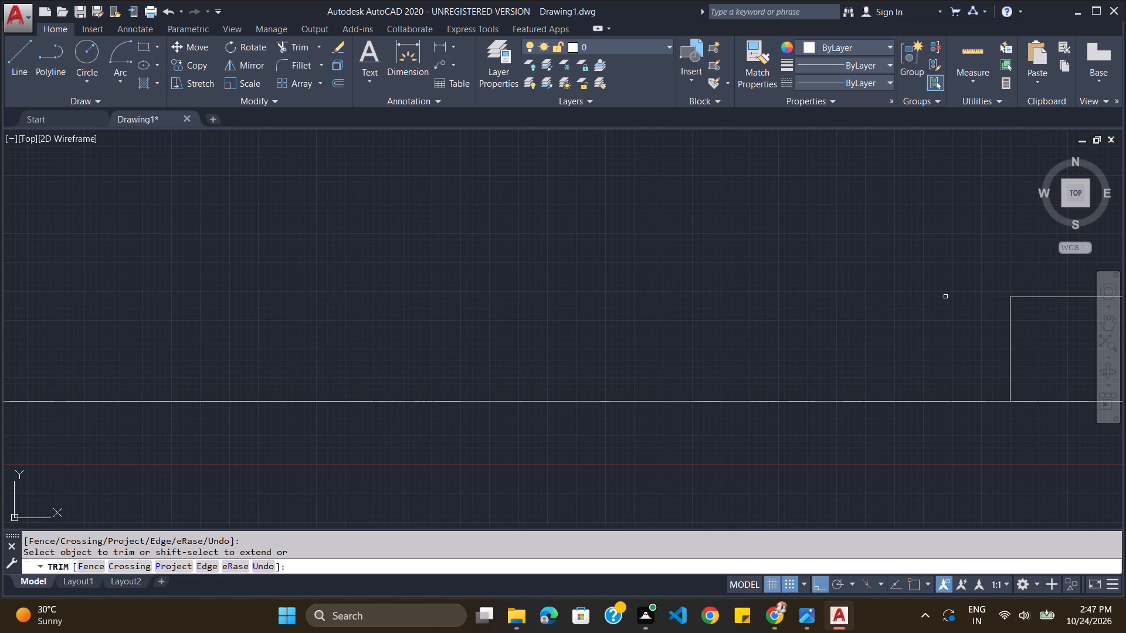
scroll(850, 377, down, 1)
click(816, 393)
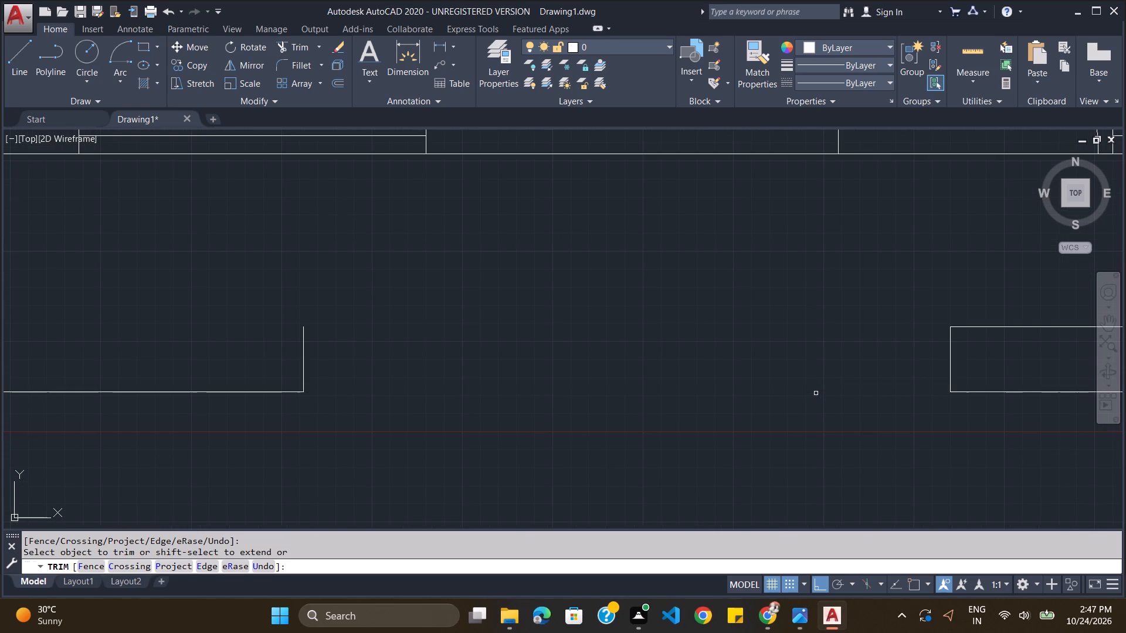
Extend the inner south boundary line back to the southwest corner and trim its portion across the gate opening.
scroll(287, 338, down, 3)
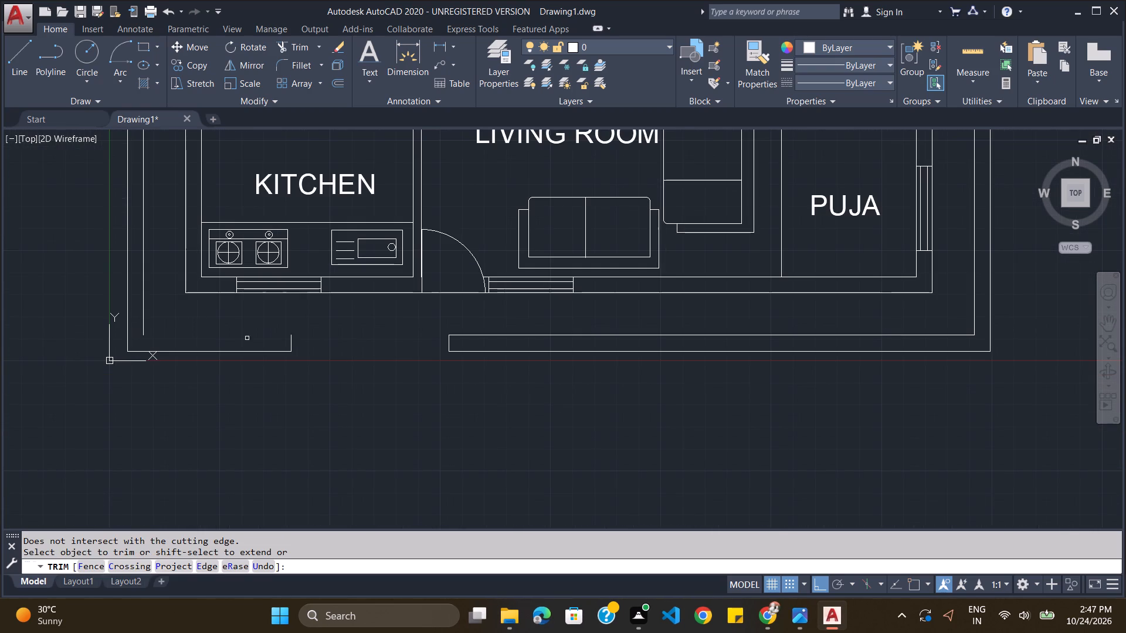
shift+click(481, 334)
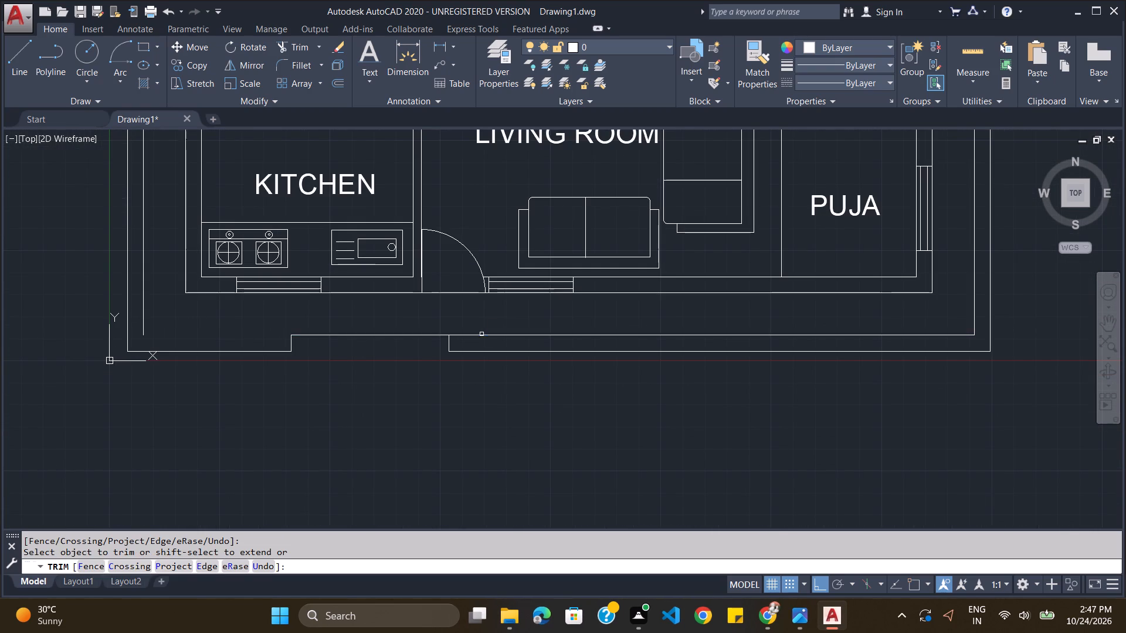
shift+click(422, 335)
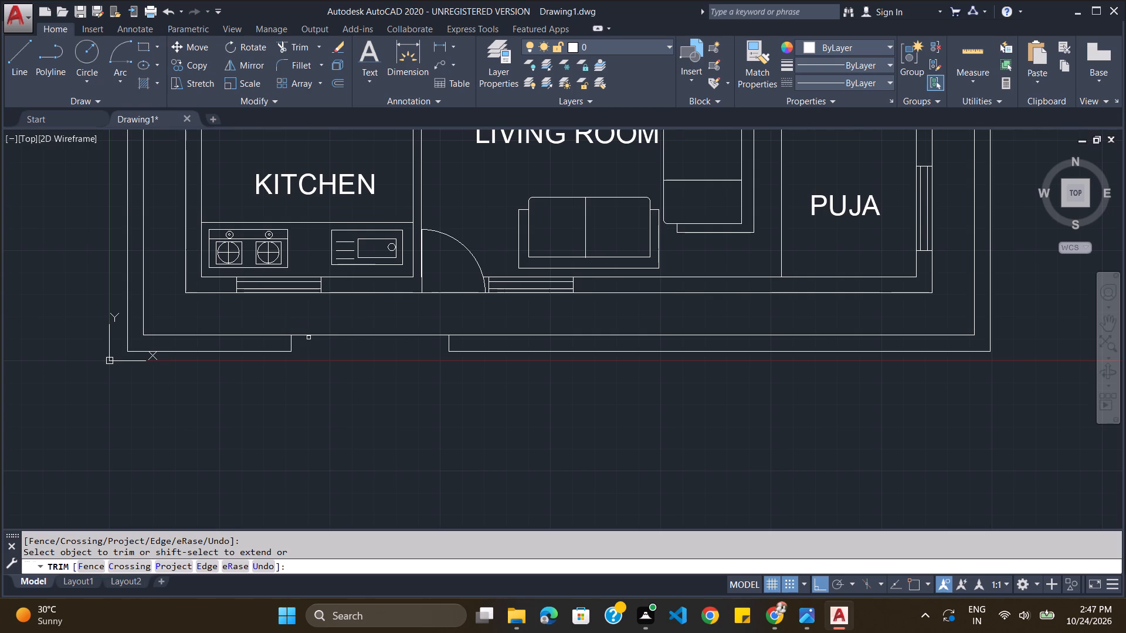
click(307, 336)
With object snap on, draw a straight line across the gate opening, joining the outer corners of the two wall ends.
scroll(455, 349, down, 2)
scroll(382, 343, up, 1)
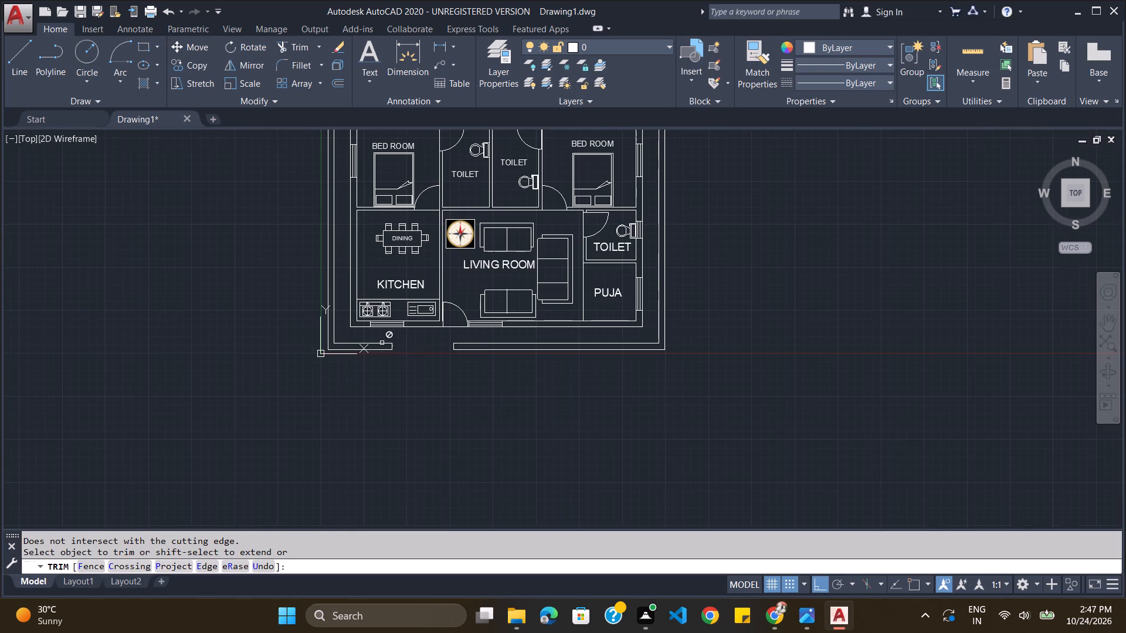
scroll(382, 343, up, 4)
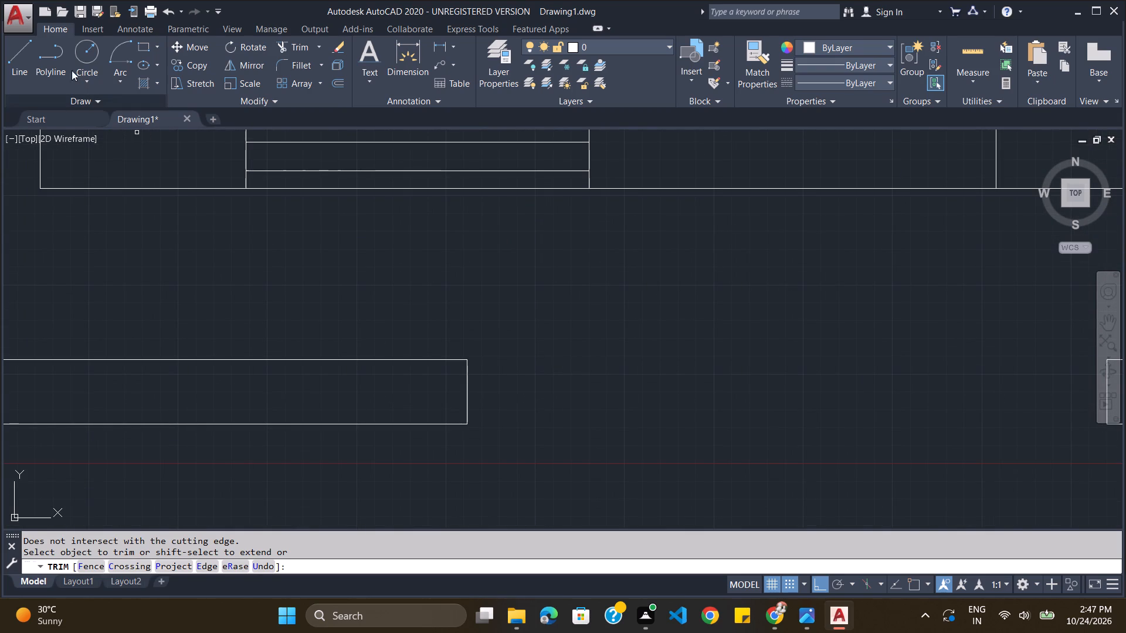
click(21, 60)
click(910, 576)
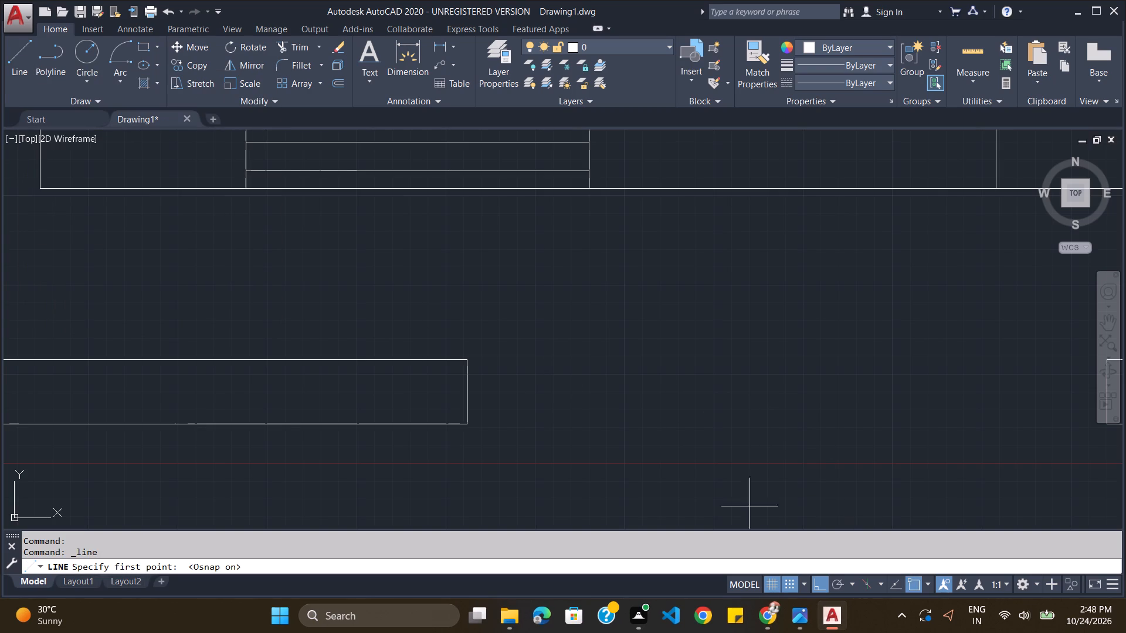
click(463, 426)
scroll(707, 409, down, 5)
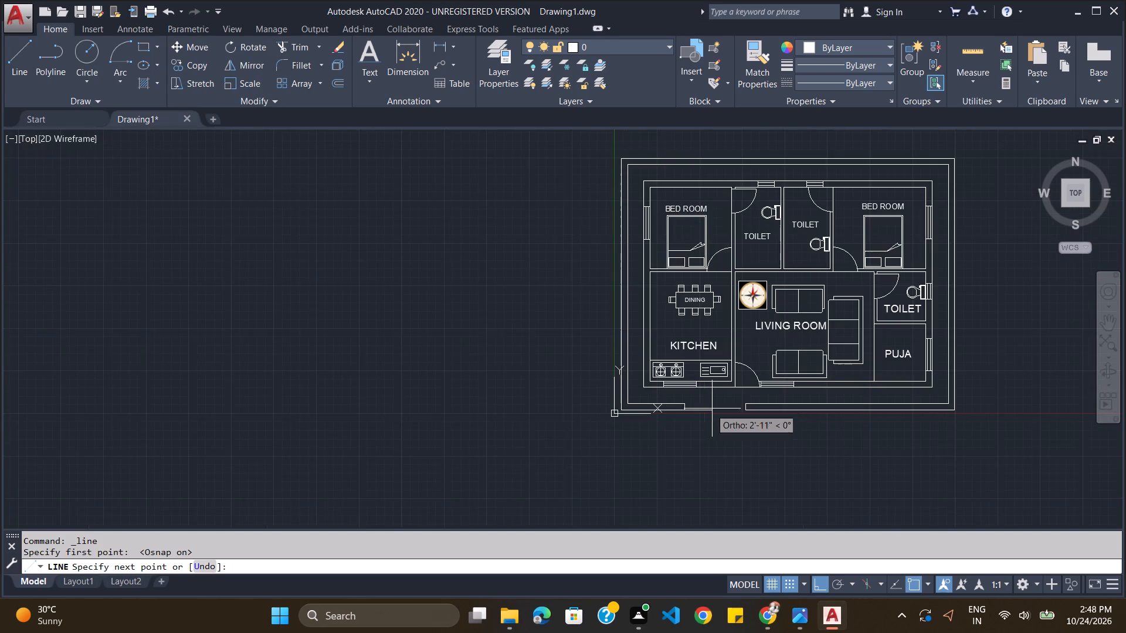
scroll(758, 419, up, 5)
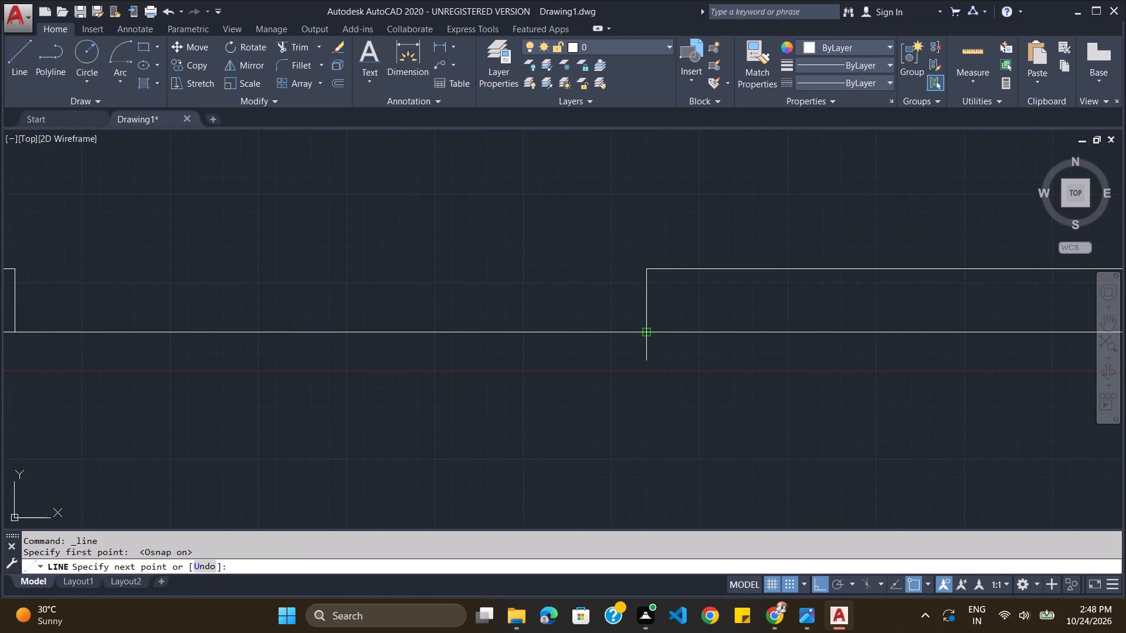
click(643, 334)
key(Escape)
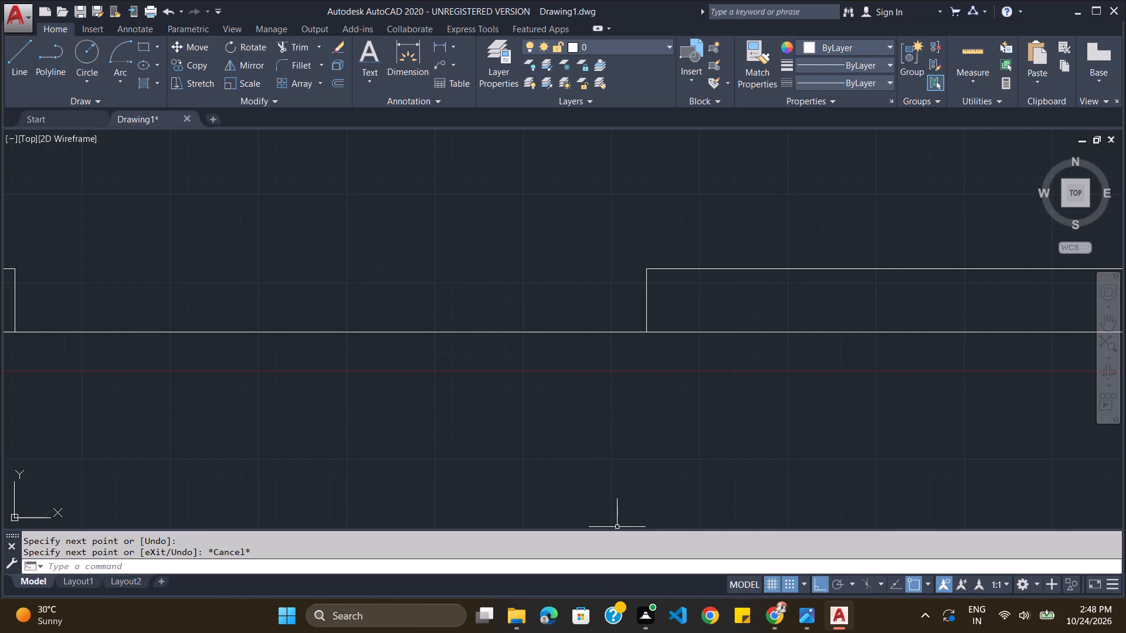
Offset the gate line 4.5" inward within the wall thickness, checking the gate against the east facing house reference image.
click(607, 564)
key(o)
key(Return)
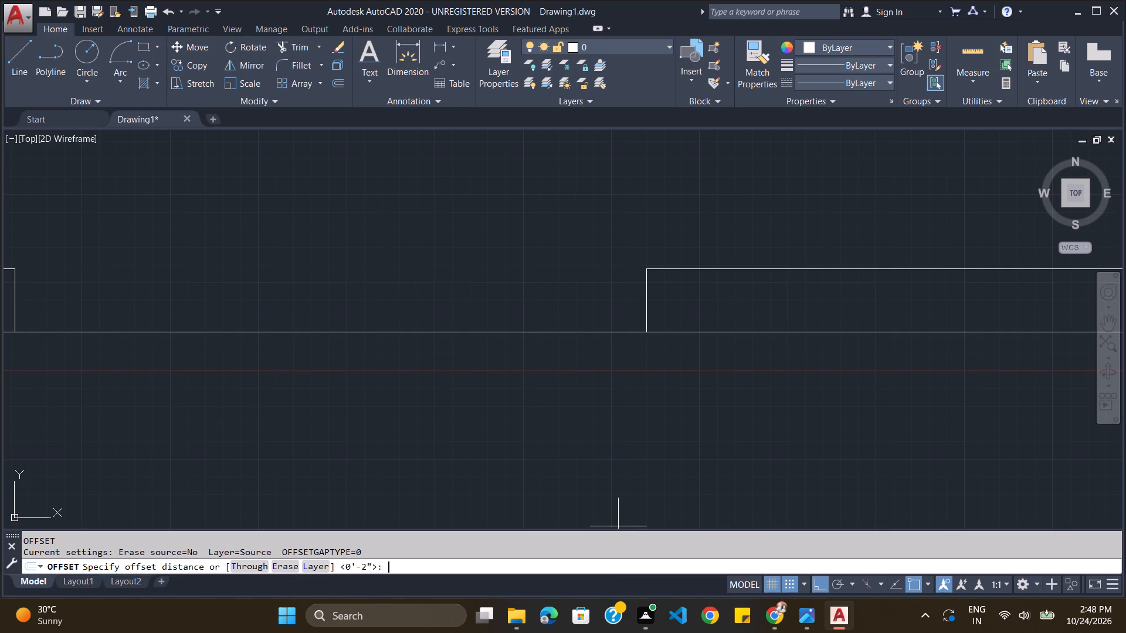
text(4.5")
key(Return)
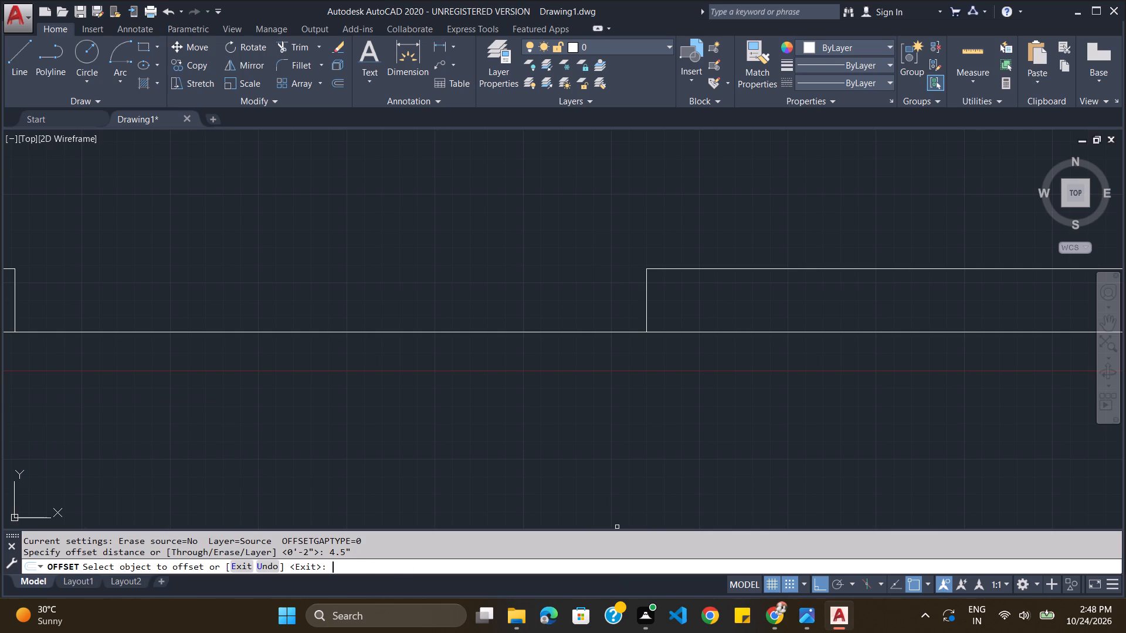
click(506, 332)
click(507, 323)
scroll(541, 331, down, 3)
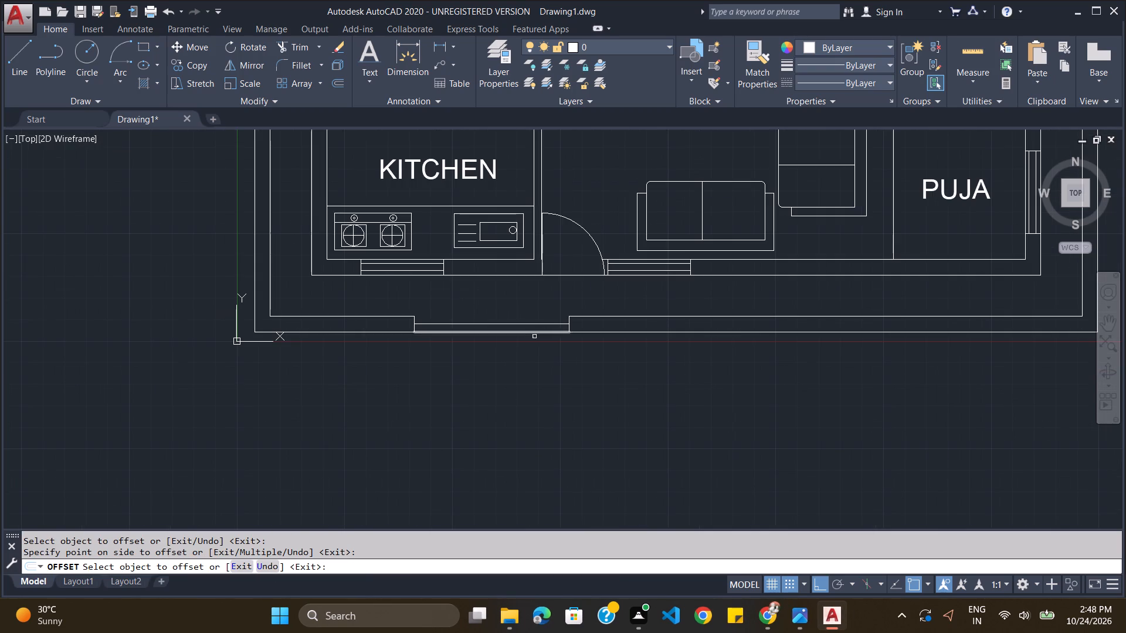
scroll(469, 365, down, 1)
key(alt+Tab)
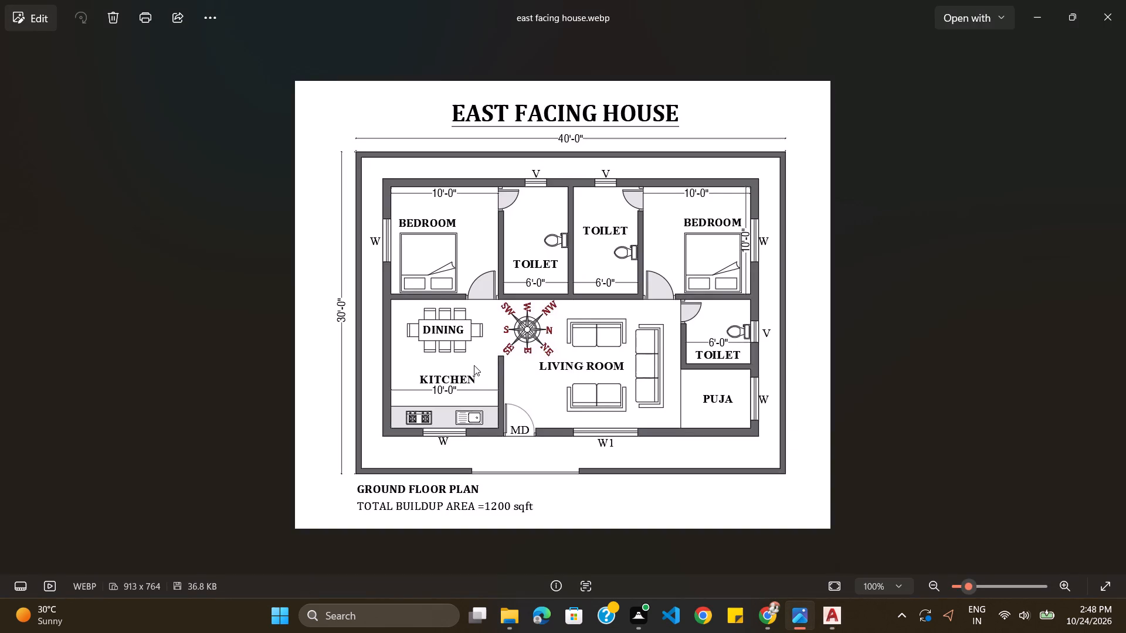
key(alt+Tab)
key(Escape)
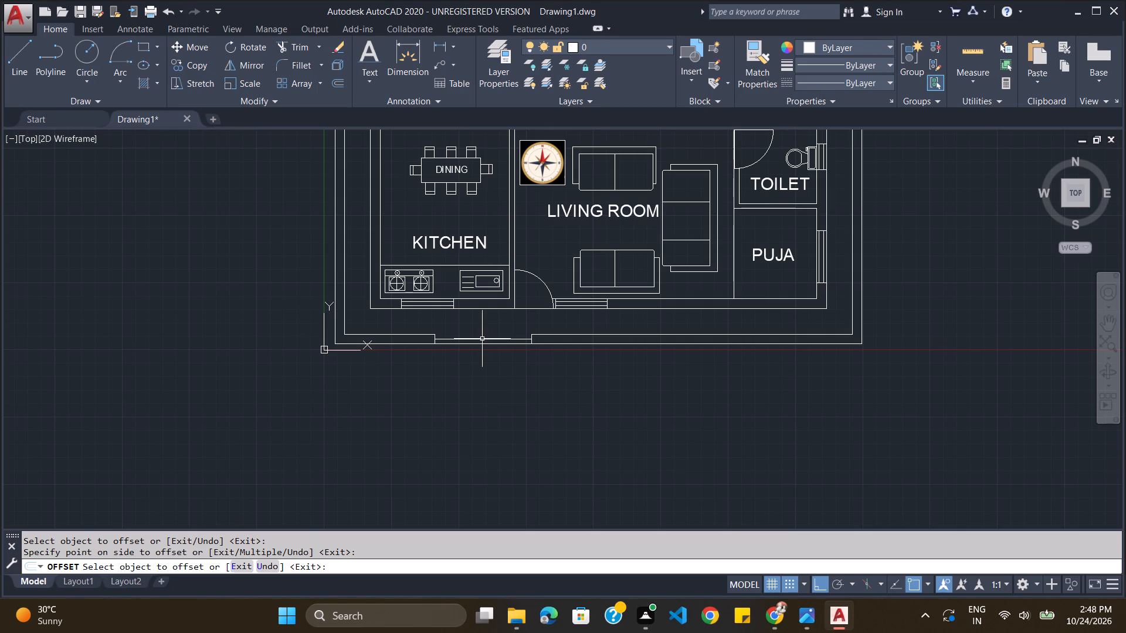
Replace the inner gate line in the south boundary wall by offsetting the outer gate line 3" inward.
click(482, 339)
key(Delete)
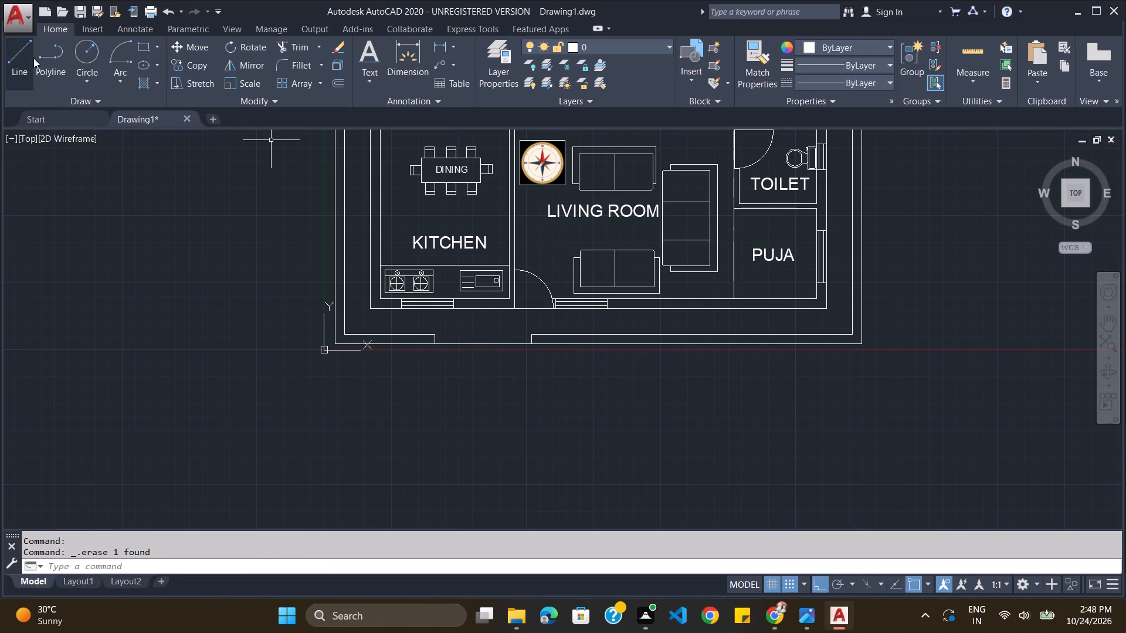
click(340, 80)
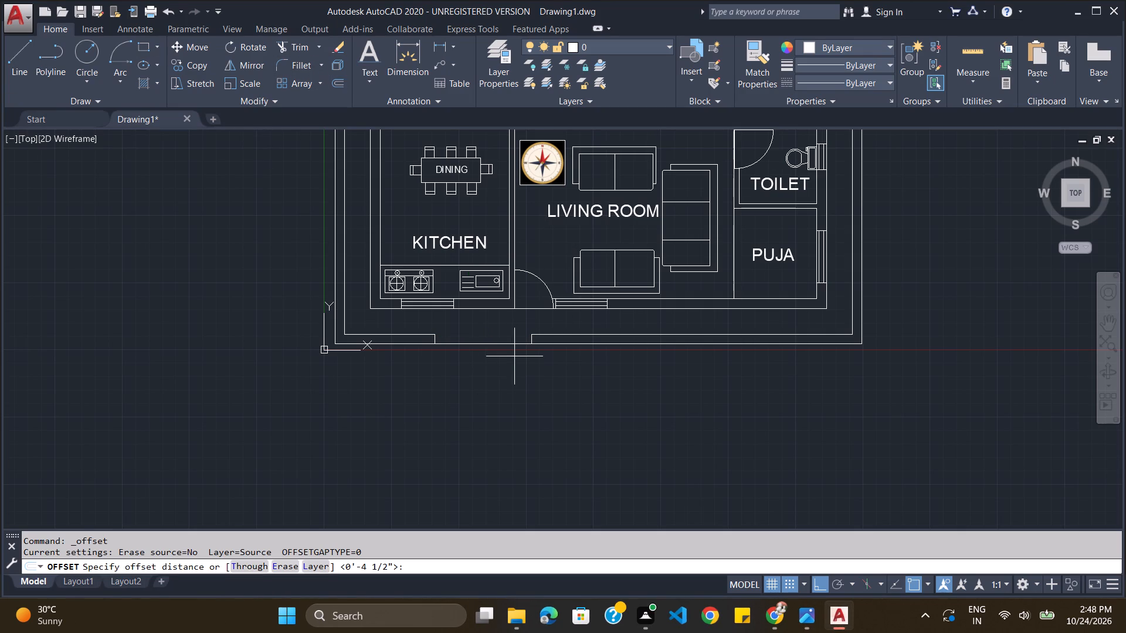
key(Escape)
key(o)
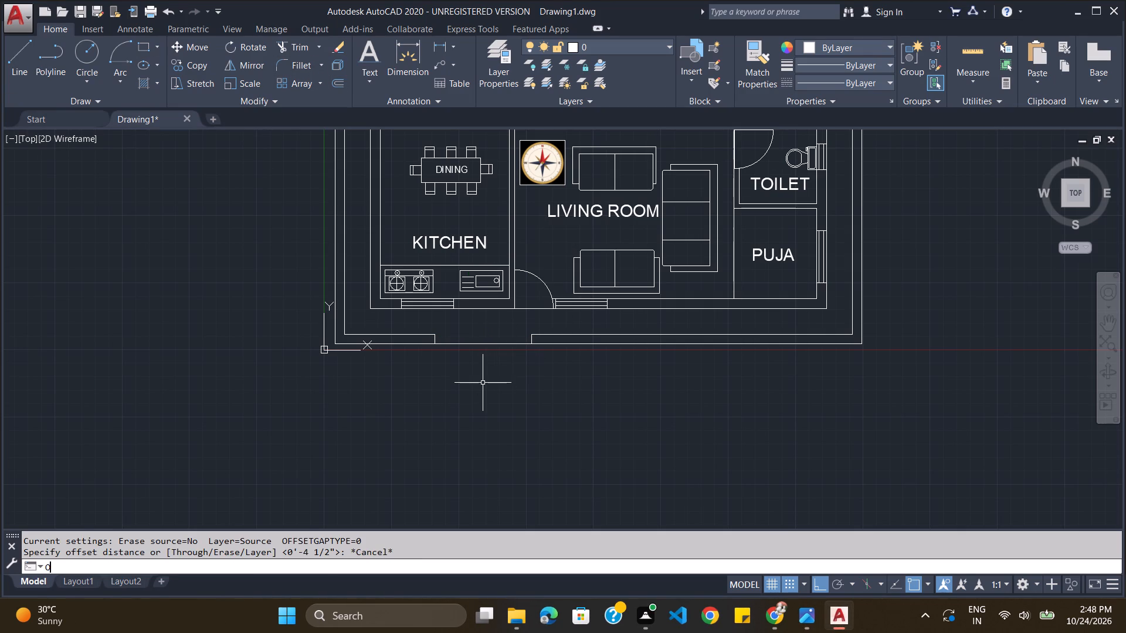
key(Return)
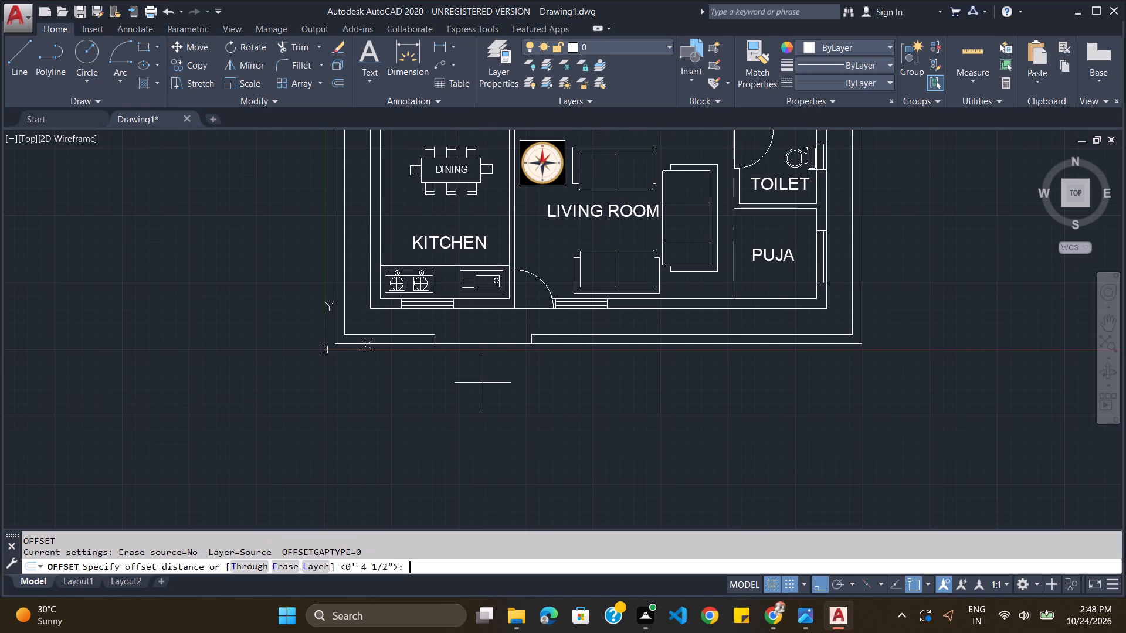
text(3")
key(Return)
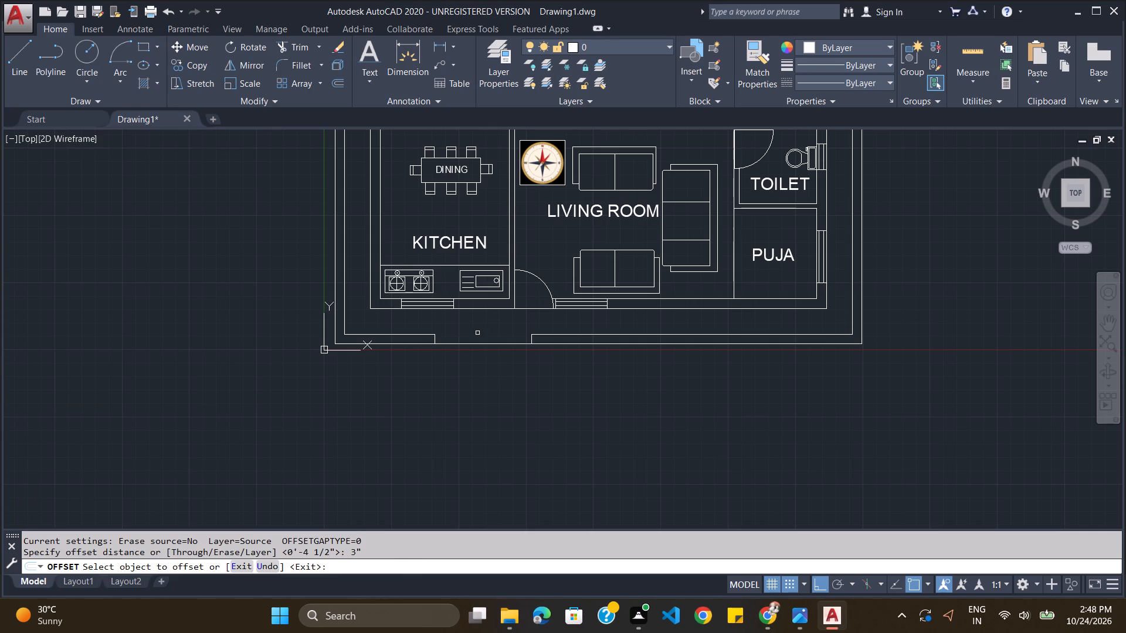
click(482, 344)
click(486, 336)
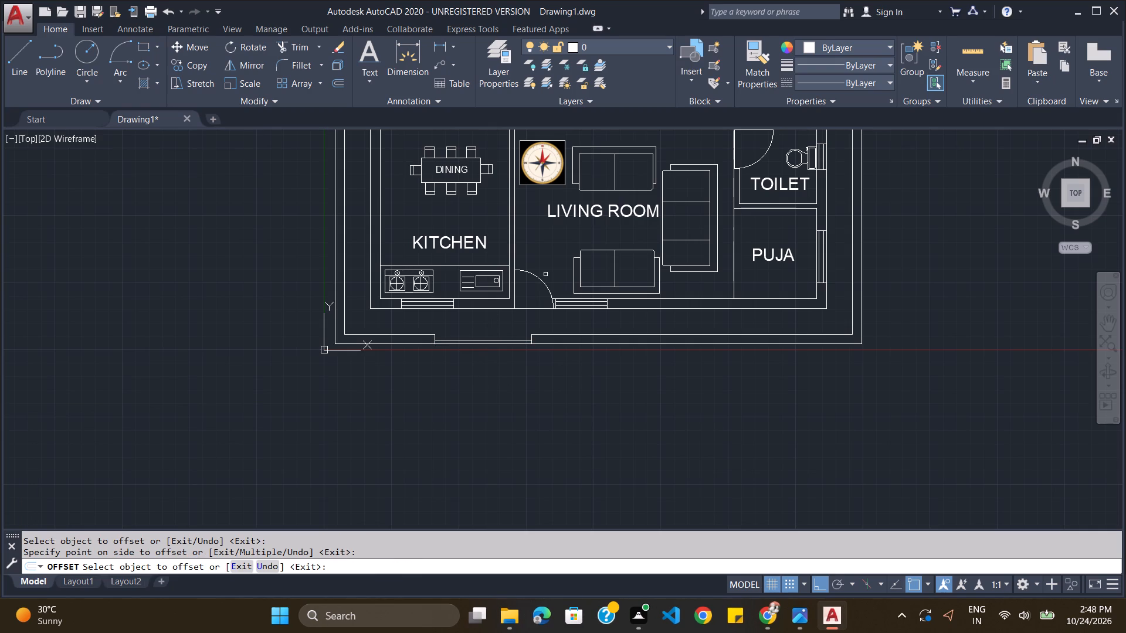
Compare the whole floor plan with the east facing house reference image to find what is still missing.
key(alt+Tab)
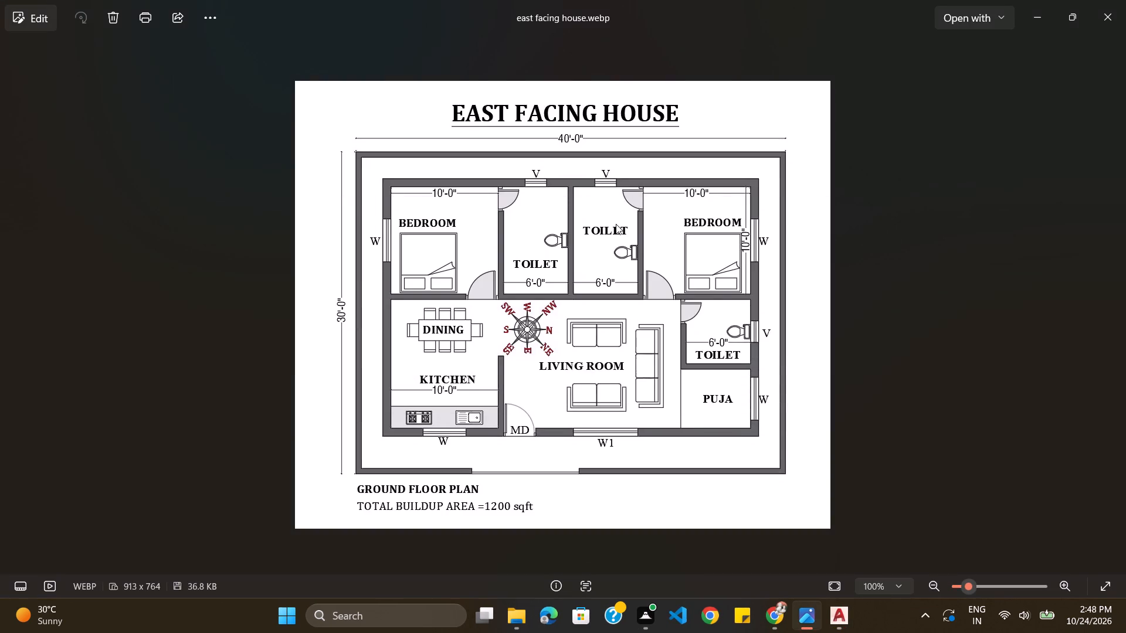
key(alt+Tab)
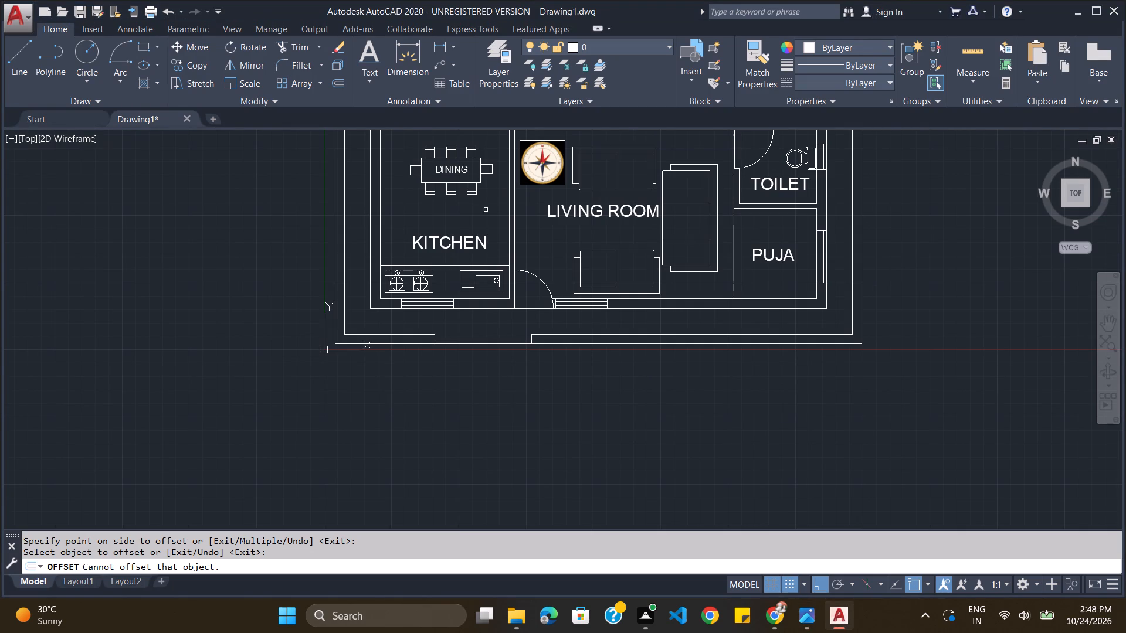
scroll(477, 245, down, 2)
scroll(460, 164, down, 1)
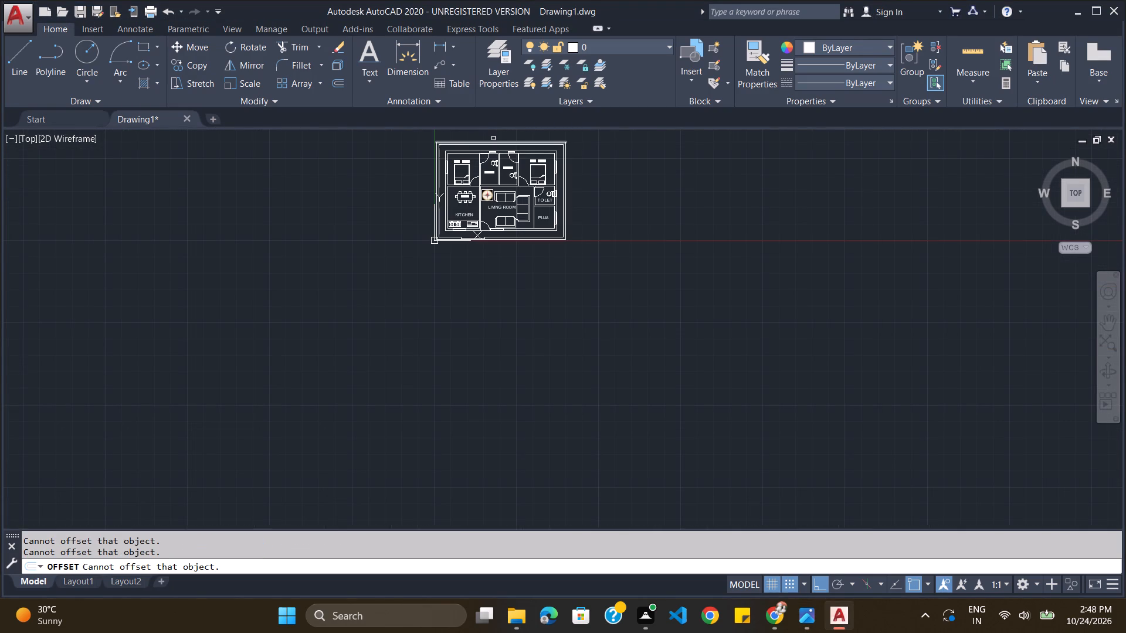
scroll(493, 138, up, 3)
scroll(494, 139, down, 1)
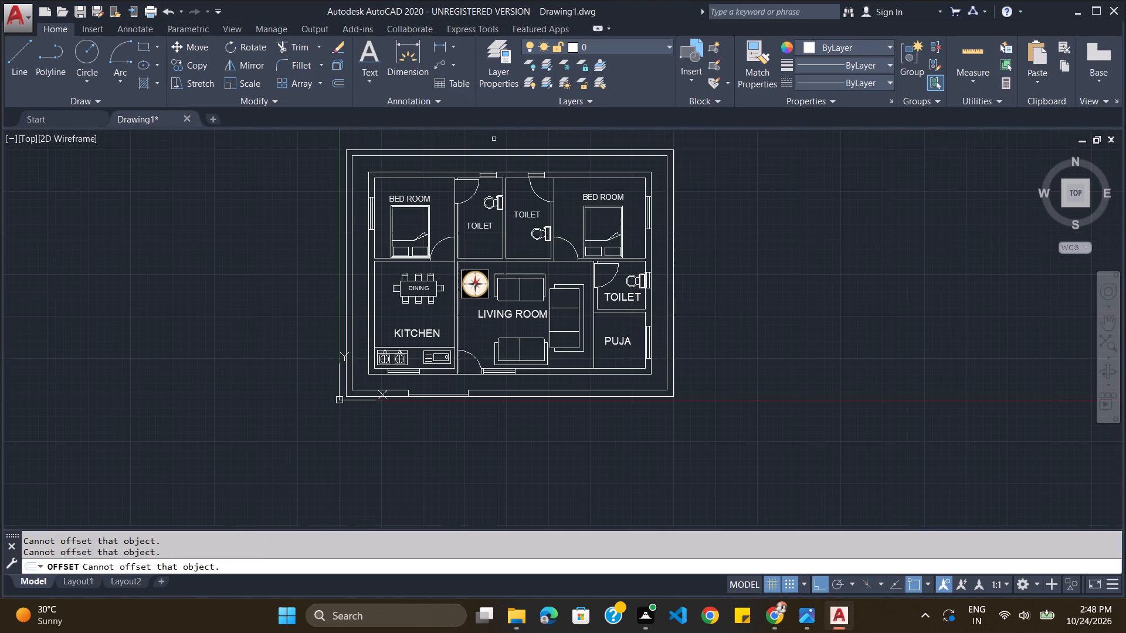
scroll(497, 195, up, 1)
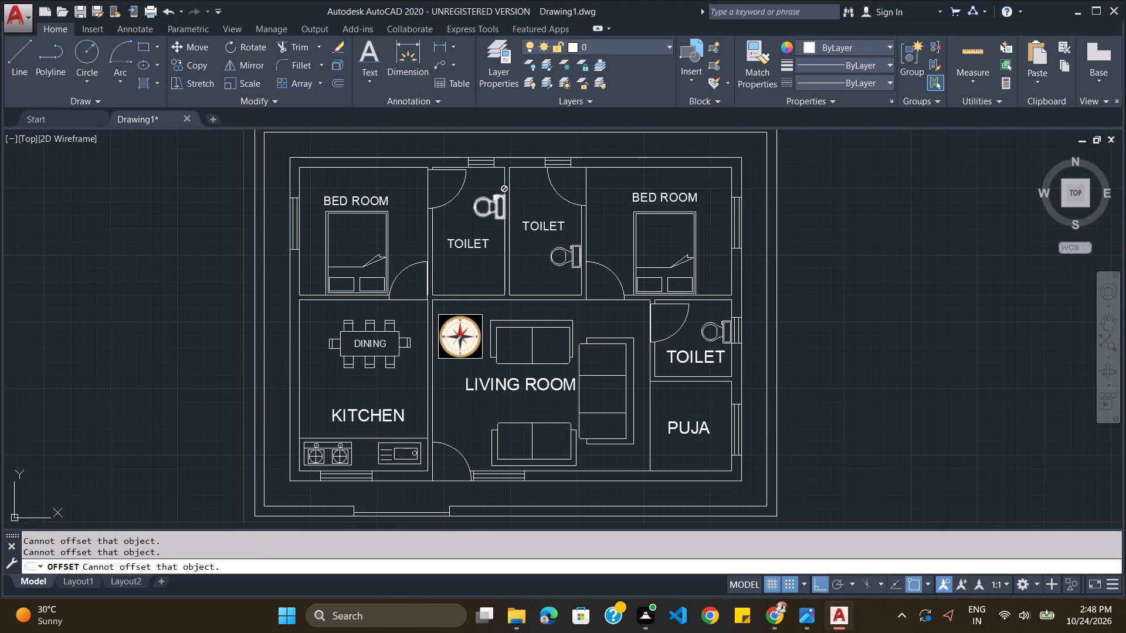
key(alt+Tab)
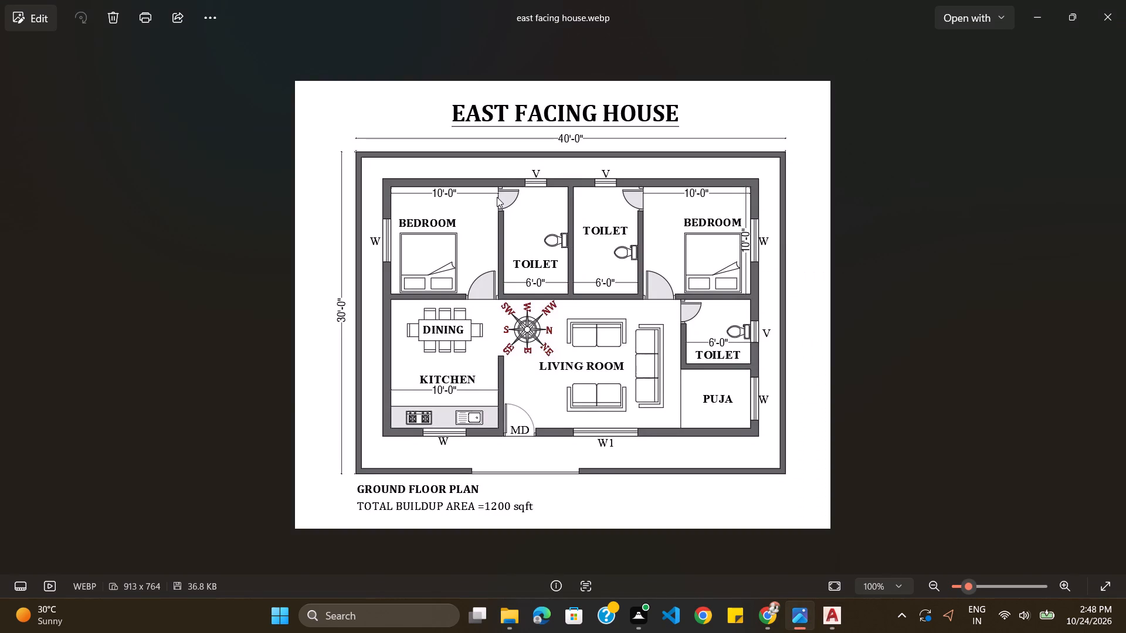
key(alt+Tab)
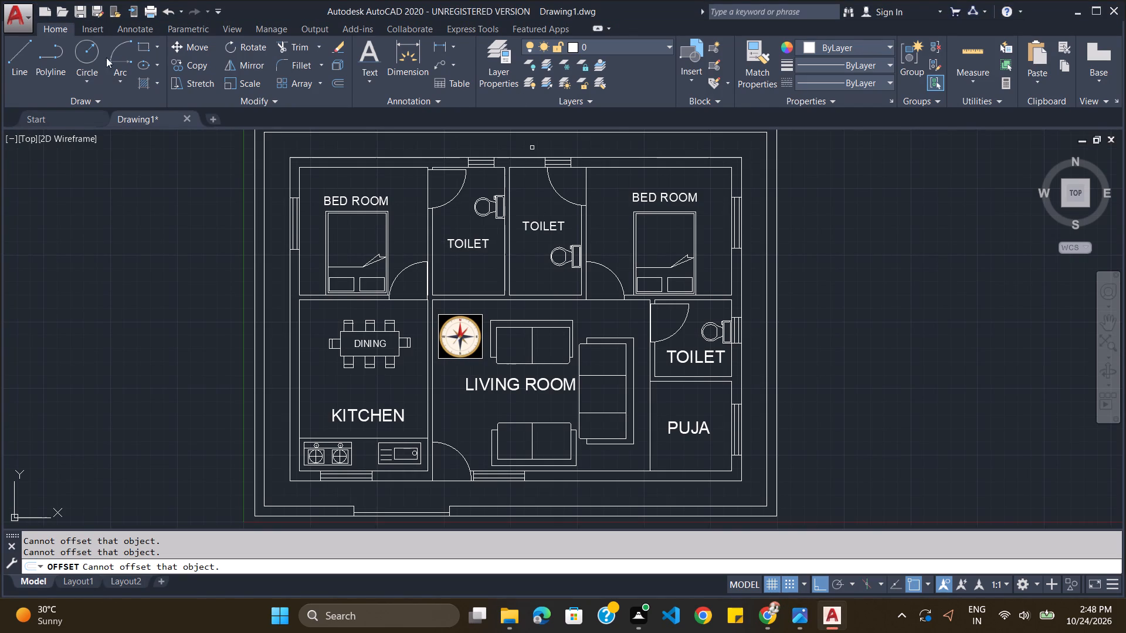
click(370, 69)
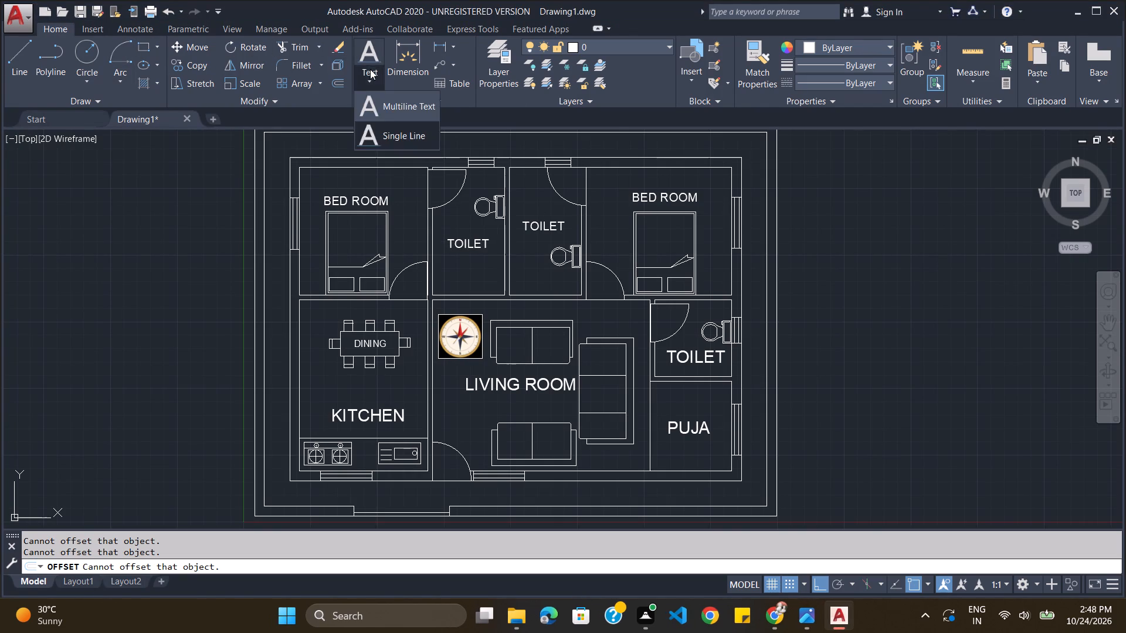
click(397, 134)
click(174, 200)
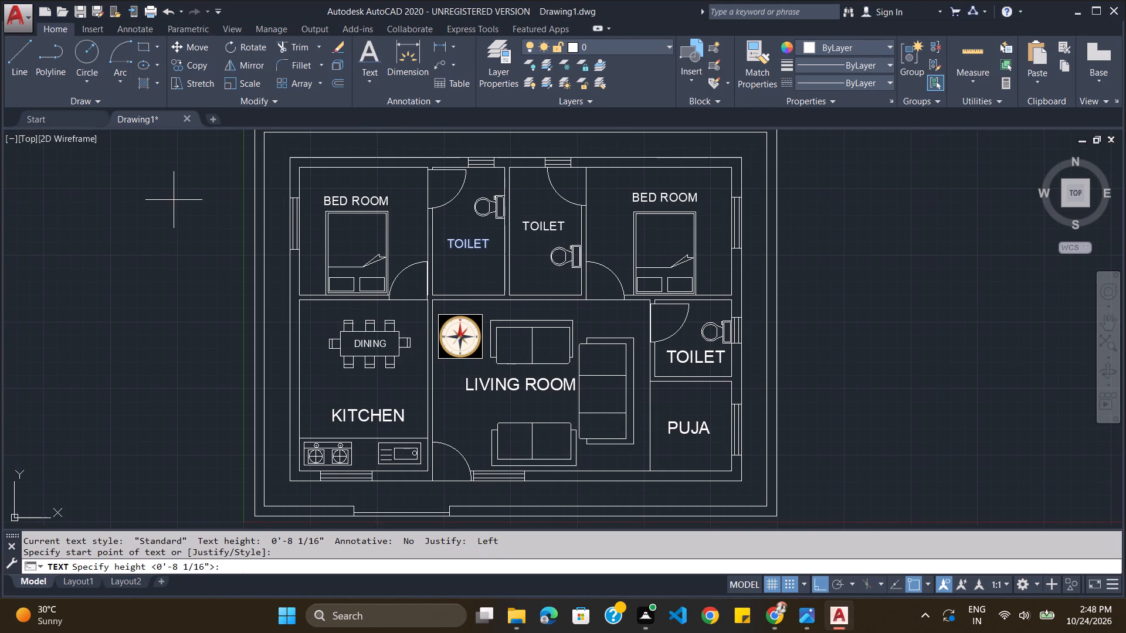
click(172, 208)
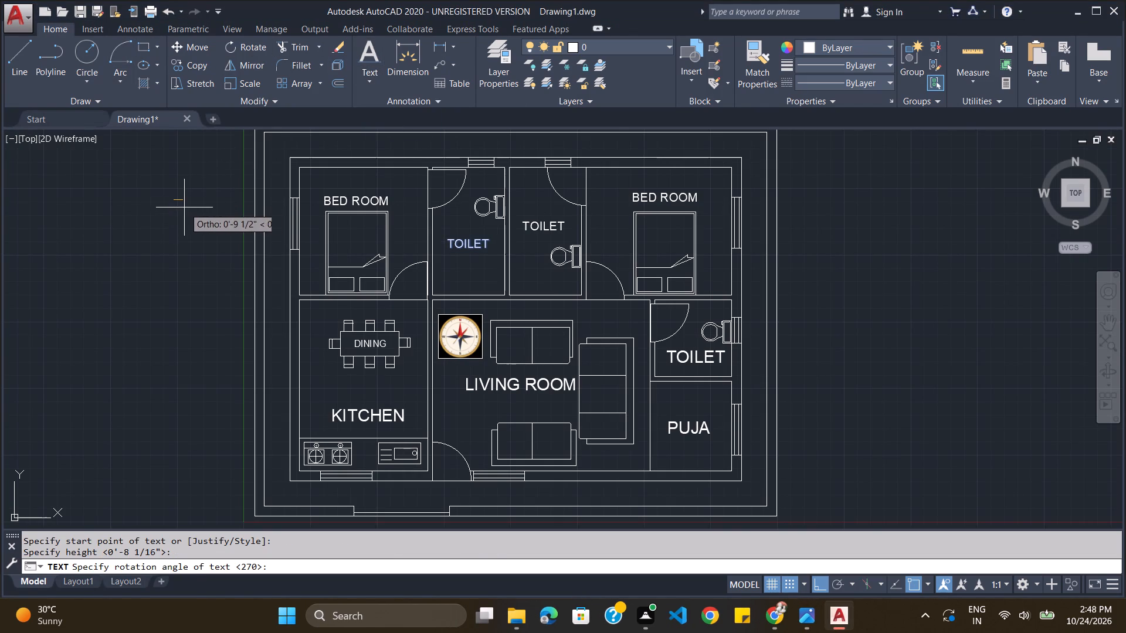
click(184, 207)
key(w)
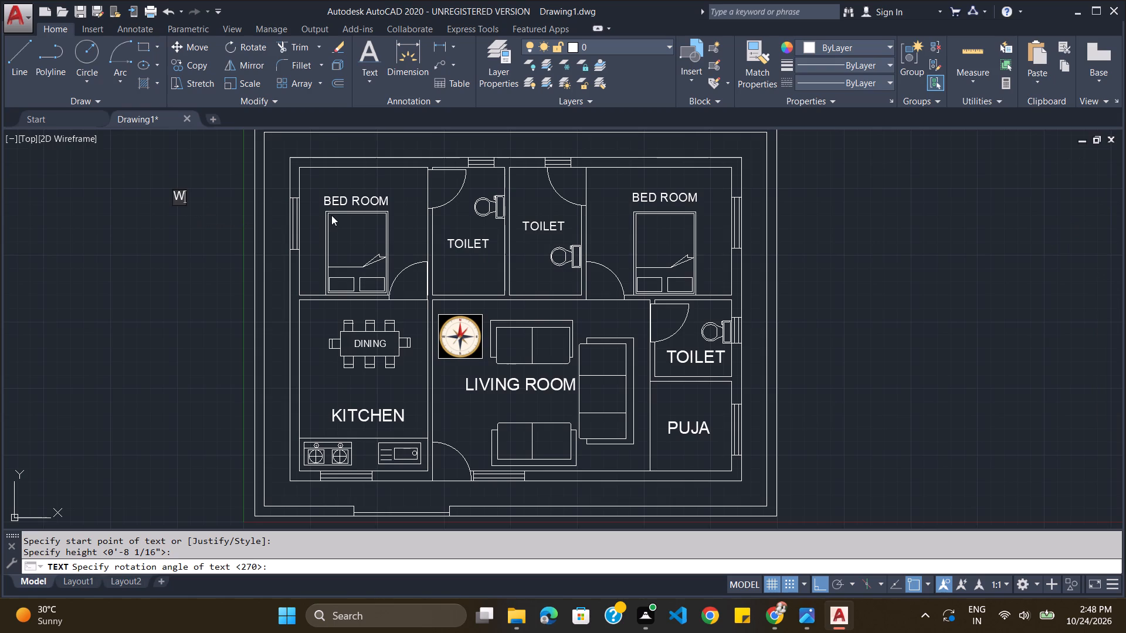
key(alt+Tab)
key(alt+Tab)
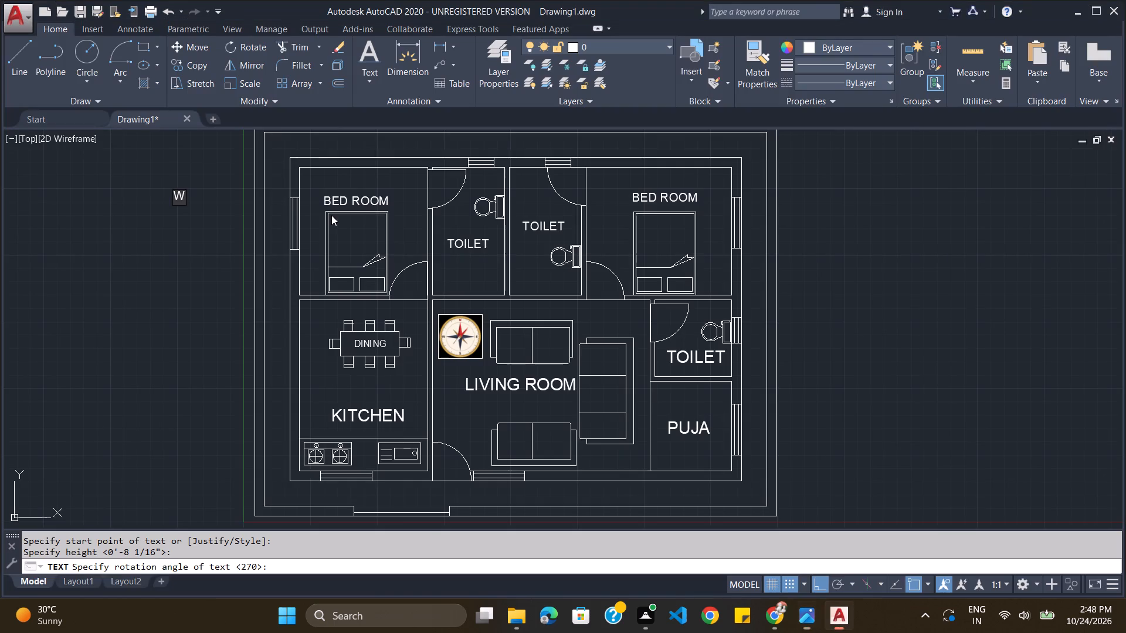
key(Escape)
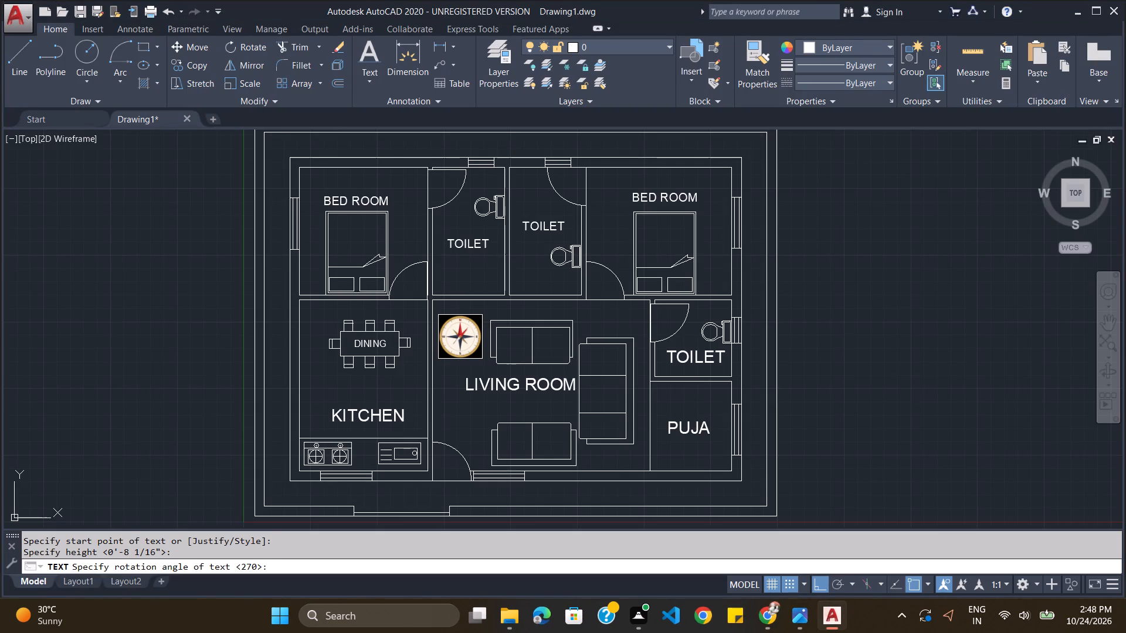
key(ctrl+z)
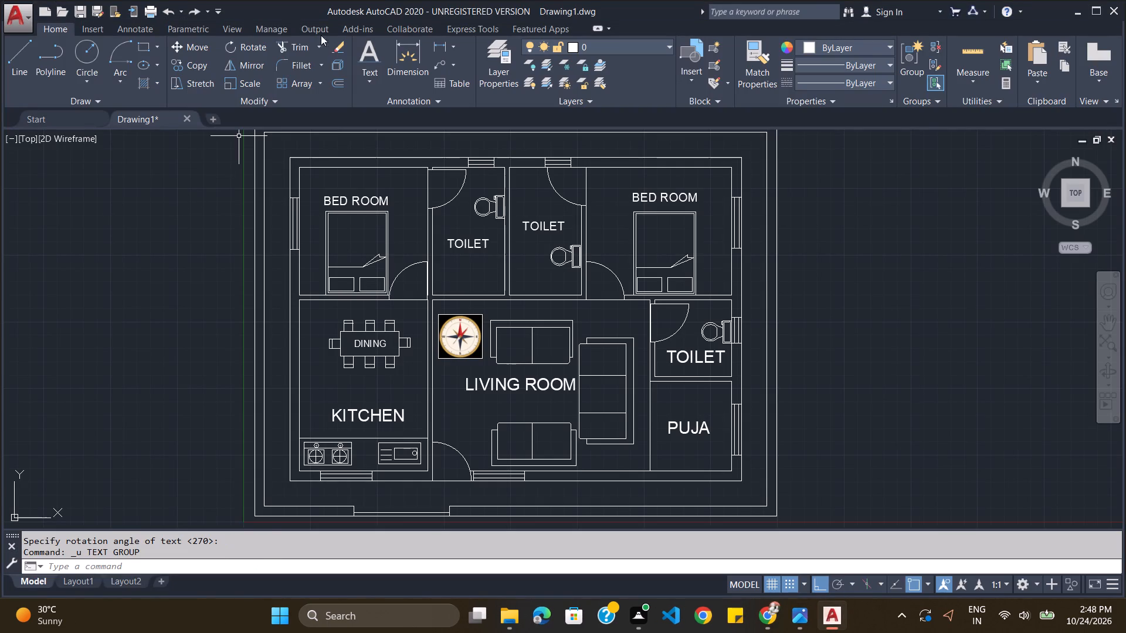
Add a horizontal single-line text W in the empty space west of the boundary wall, beside the west bedroom.
click(362, 80)
click(368, 131)
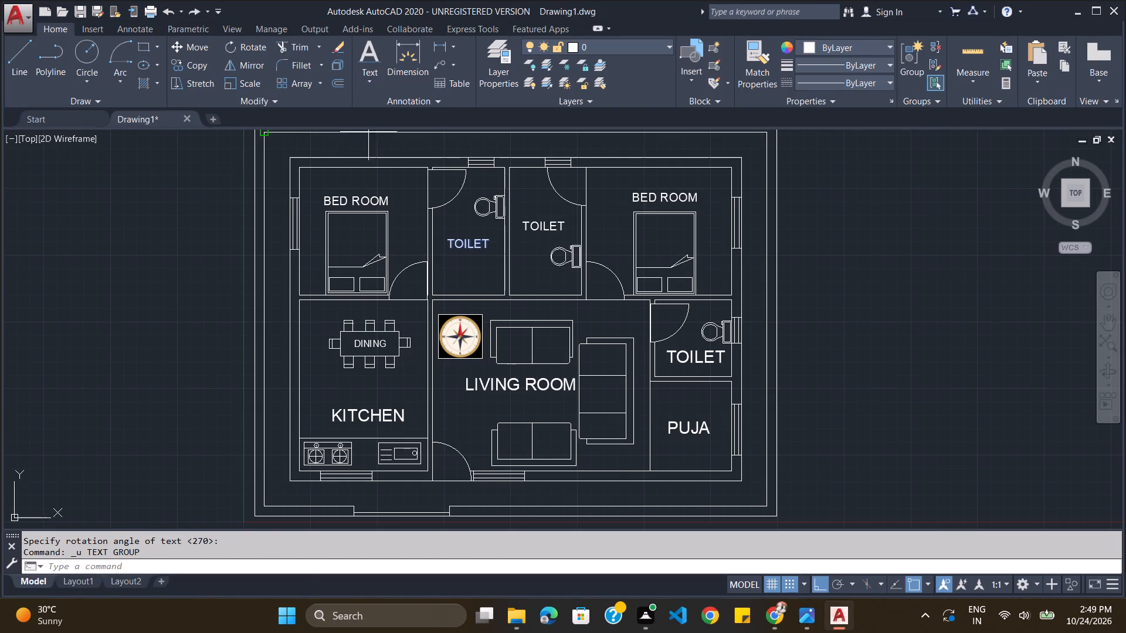
click(144, 191)
click(139, 203)
click(164, 203)
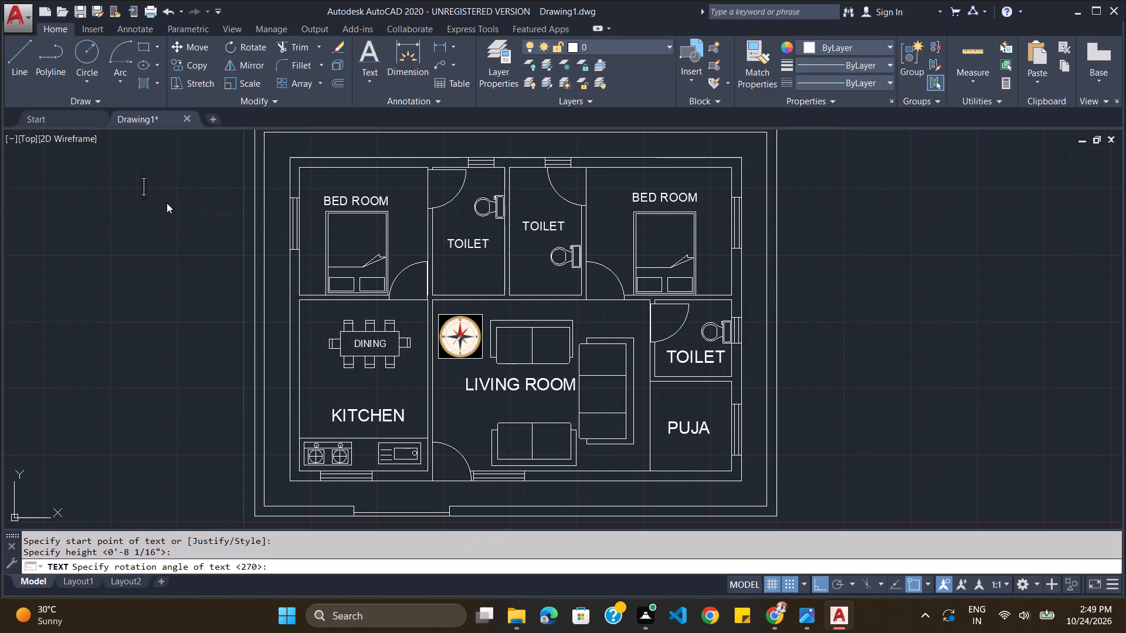
key(w)
key(Return)
key(Return)
Cut the W label and paste it just below the kitchen window, with object snap off.
click(151, 185)
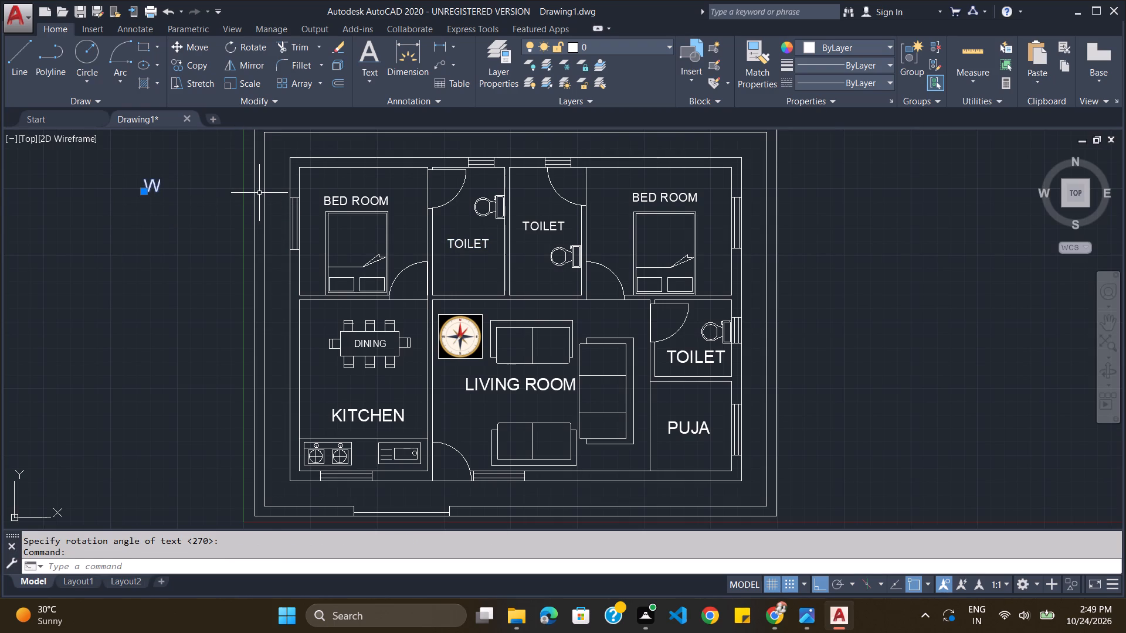
key(ctrl+x)
key(ctrl+v)
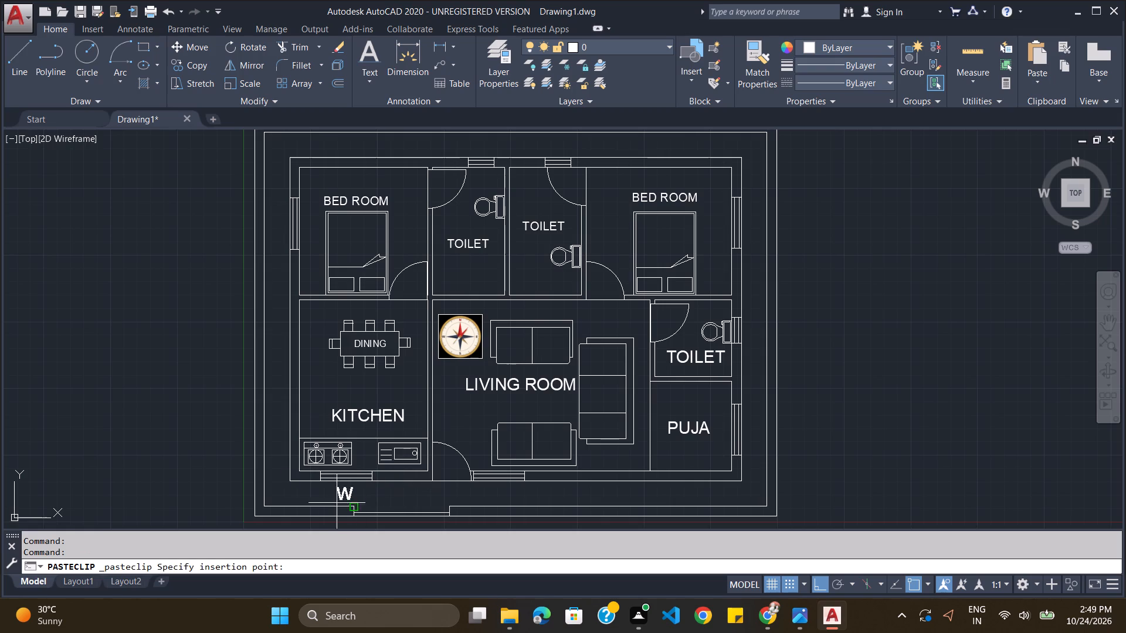
click(805, 578)
click(917, 587)
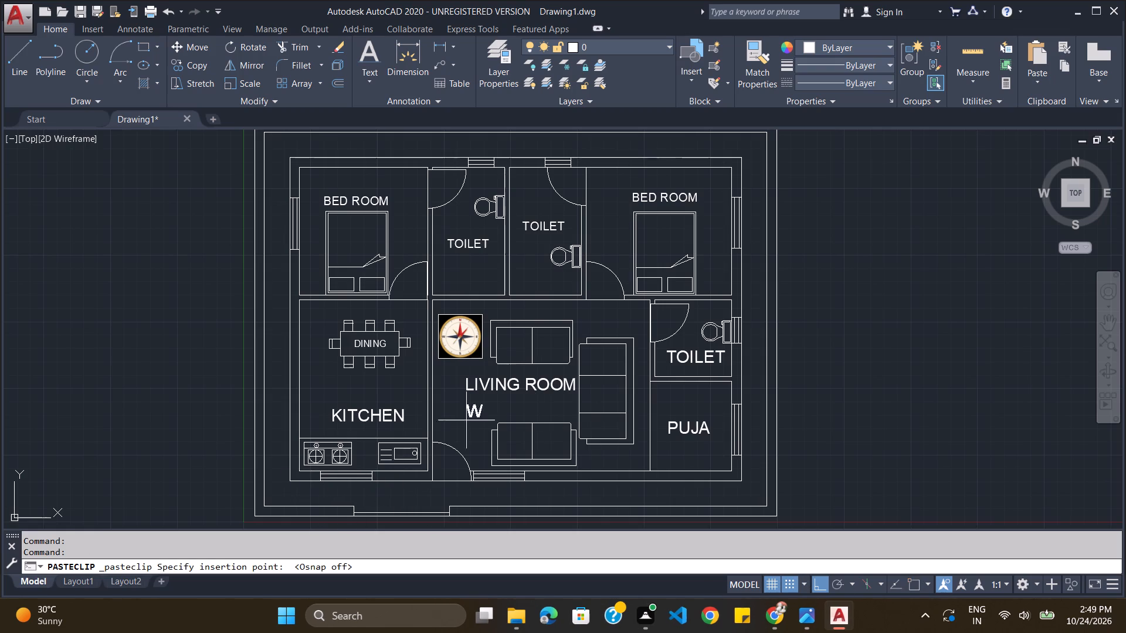
click(337, 501)
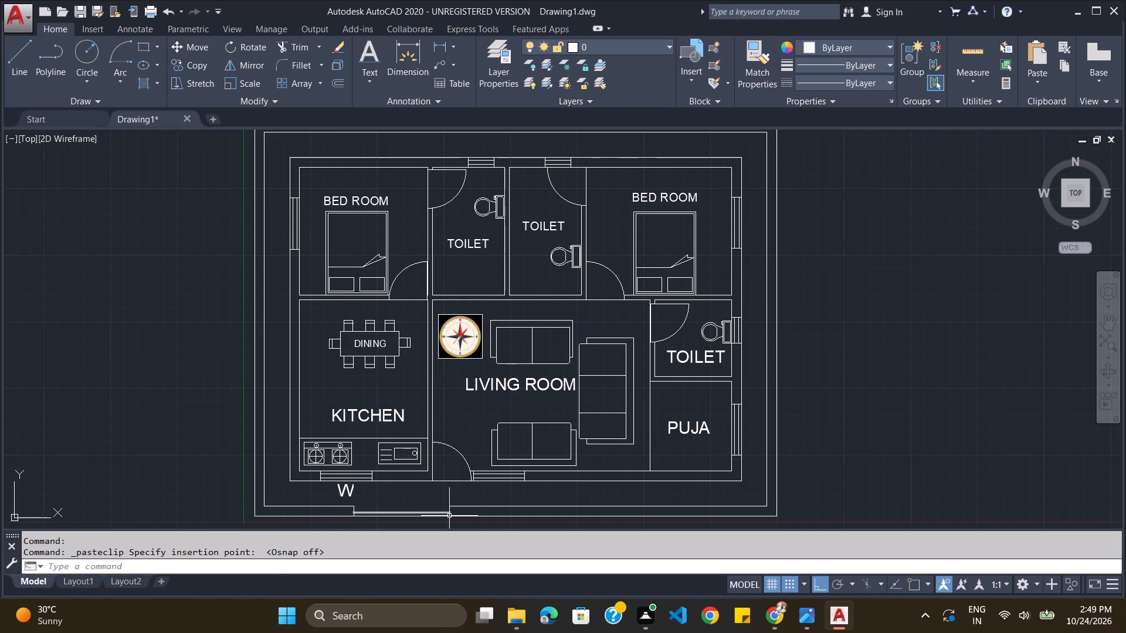
Paste a copy of the W label below the living room window and change its text to W1.
key(ctrl+v)
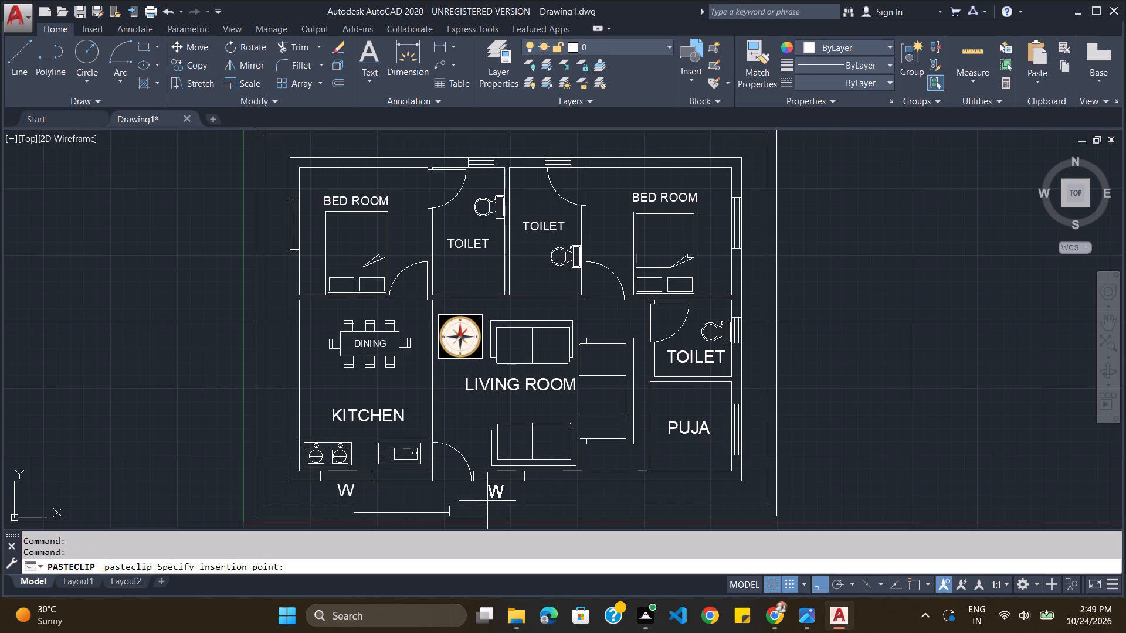
click(487, 501)
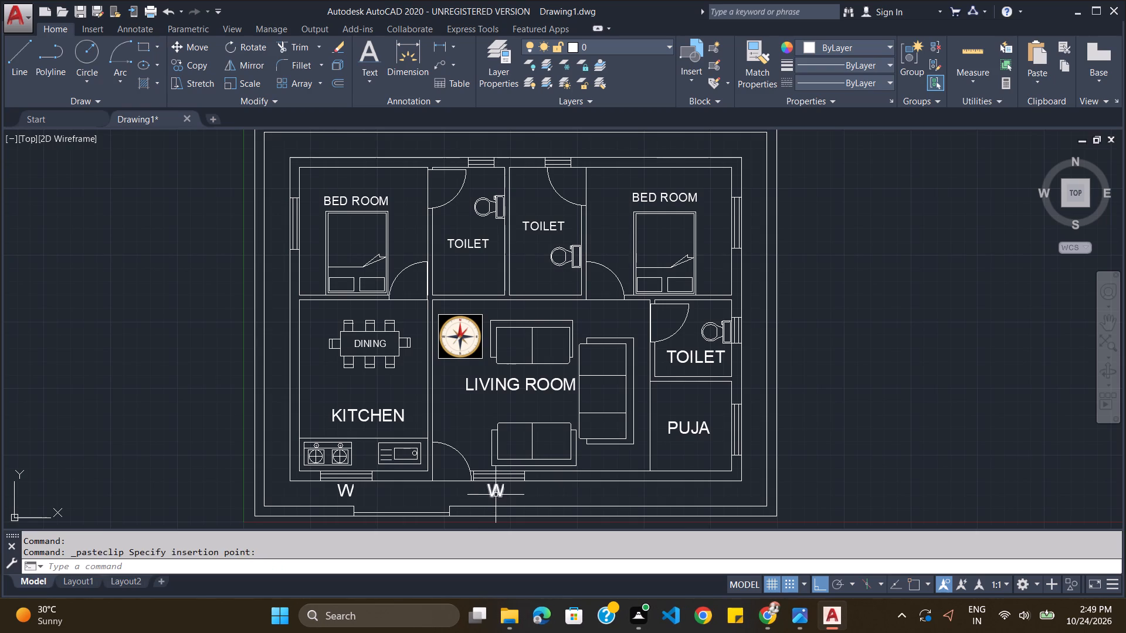
double_click(499, 492)
click(503, 492)
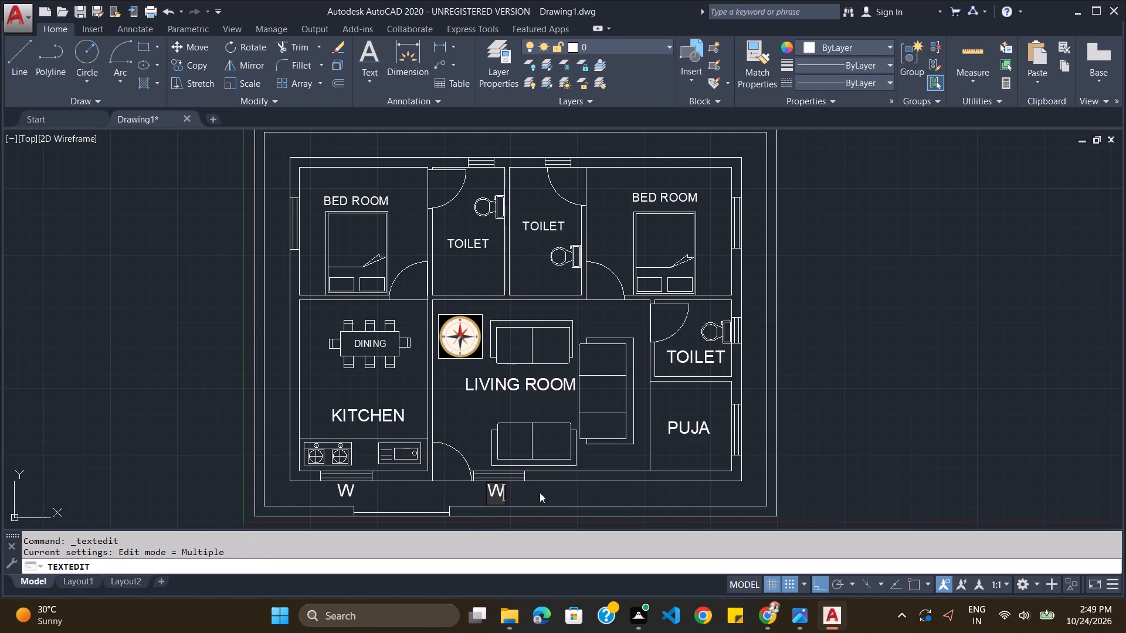
key(1)
key(Return)
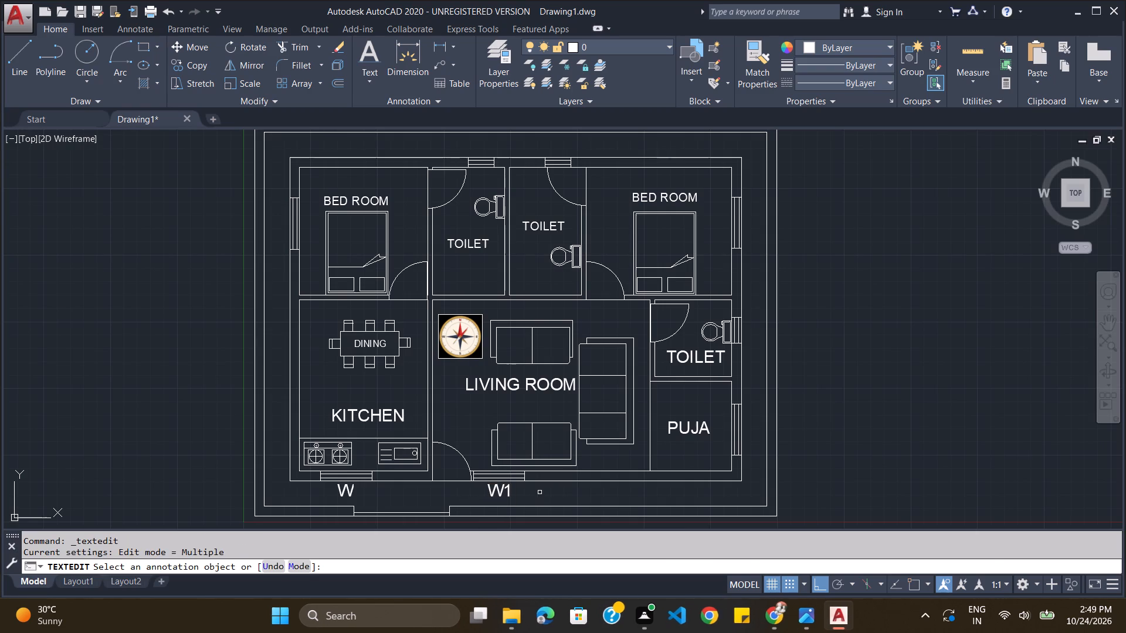
Check the reference image and paste a W label just outside the puja room window.
key(alt+Tab)
key(alt+Tab)
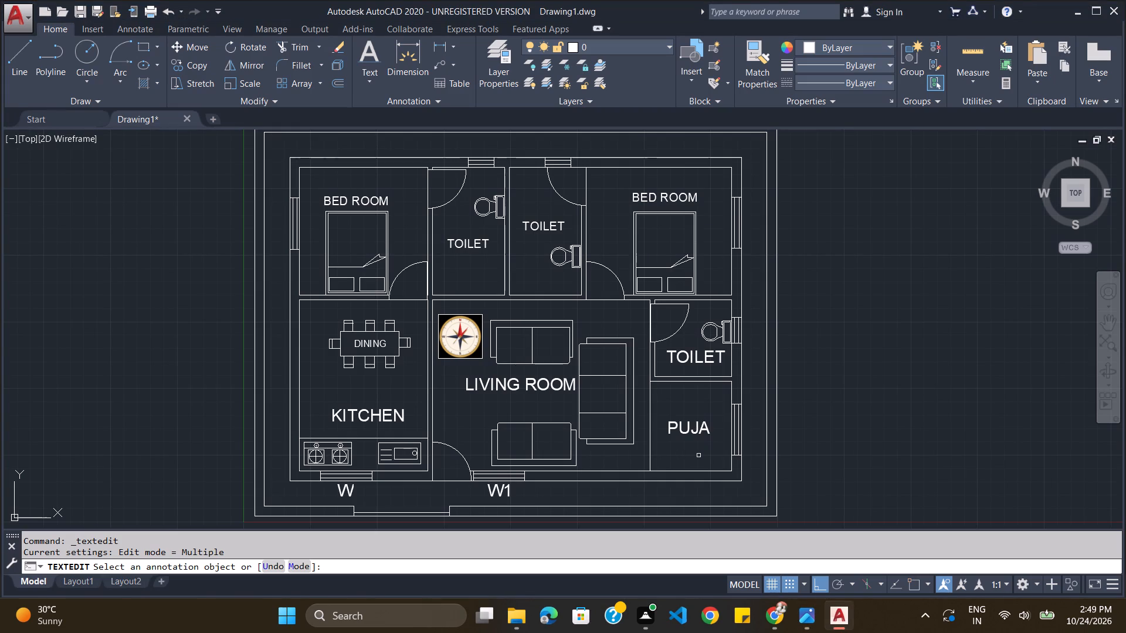
key(ctrl+v)
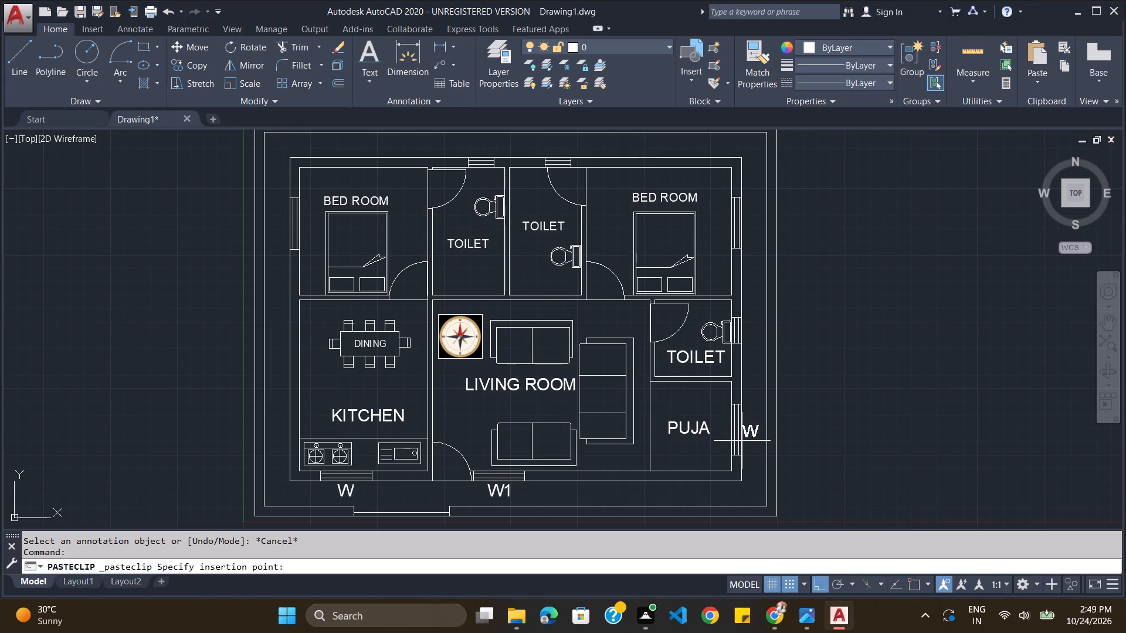
click(743, 439)
Following the reference image, paste W labels just outside the east bedroom window and the west bedroom window.
key(alt+Tab)
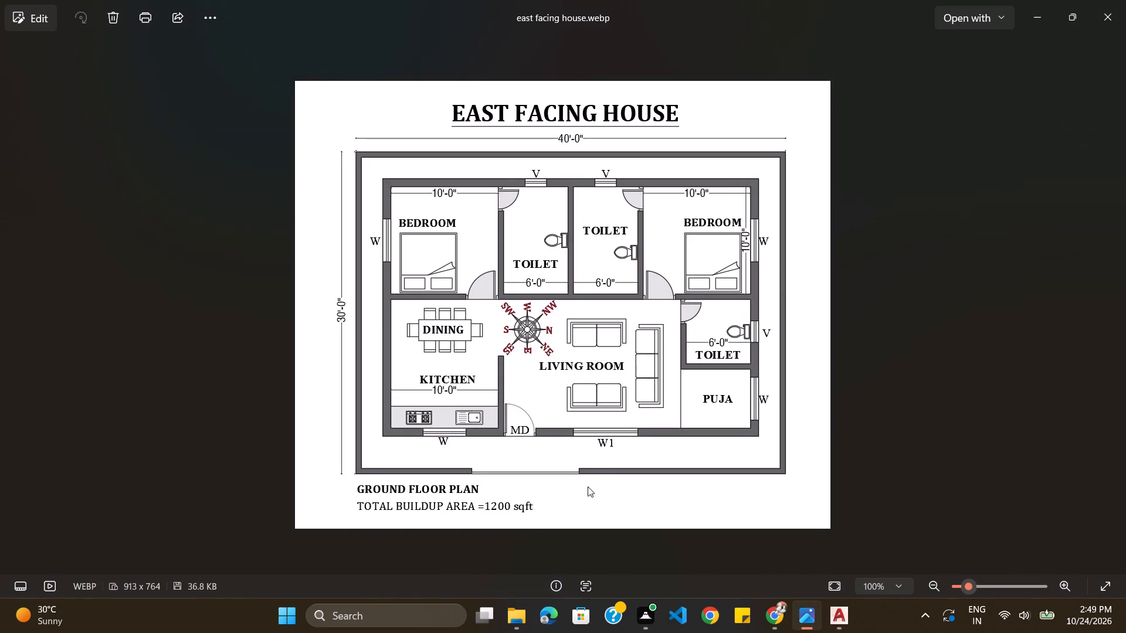
key(alt+Tab)
key(ctrl+v)
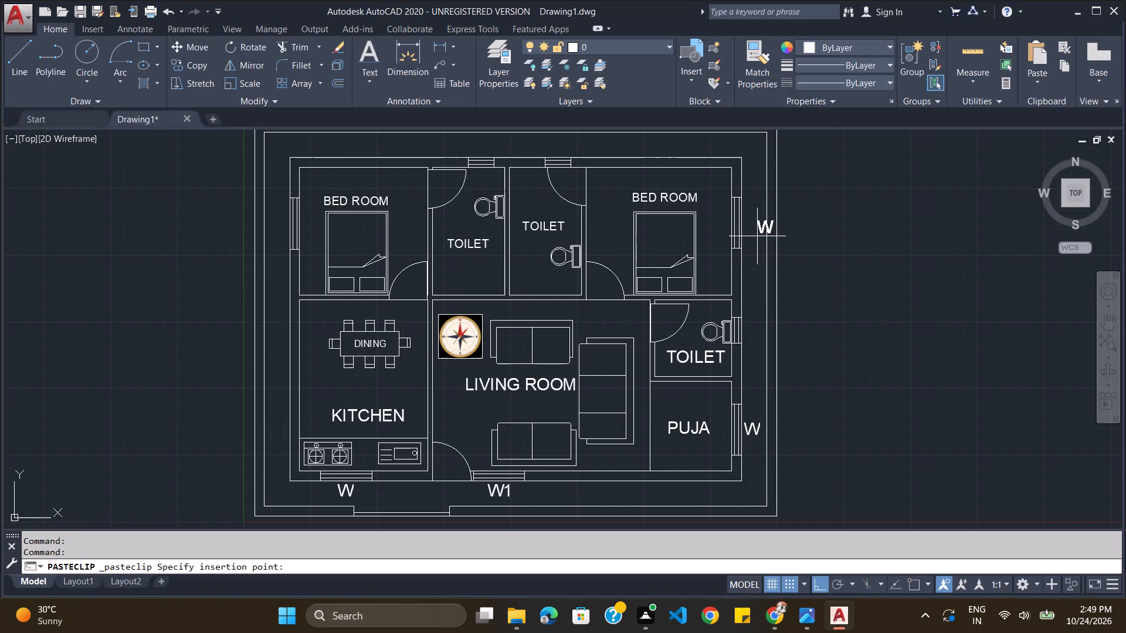
click(743, 234)
key(alt+Tab)
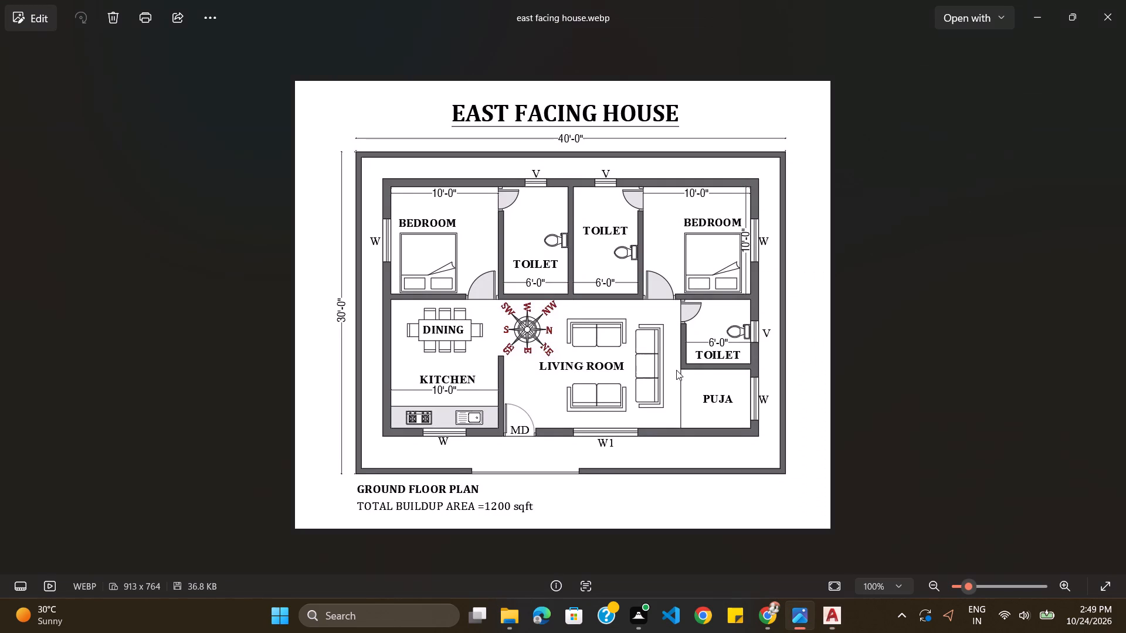
key(alt+Tab)
key(alt+Tab)
key(alt+Tab)
key(ctrl+v)
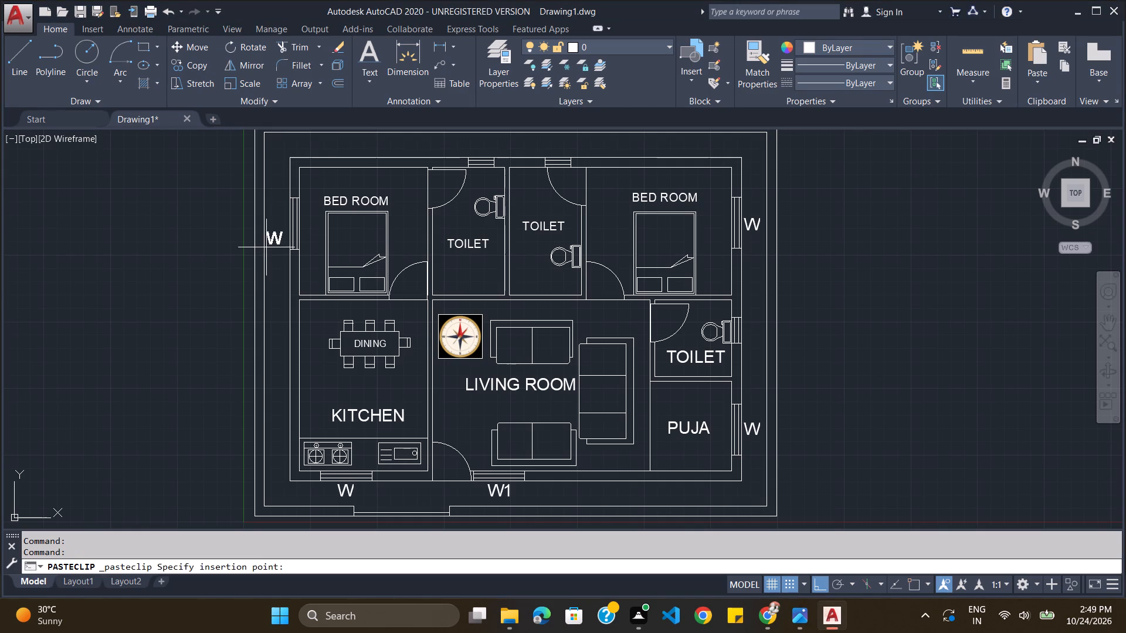
click(271, 233)
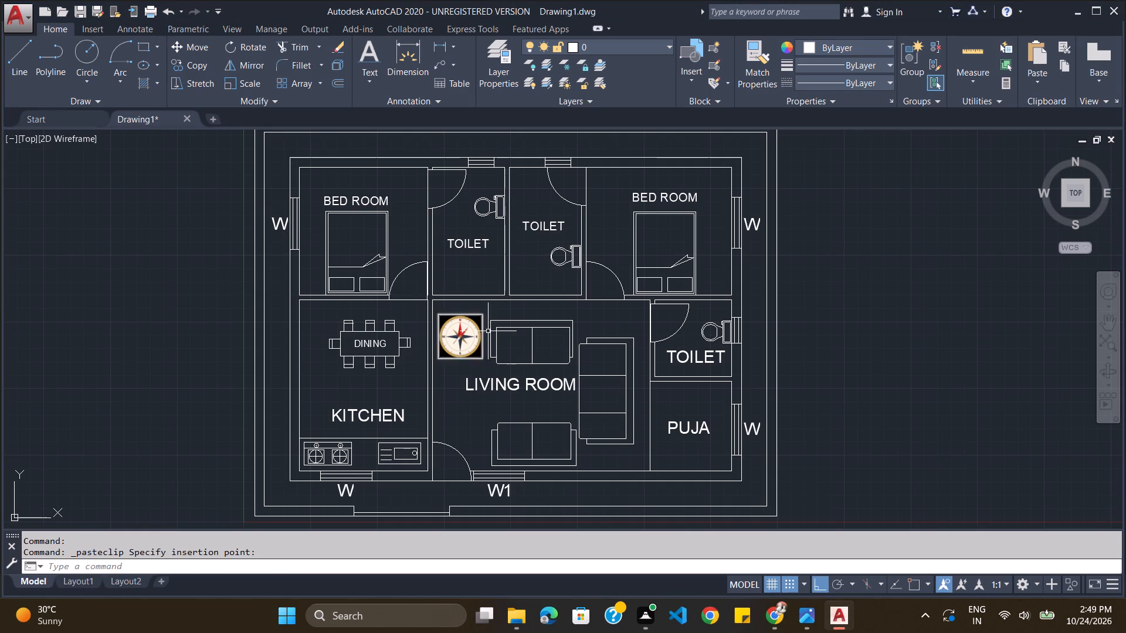
Paste a copy of the W label in the main door opening beside the kitchen and change its text to MD.
key(alt+Tab)
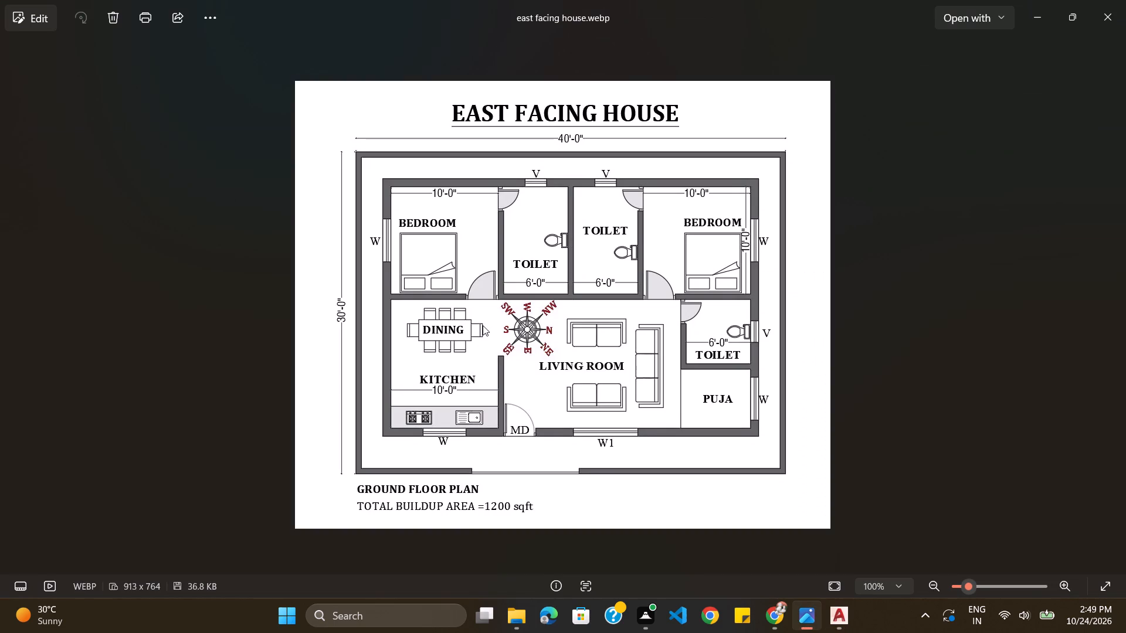
key(alt+Tab)
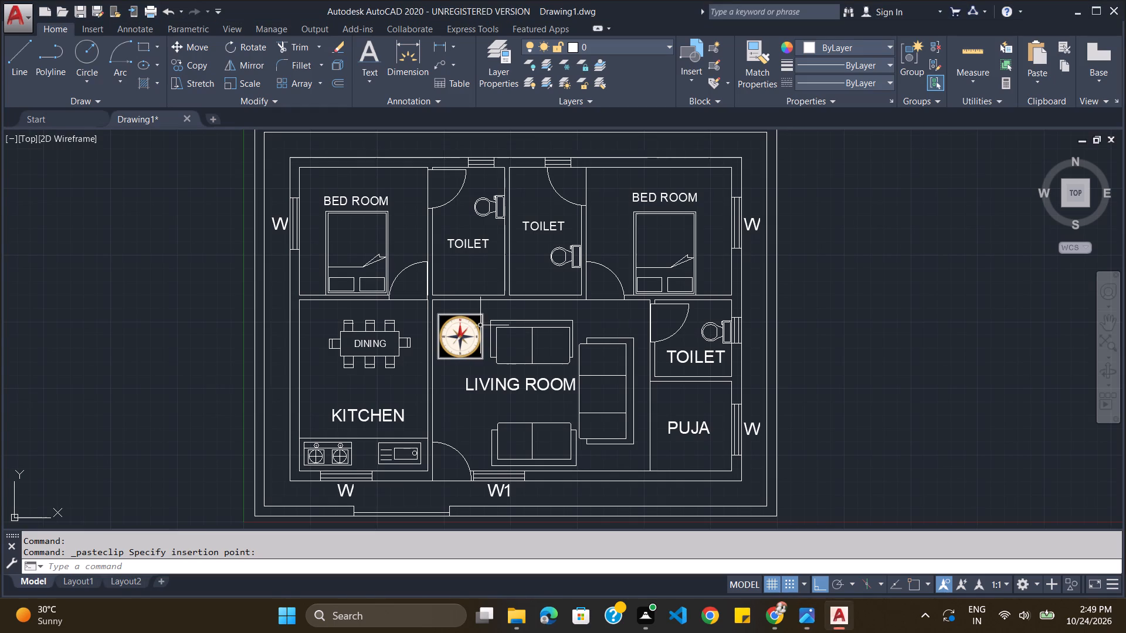
key(ctrl+v)
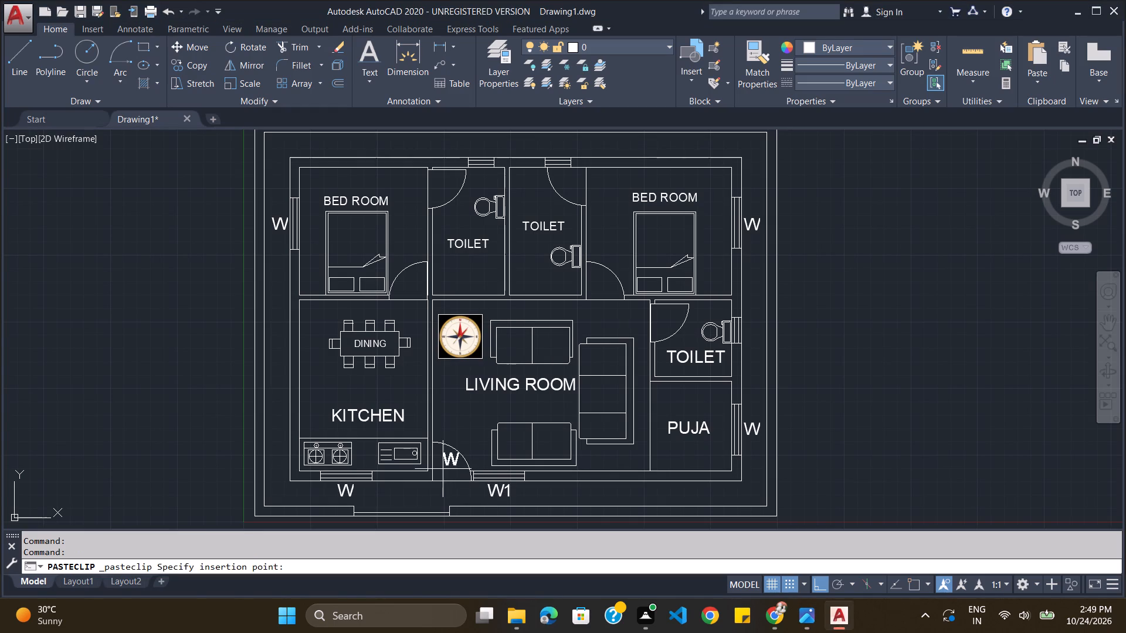
click(435, 479)
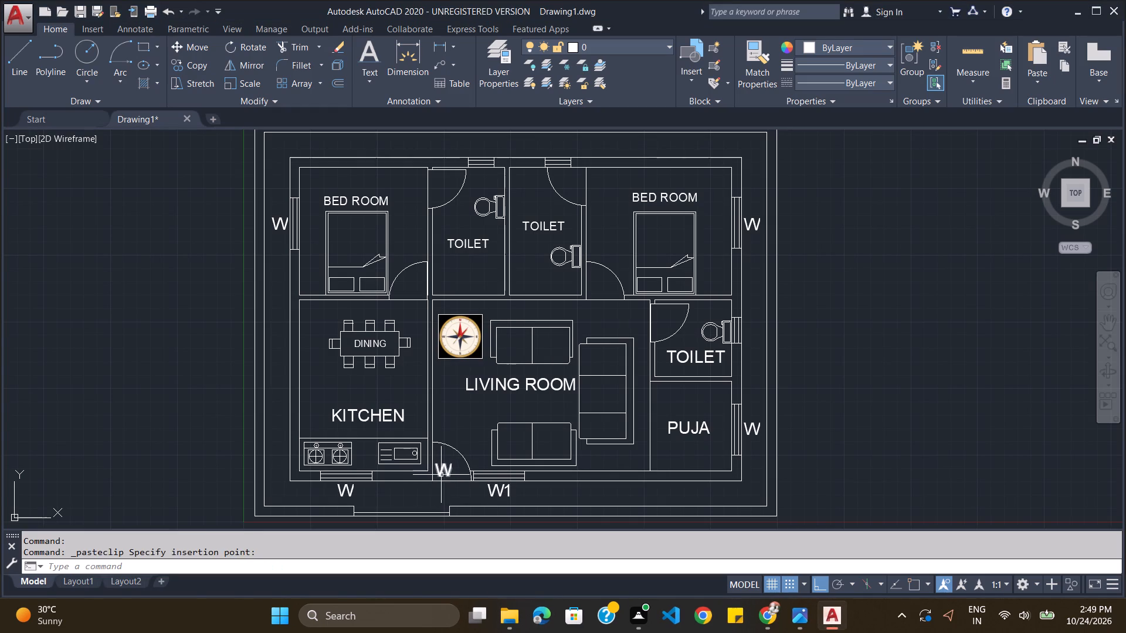
double_click(441, 471)
text(MD)
key(Return)
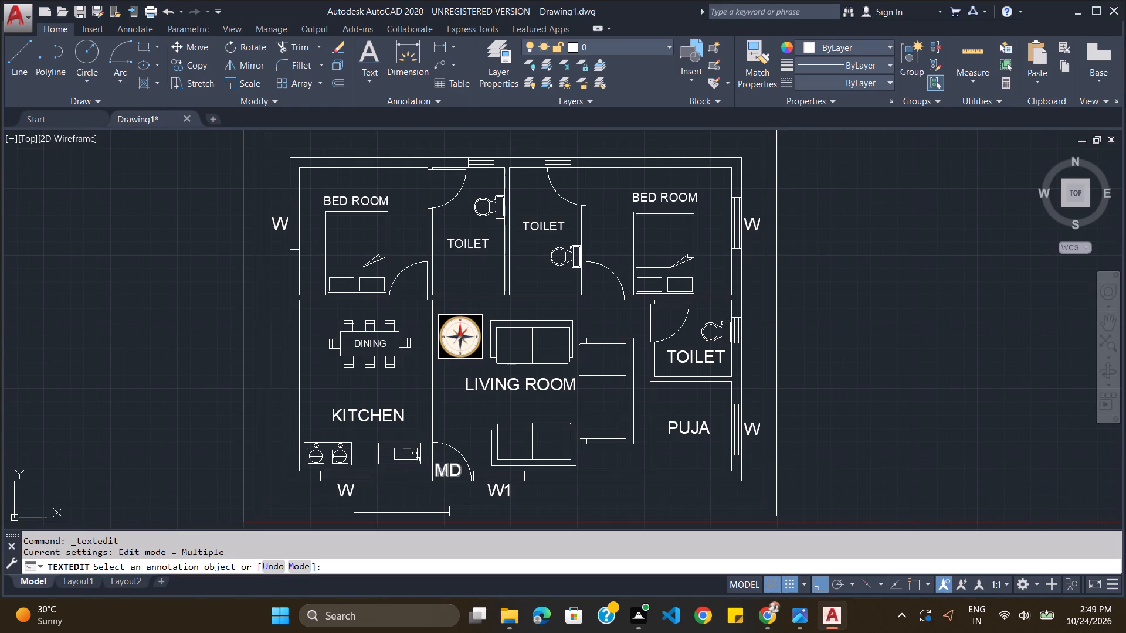
Paste two label copies just outside the north wall openings of the two upper toilets and change both texts to V.
key(alt+Tab)
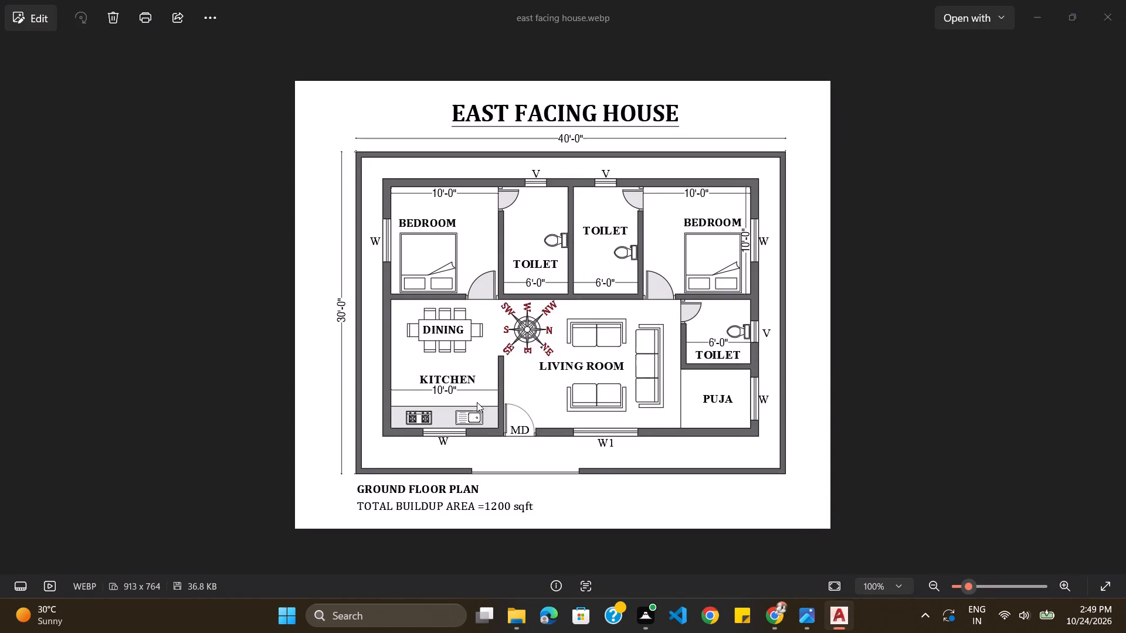
key(alt+Tab)
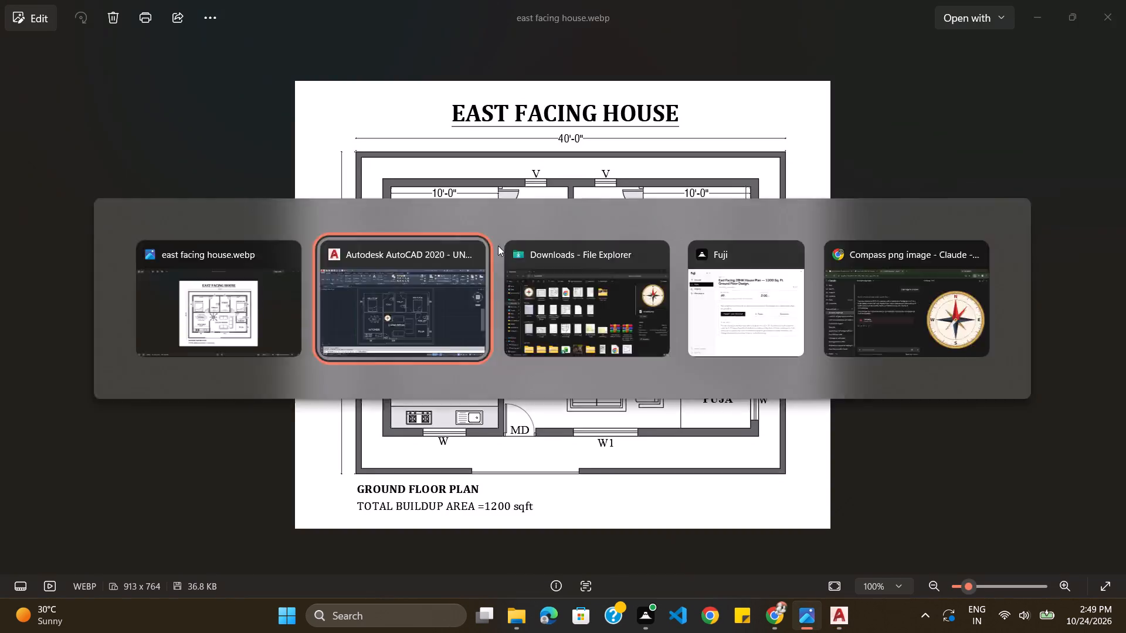
key(ctrl+v)
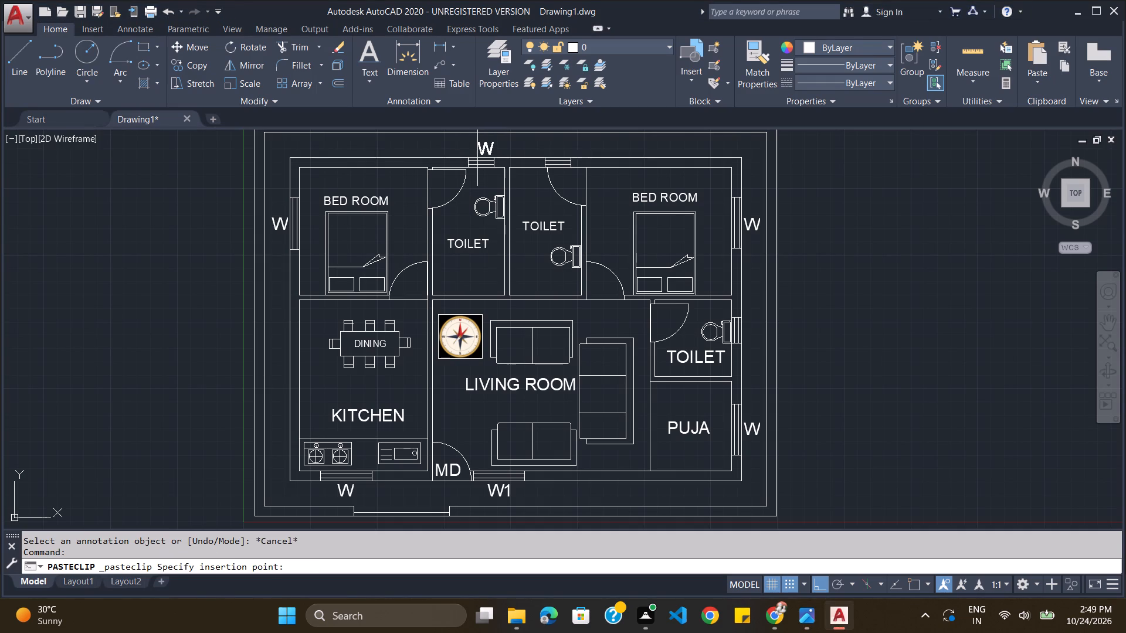
click(473, 158)
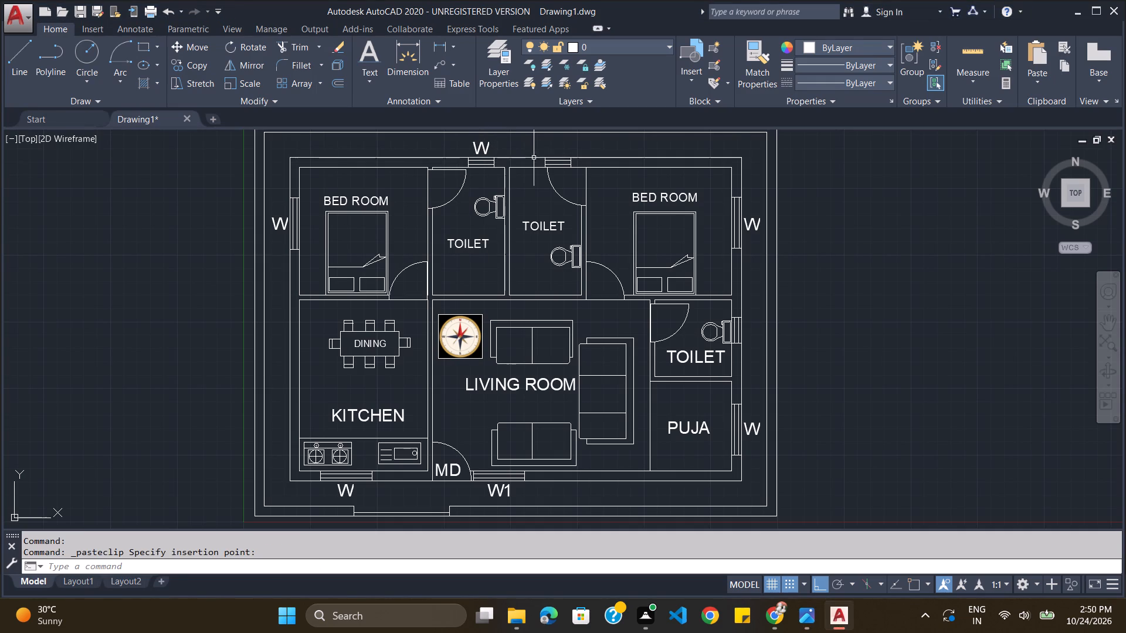
key(ctrl+v)
click(550, 158)
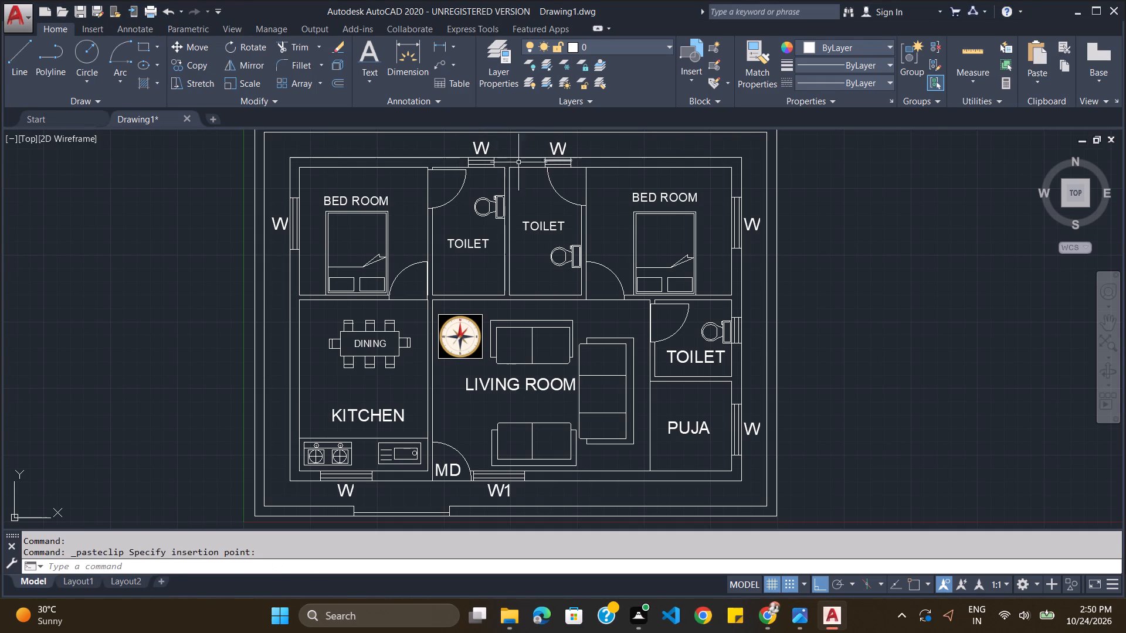
double_click(486, 148)
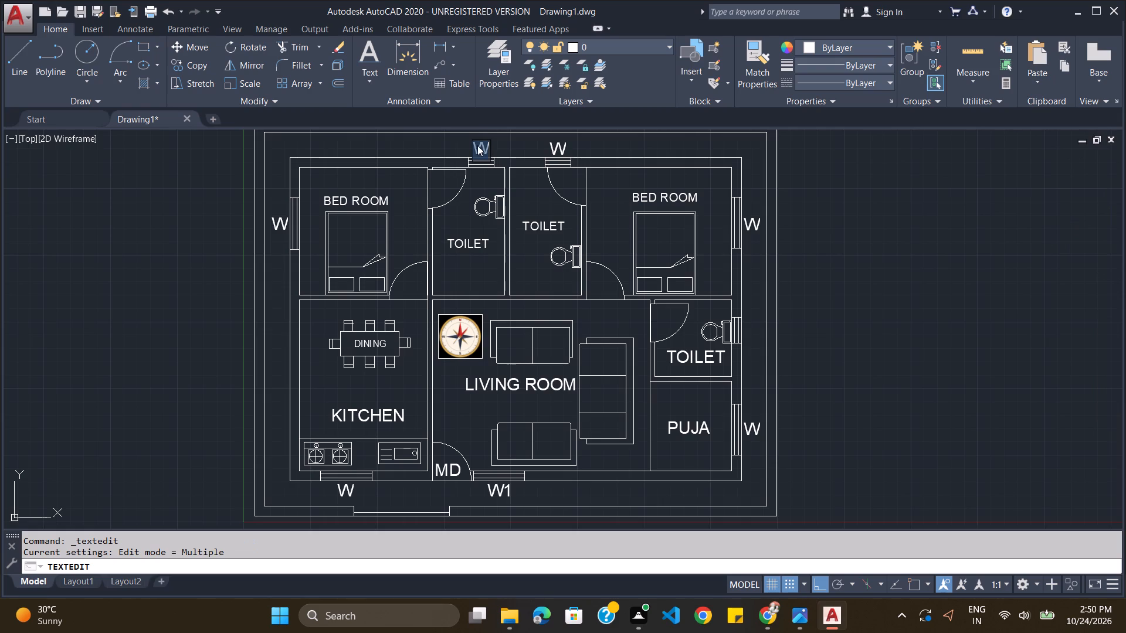
key(v)
key(Return)
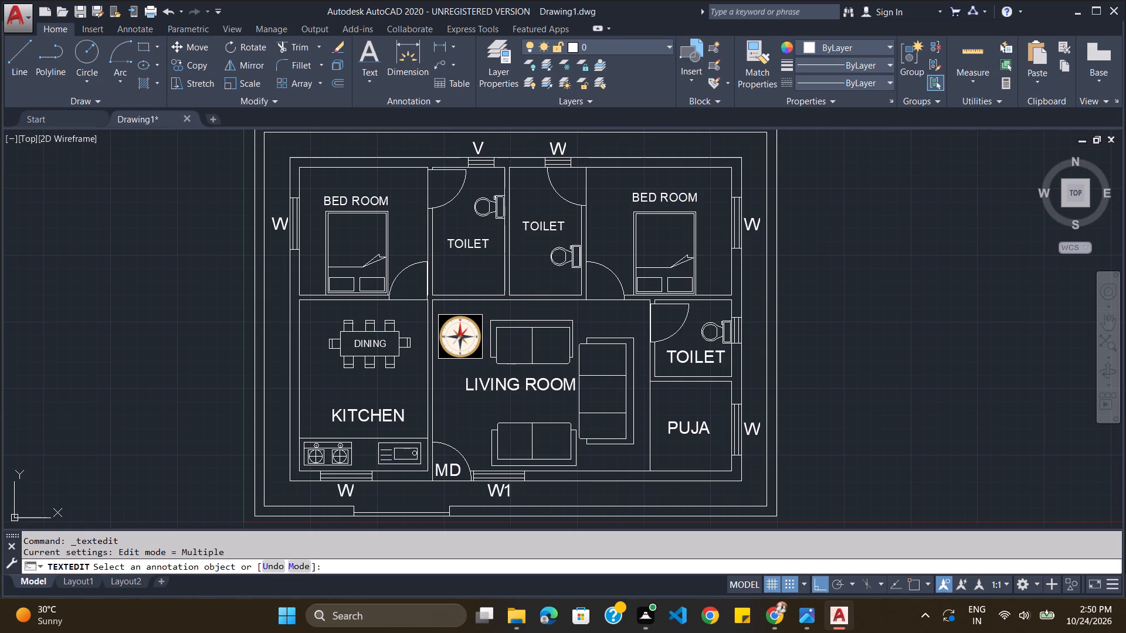
double_click(559, 148)
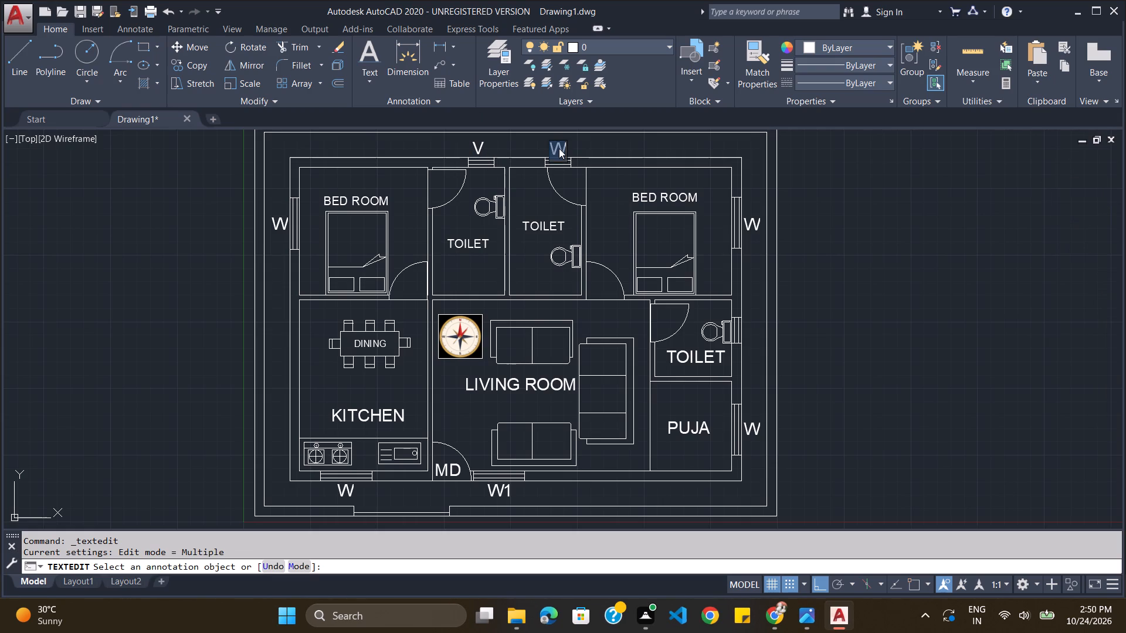
key(v)
key(Return)
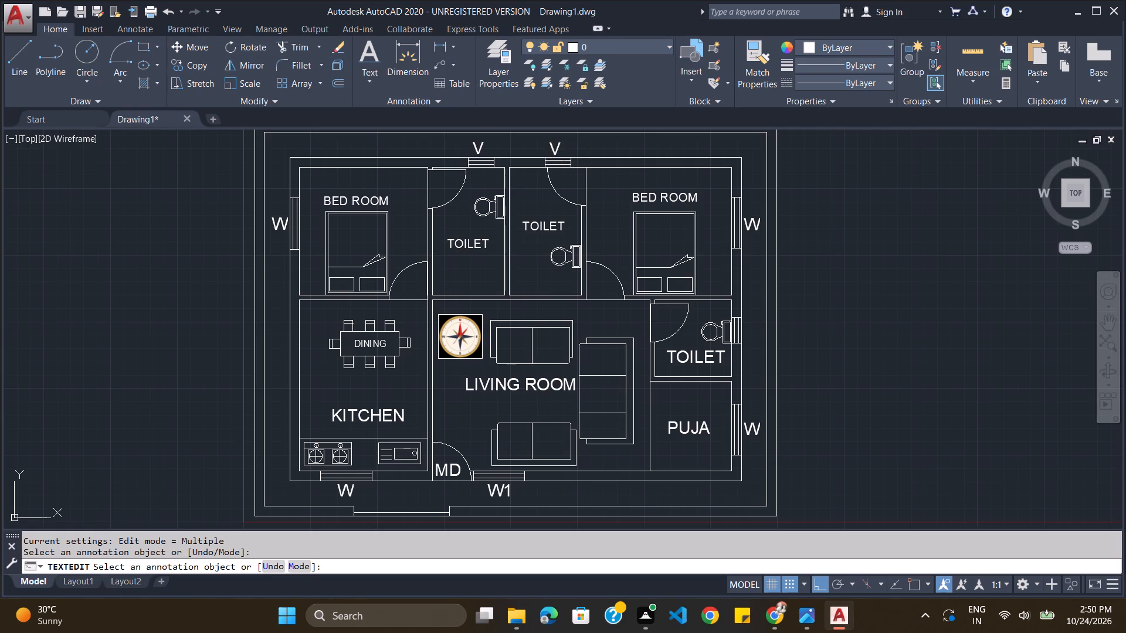
Examine the labelled plan and compare it with the reference image for text still missing.
scroll(681, 188, down, 2)
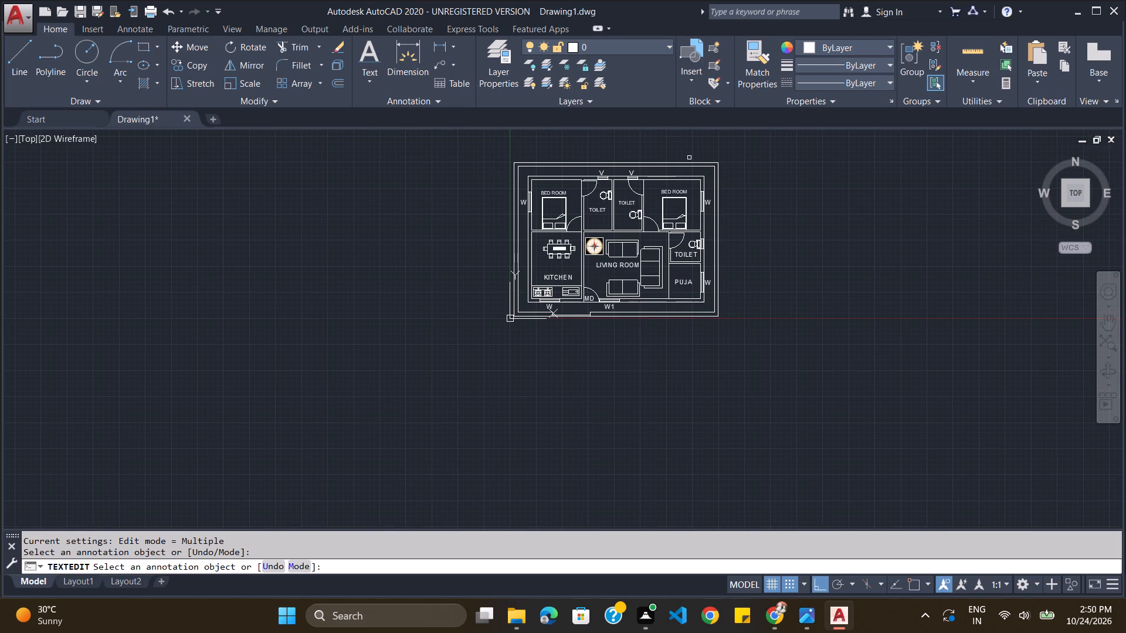
scroll(690, 147, up, 2)
scroll(690, 151, down, 1)
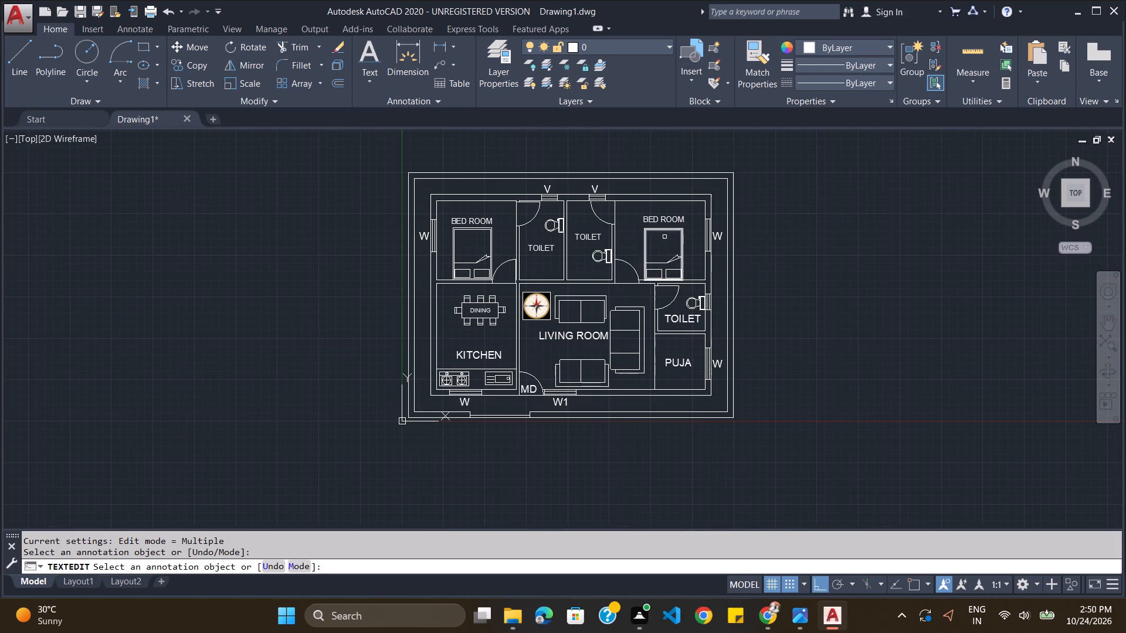
scroll(561, 289, up, 1)
scroll(561, 289, down, 1)
scroll(564, 244, up, 1)
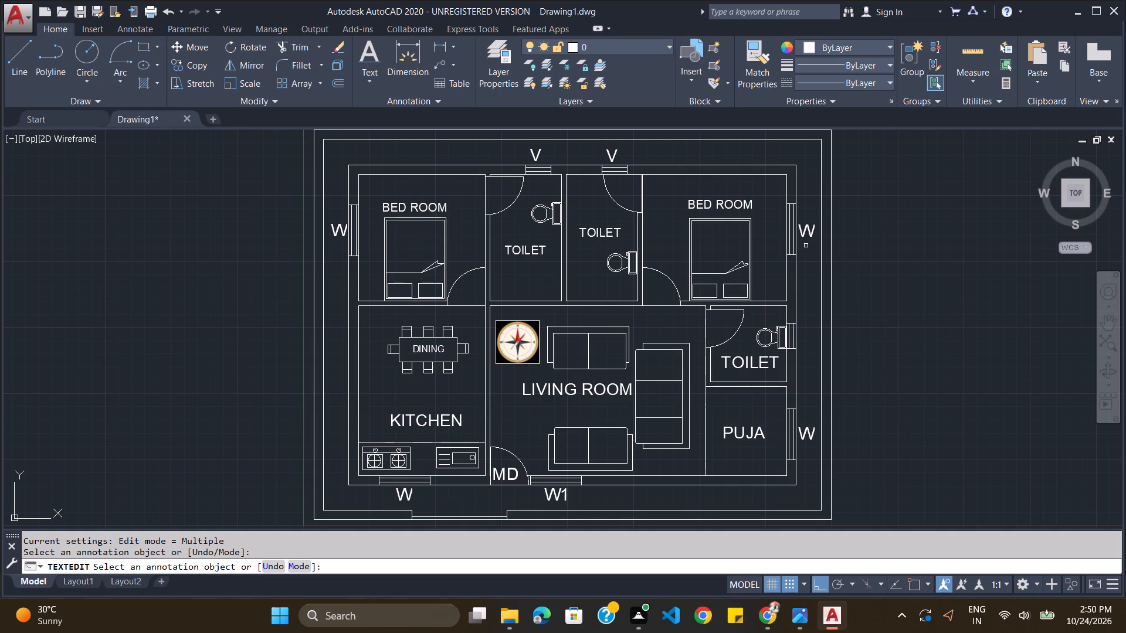
scroll(795, 241, down, 1)
key(alt+Tab)
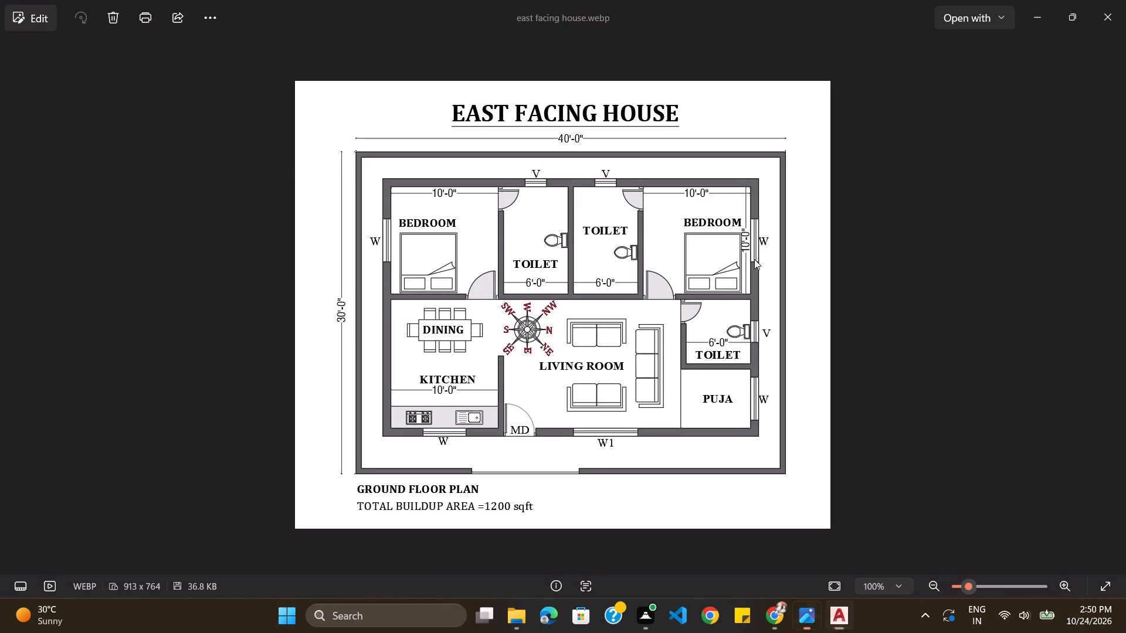
key(alt+Tab)
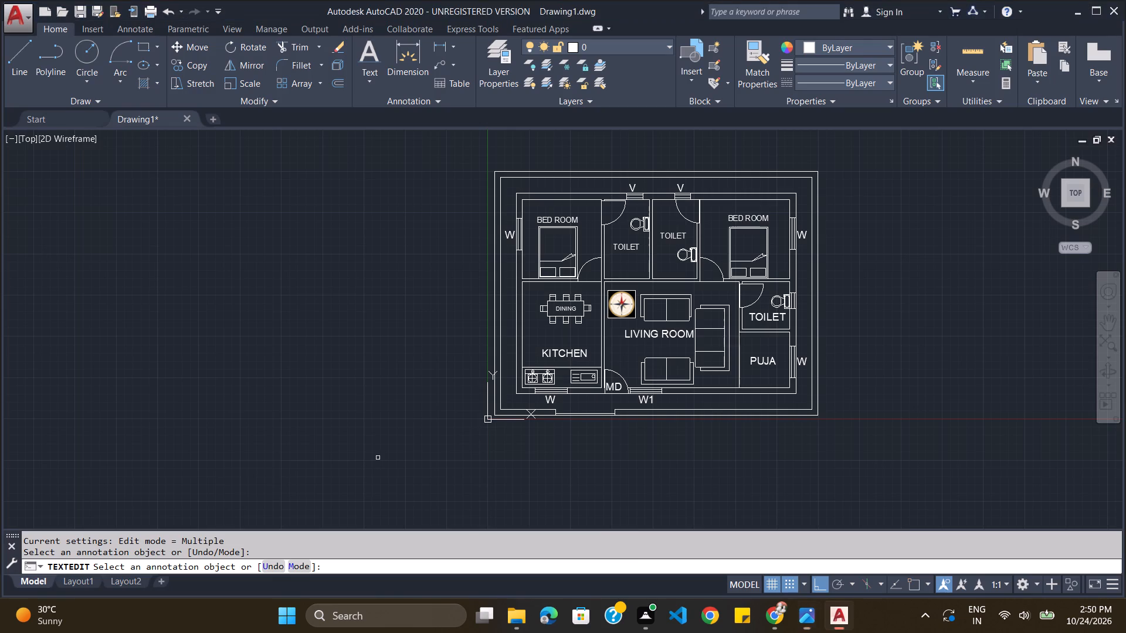
key(alt+Tab)
key(alt+Tab)
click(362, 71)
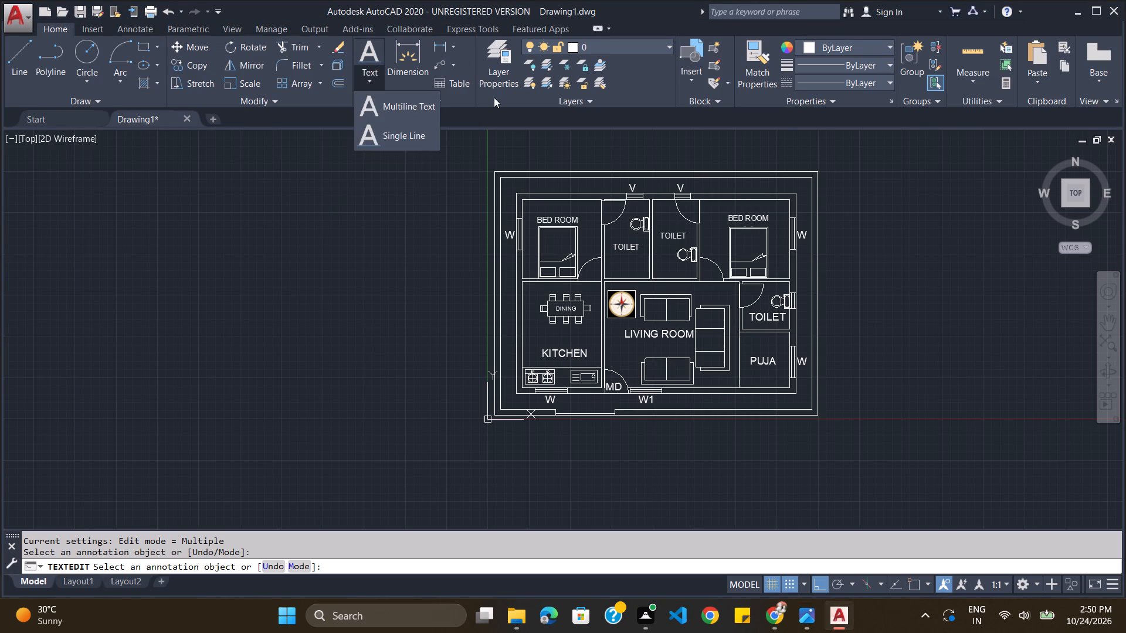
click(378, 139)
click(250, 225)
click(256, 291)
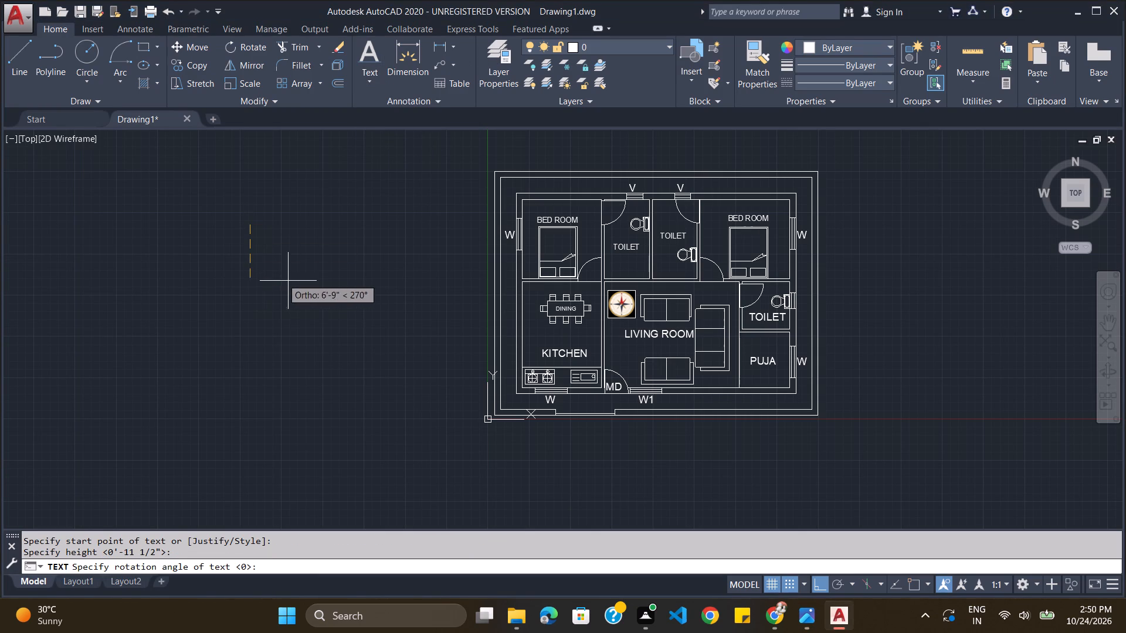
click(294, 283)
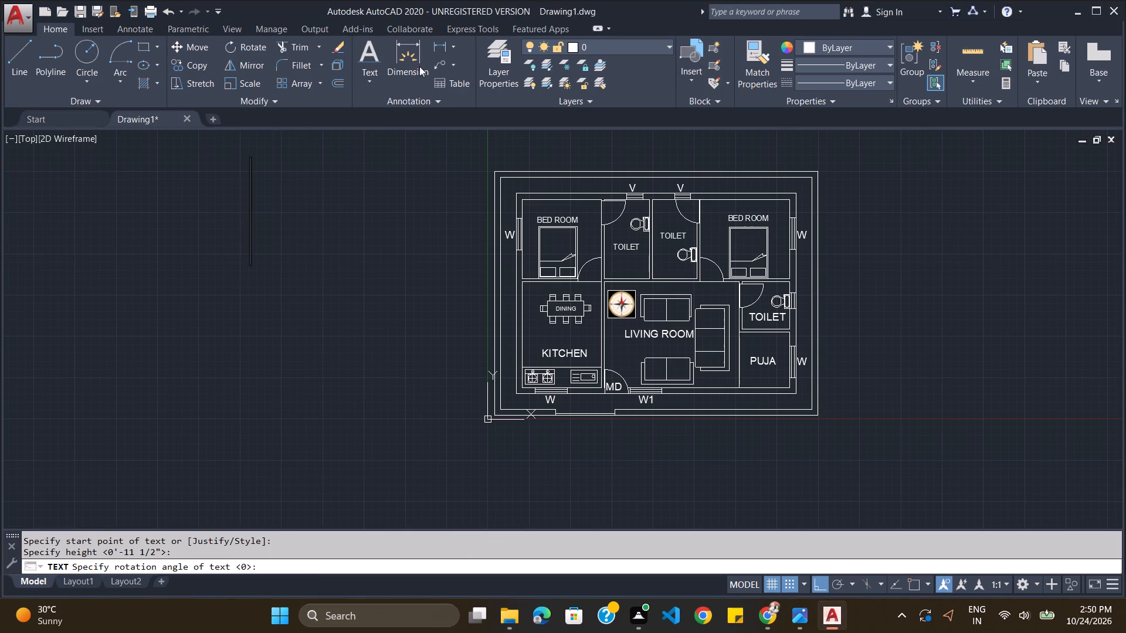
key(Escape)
Add a horizontal single-line text title EAST FACING HOUSE, starting northwest of the plan and larger than the room labels.
click(372, 77)
click(377, 134)
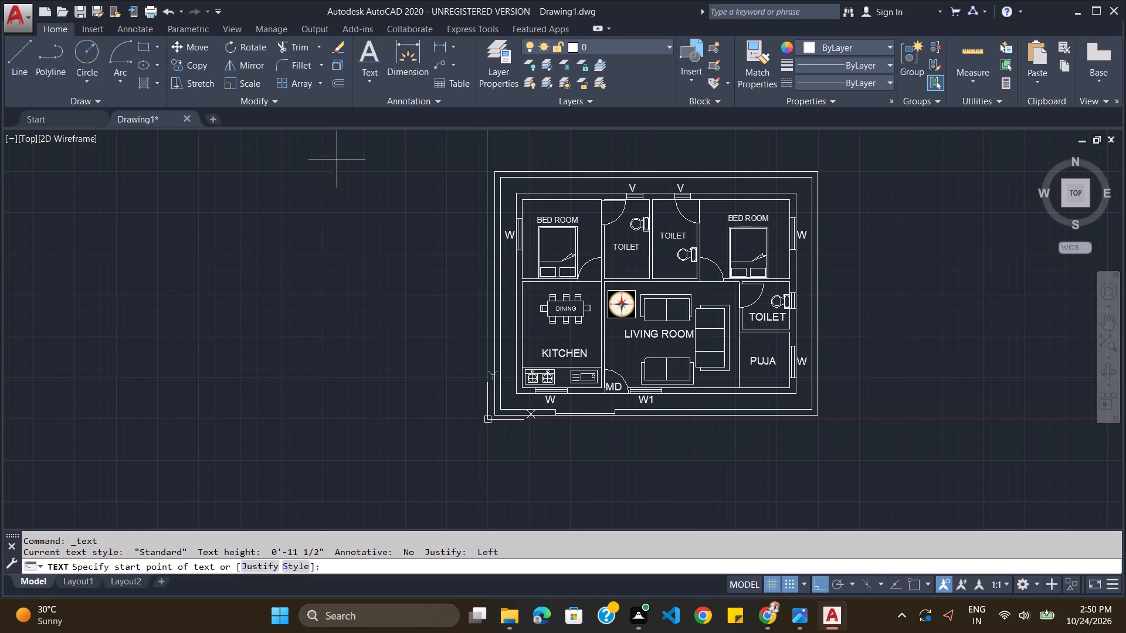
click(290, 169)
click(291, 199)
click(319, 192)
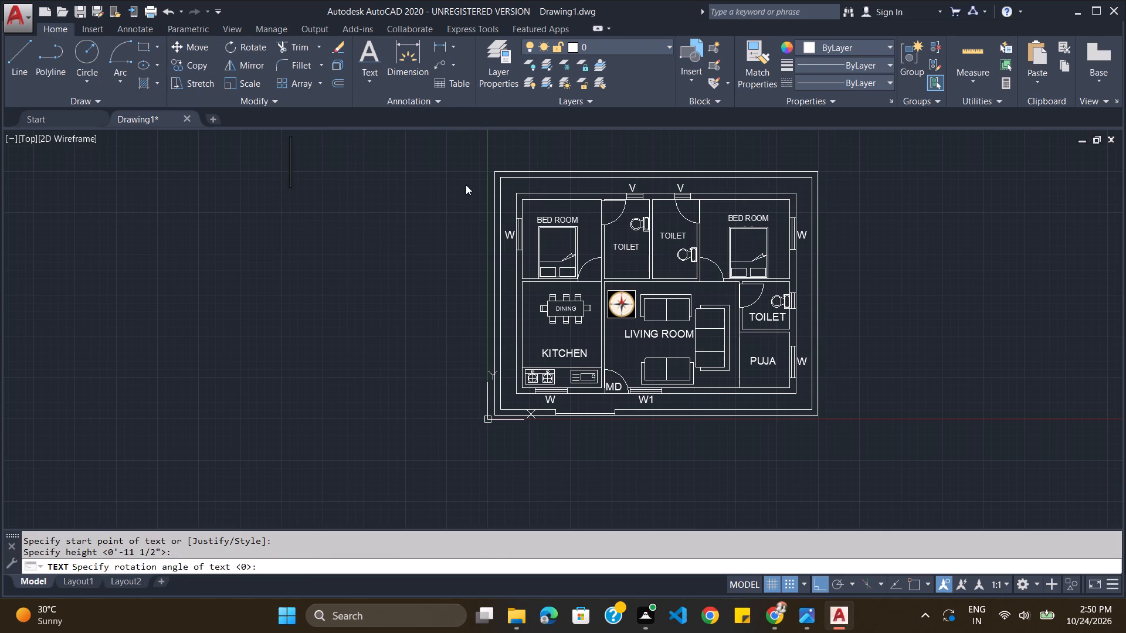
text(EA)
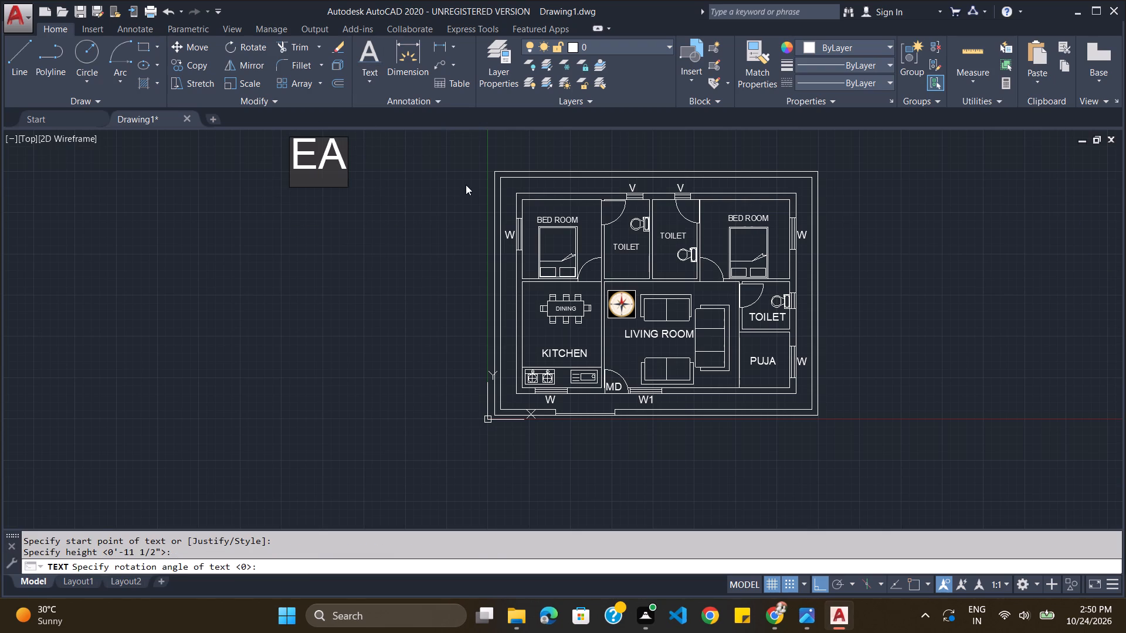
text(ST FAS)
key(BackSpace)
text(CING)
key(space)
text(HOUSE)
key(Return)
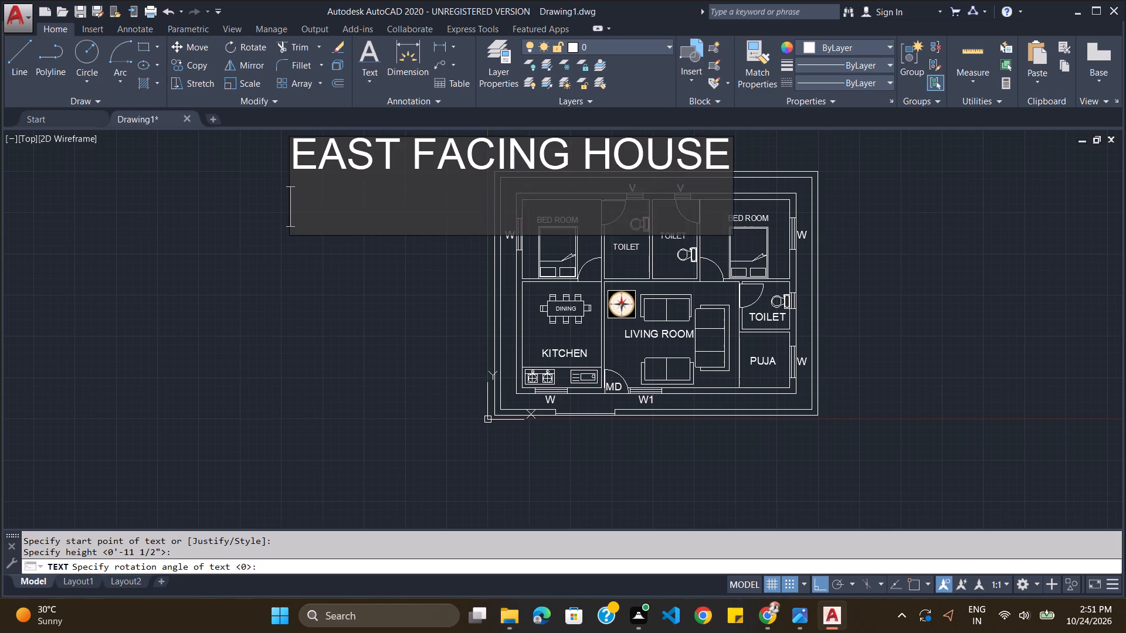
key(Return)
Scale the EAST FACING HOUSE title down from its start point until it is slightly narrower than the plan's outer wall.
scroll(504, 188, down, 2)
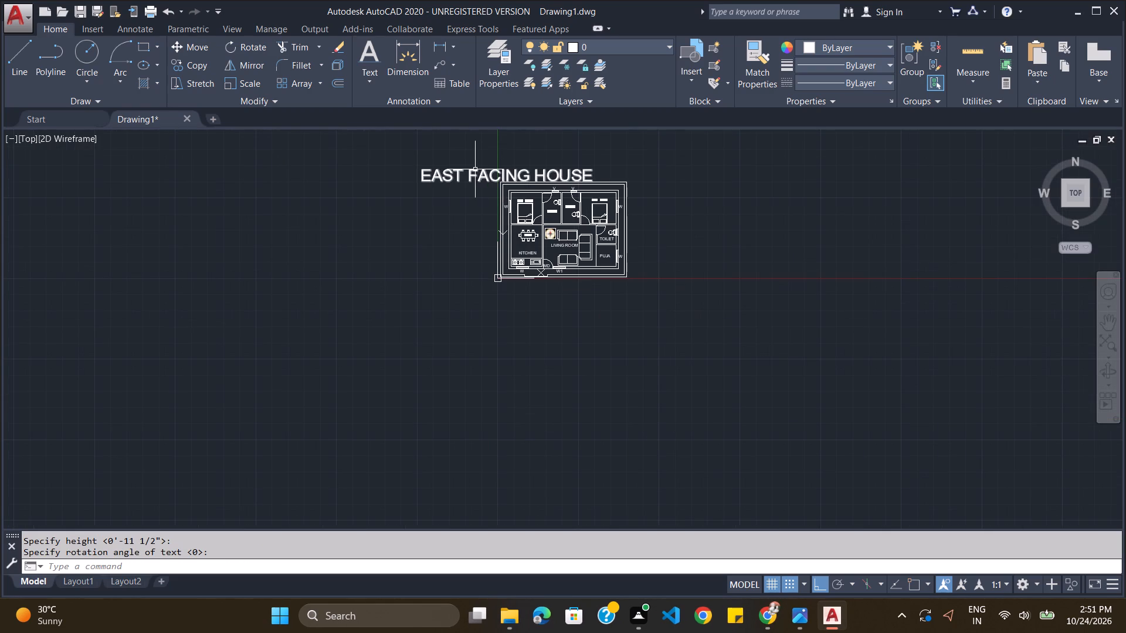
click(474, 173)
text(SC)
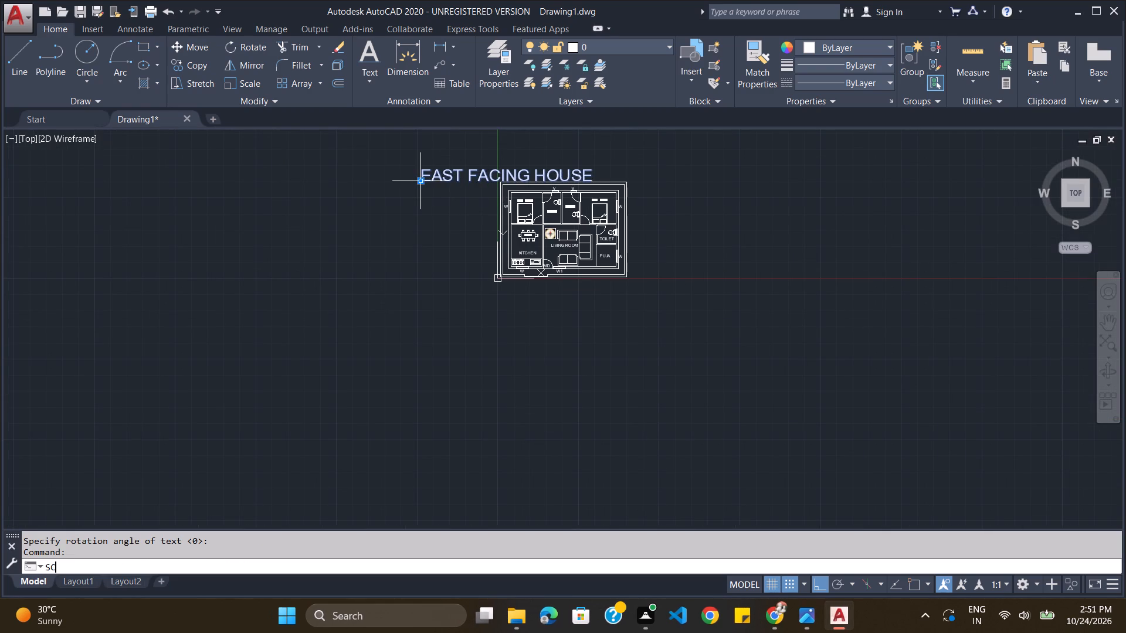
key(Return)
click(423, 179)
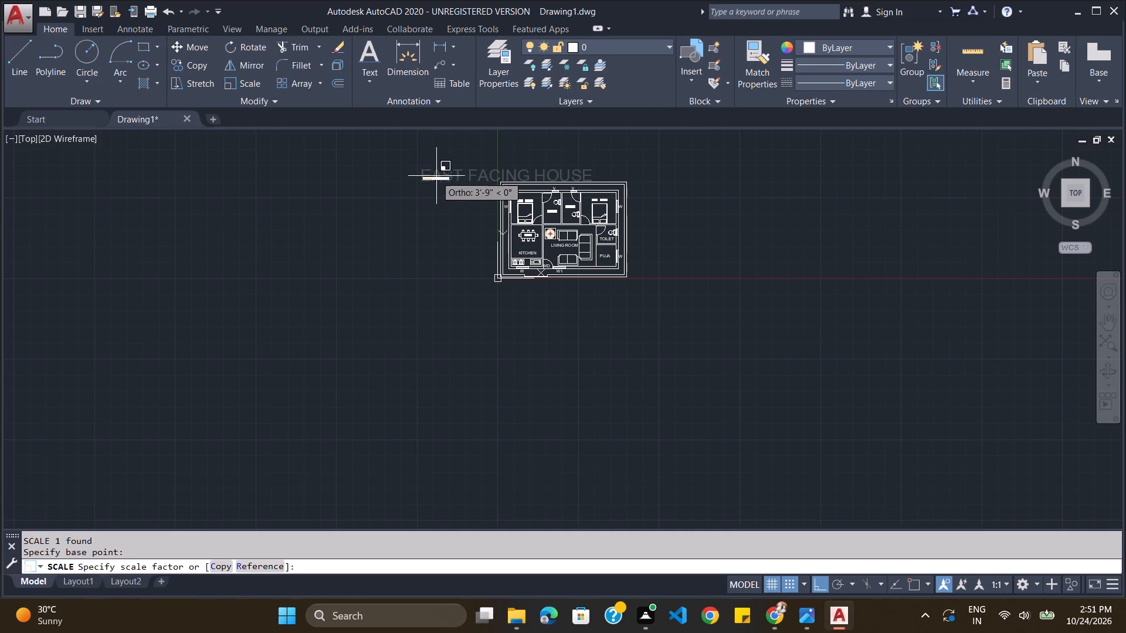
click(483, 169)
key(Escape)
Move the EAST FACING HOUSE title just above the north outer wall and centre it over the plan.
click(480, 178)
drag(478, 178, 558, 169)
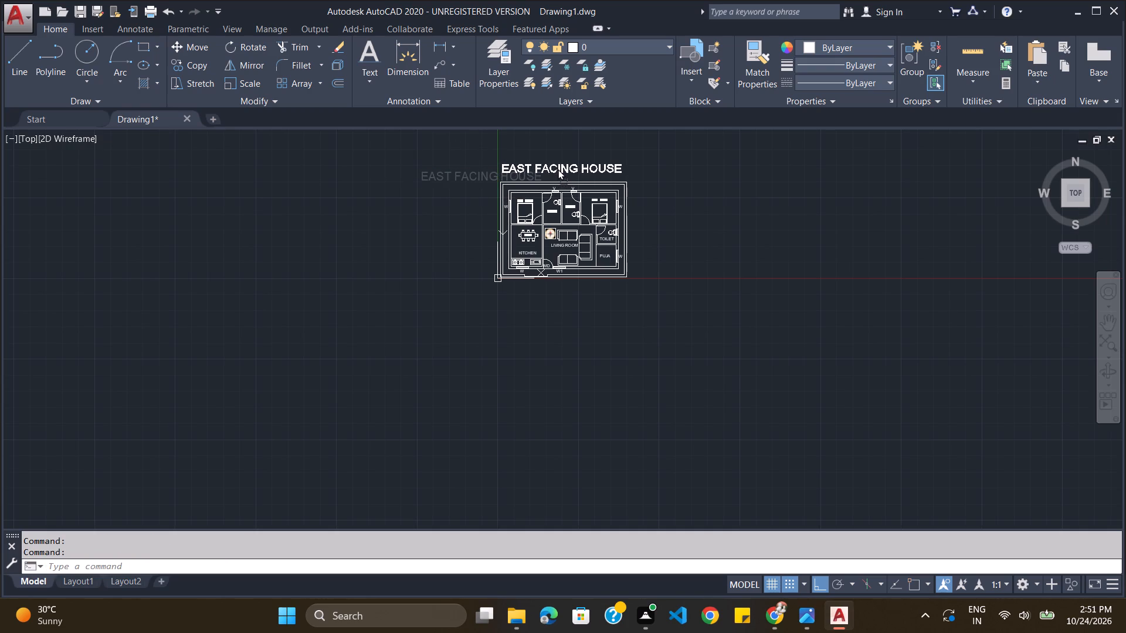
drag(558, 169, 560, 167)
scroll(640, 207, down, 2)
scroll(626, 234, up, 3)
scroll(615, 225, down, 2)
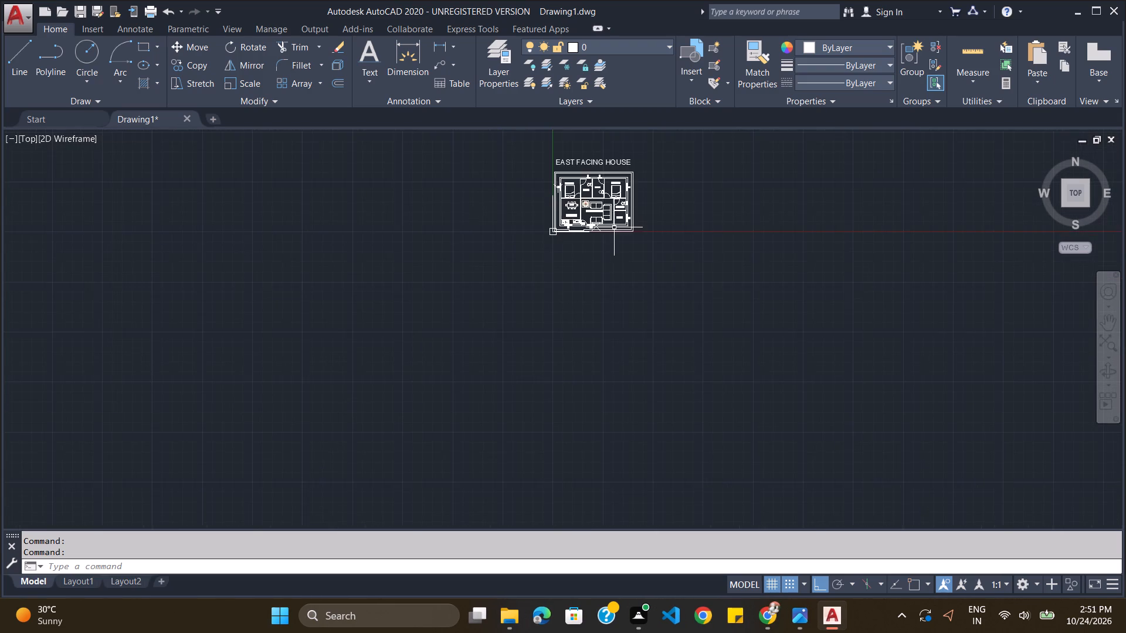
scroll(618, 179, up, 2)
scroll(618, 179, down, 1)
click(596, 152)
drag(590, 150, 589, 158)
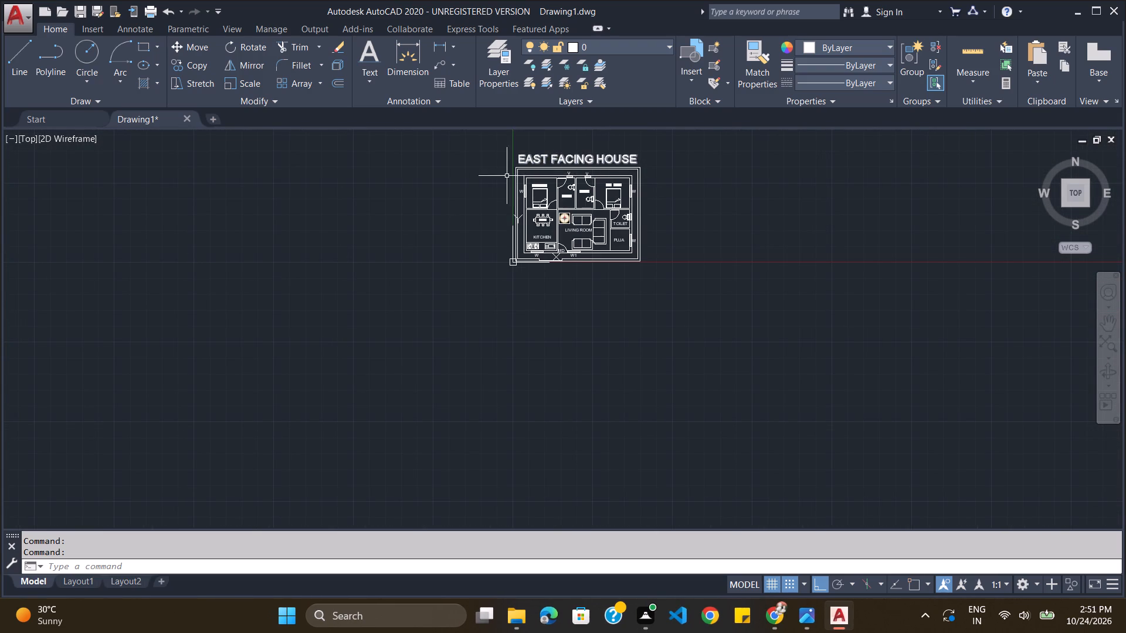
scroll(555, 178, down, 1)
scroll(560, 164, up, 4)
scroll(561, 165, down, 1)
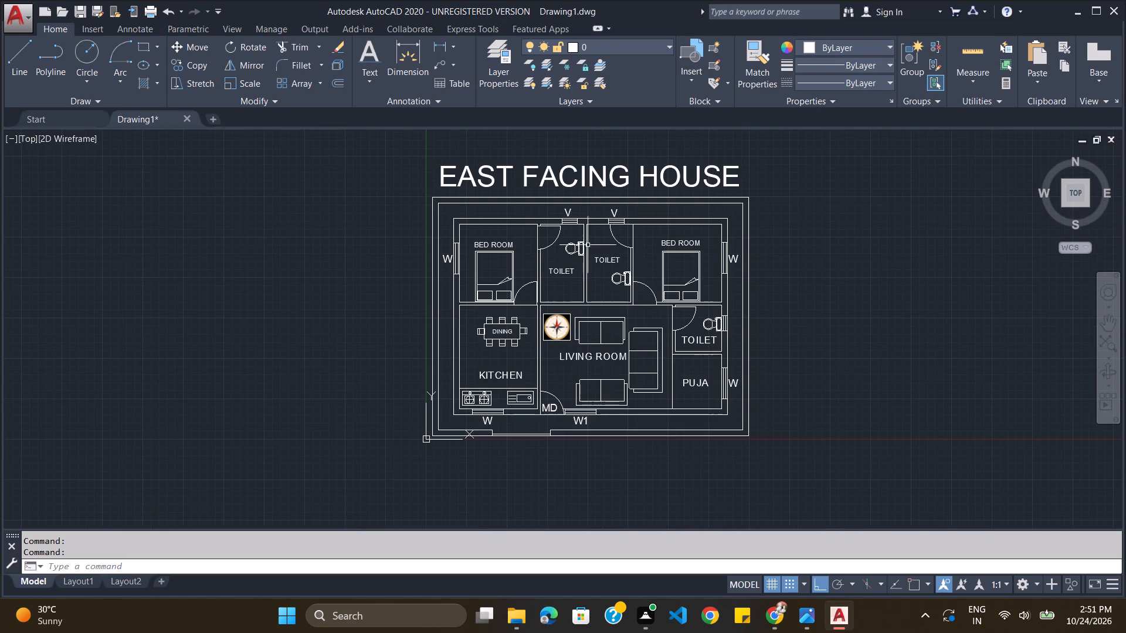
Compare the title placement with the reference image and raise the title to leave a wider gap above the north wall.
key(alt+Tab)
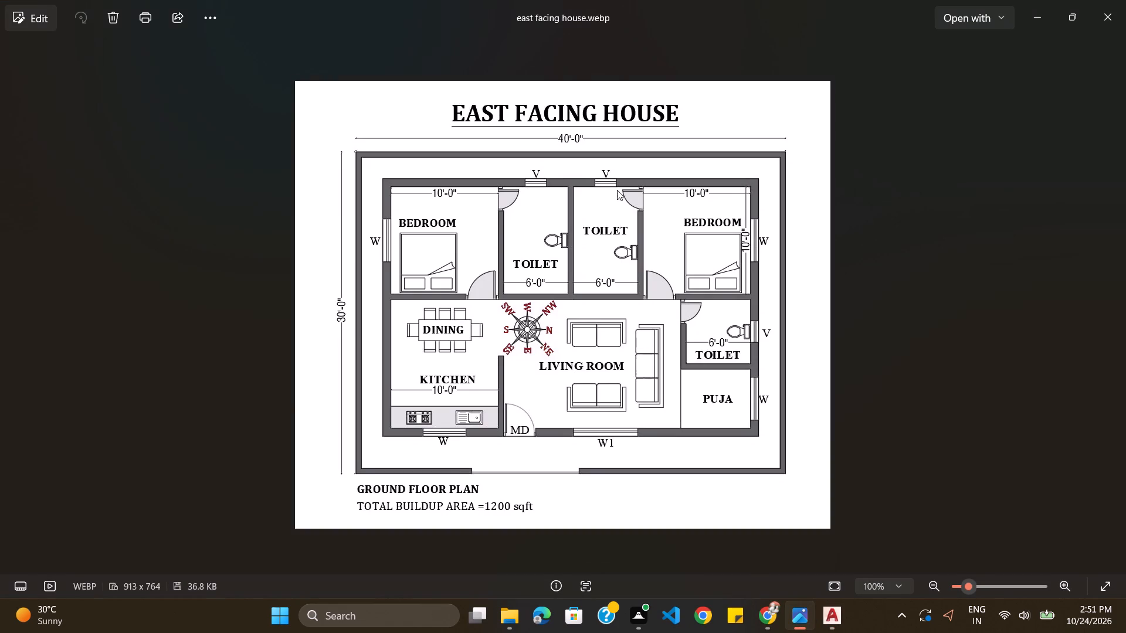
key(alt+Tab)
click(599, 173)
drag(593, 177, 592, 172)
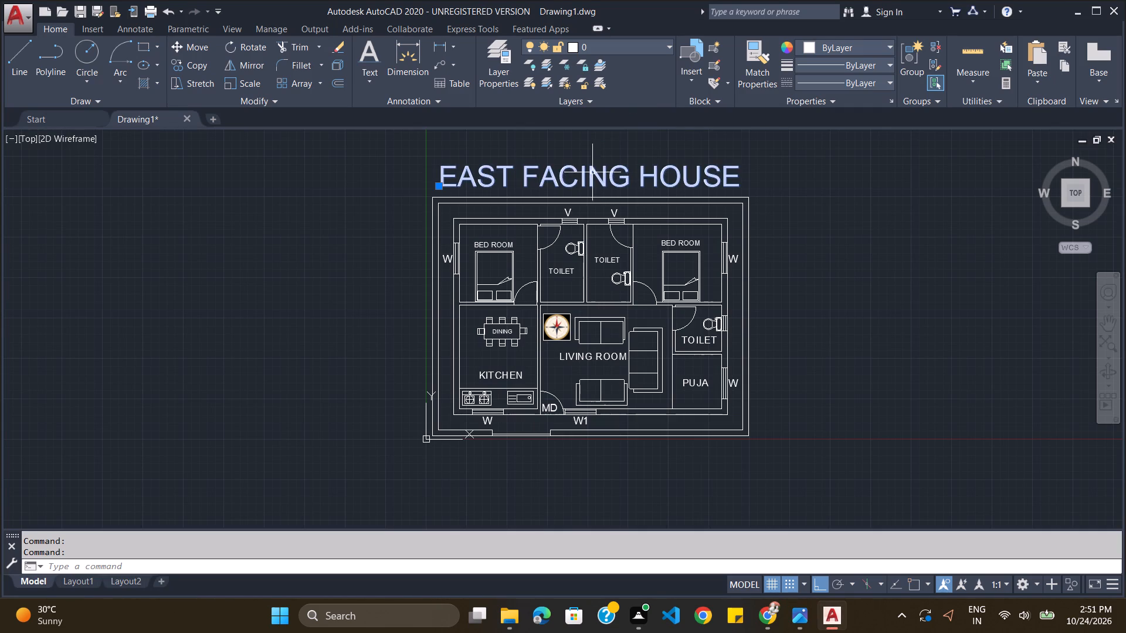
drag(592, 172, 591, 149)
Add single-line text GROUND FLOOR PLAN about 10 inches high below the plan's southwest corner, running downward at 270 degrees.
key(alt+Tab)
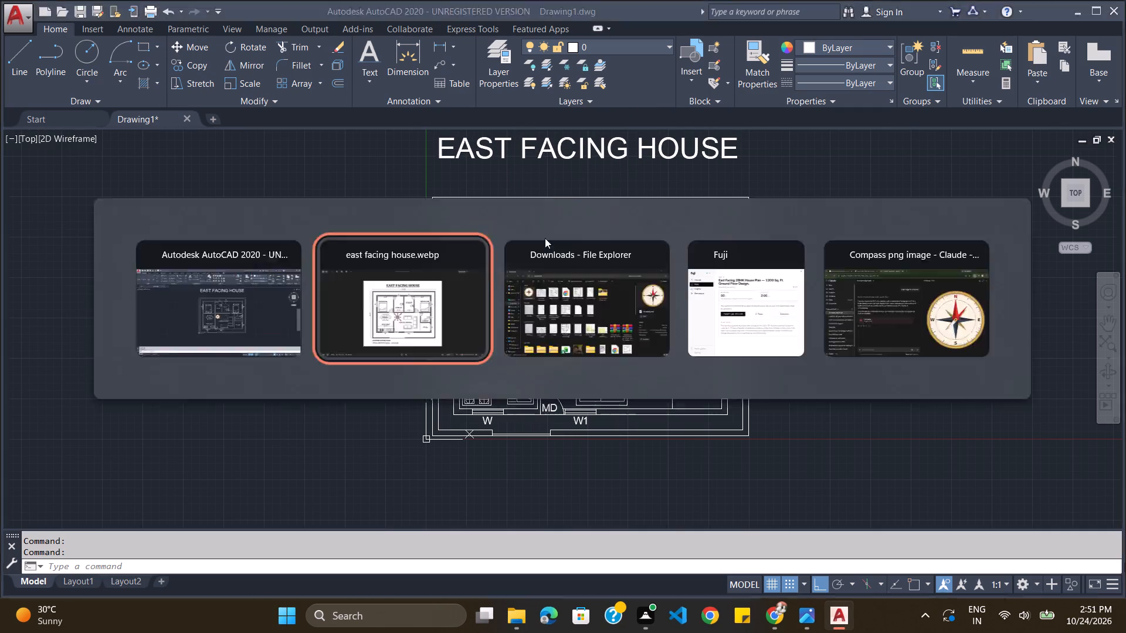
key(alt+Tab)
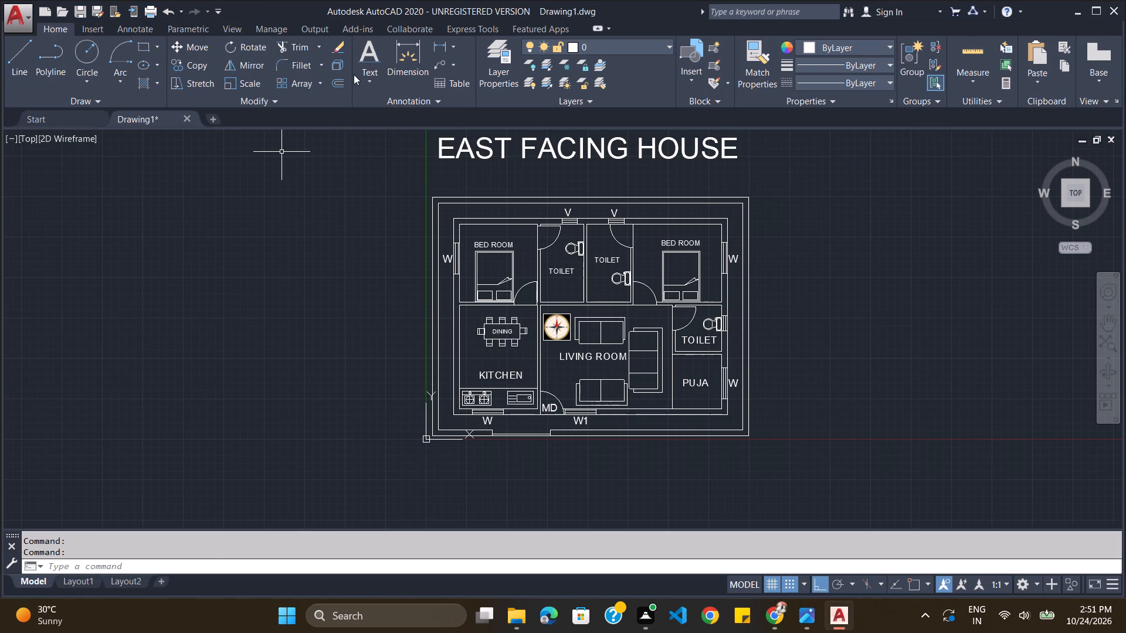
click(369, 64)
click(372, 71)
click(381, 125)
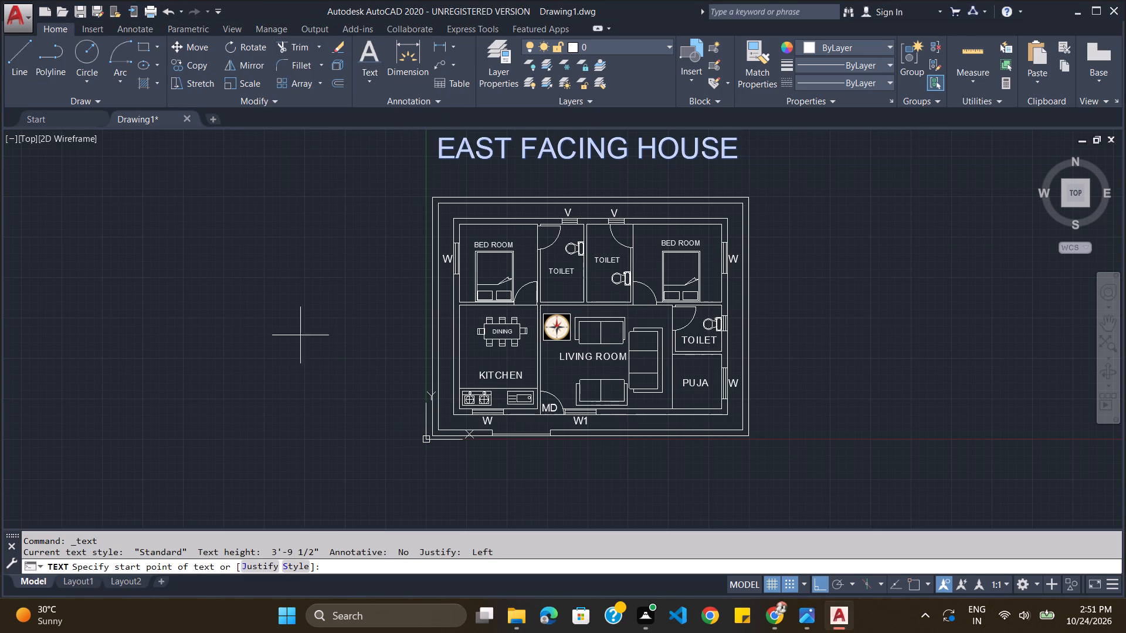
click(429, 456)
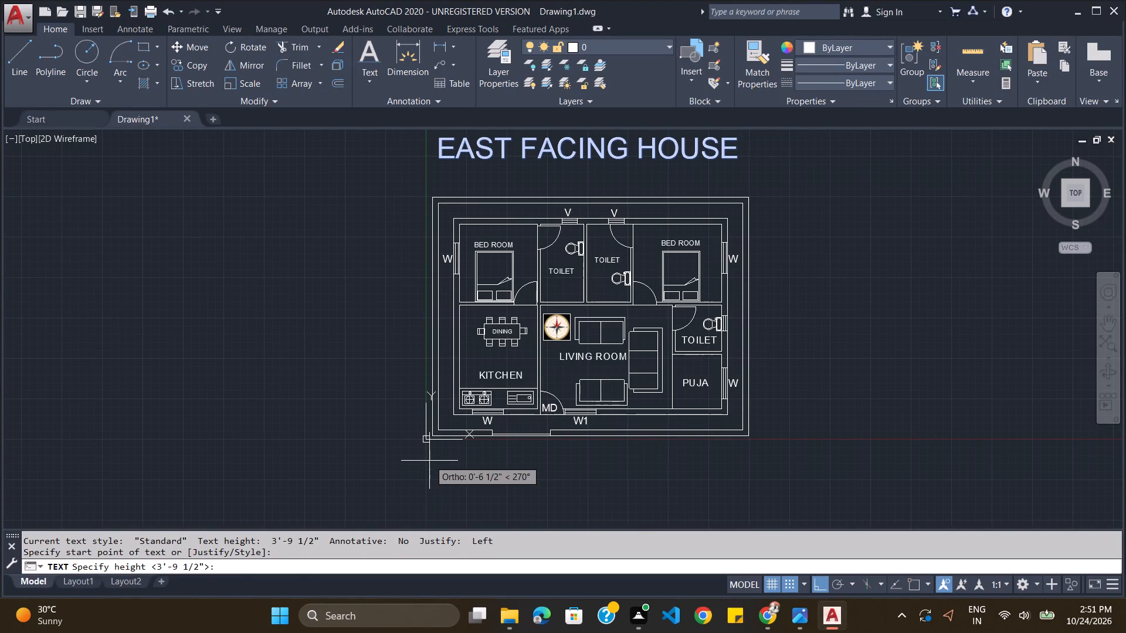
click(429, 462)
click(435, 462)
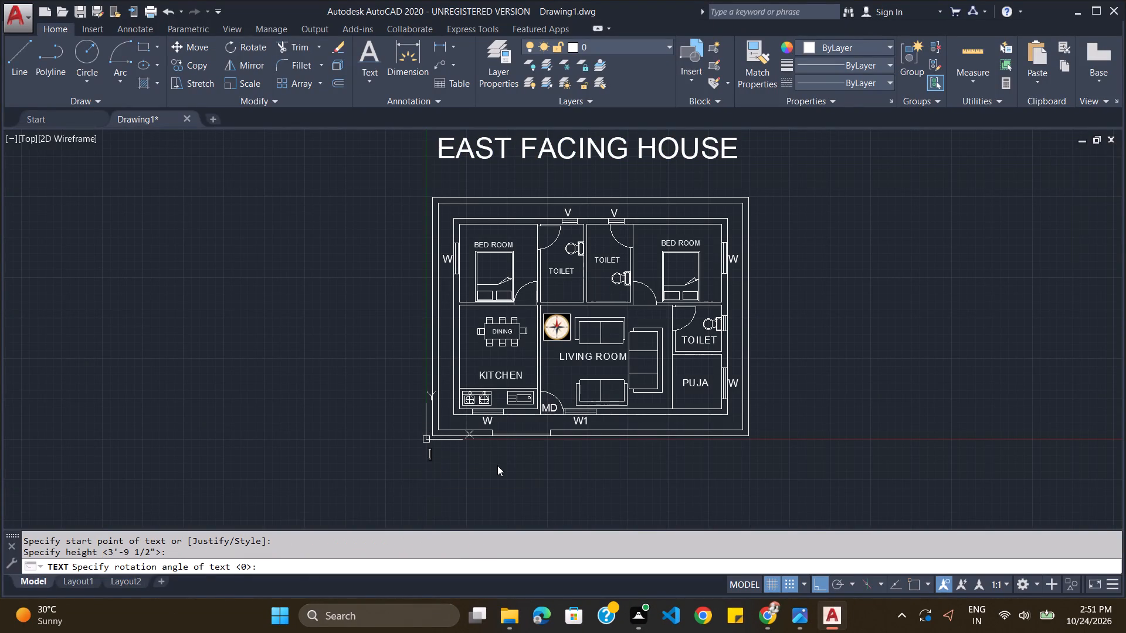
text(GROUNG)
key(BackSpace)
text(D FLOOR)
key(space)
text(PLAN)
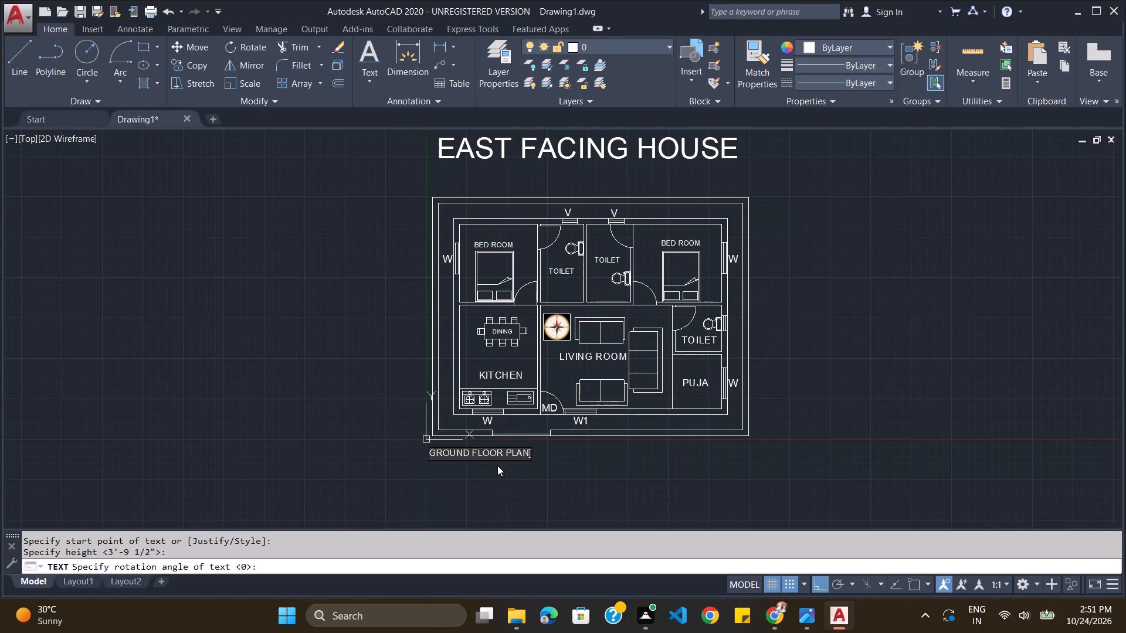
key(Return)
key(Return)
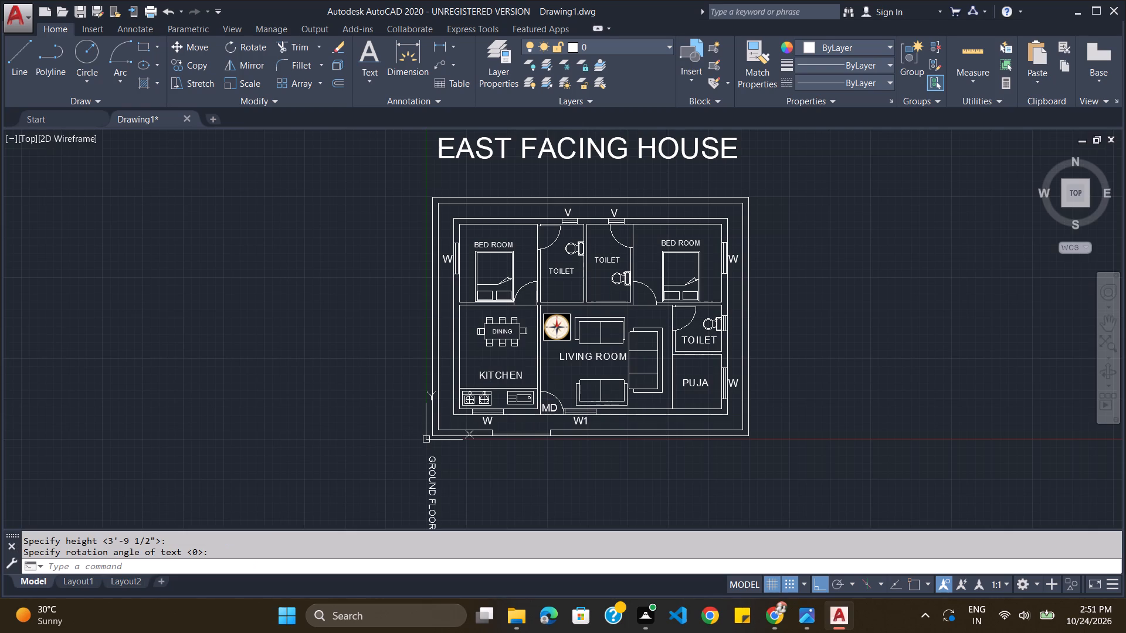
Rotate the GROUND FLOOR PLAN text 90 degrees about its start point so it reads horizontally.
scroll(488, 418, down, 2)
scroll(483, 448, up, 2)
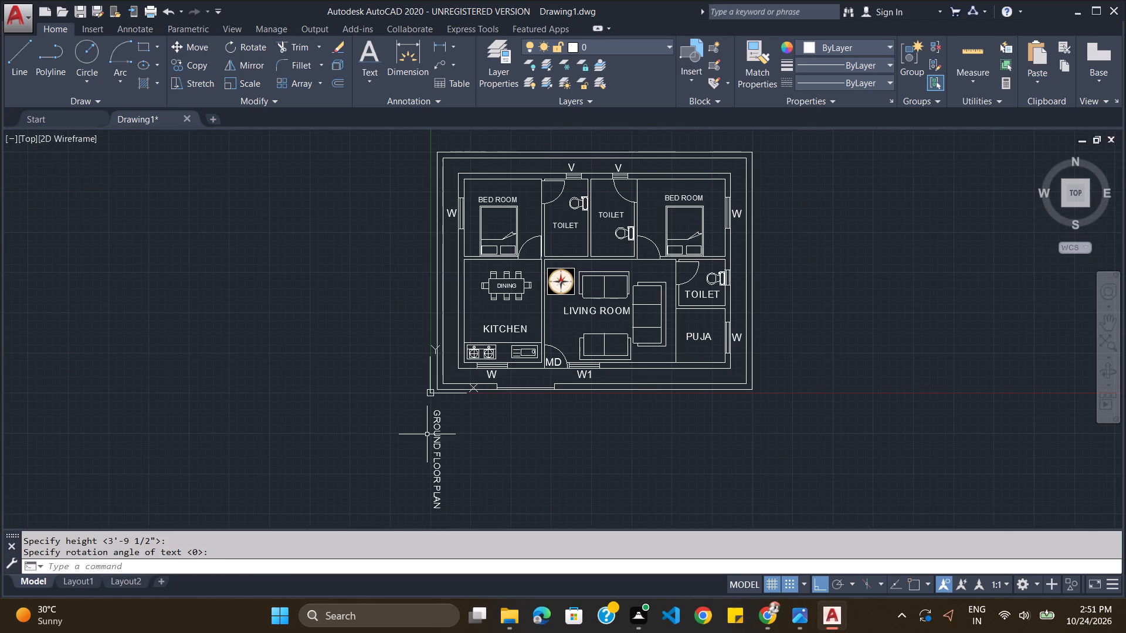
click(438, 431)
text(RO)
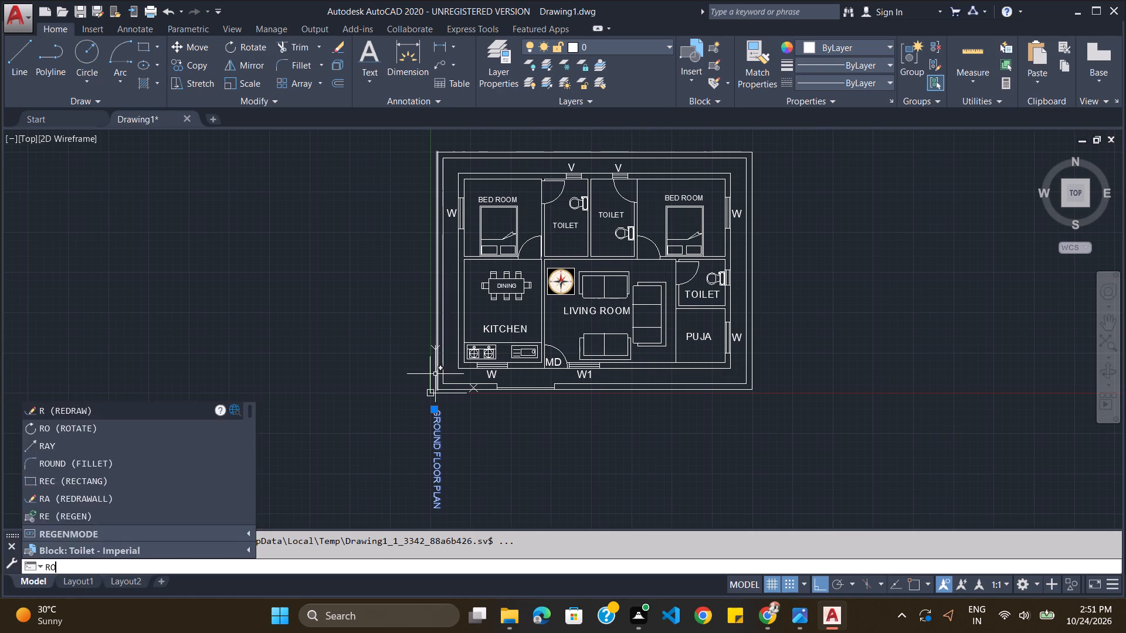
key(Return)
click(435, 411)
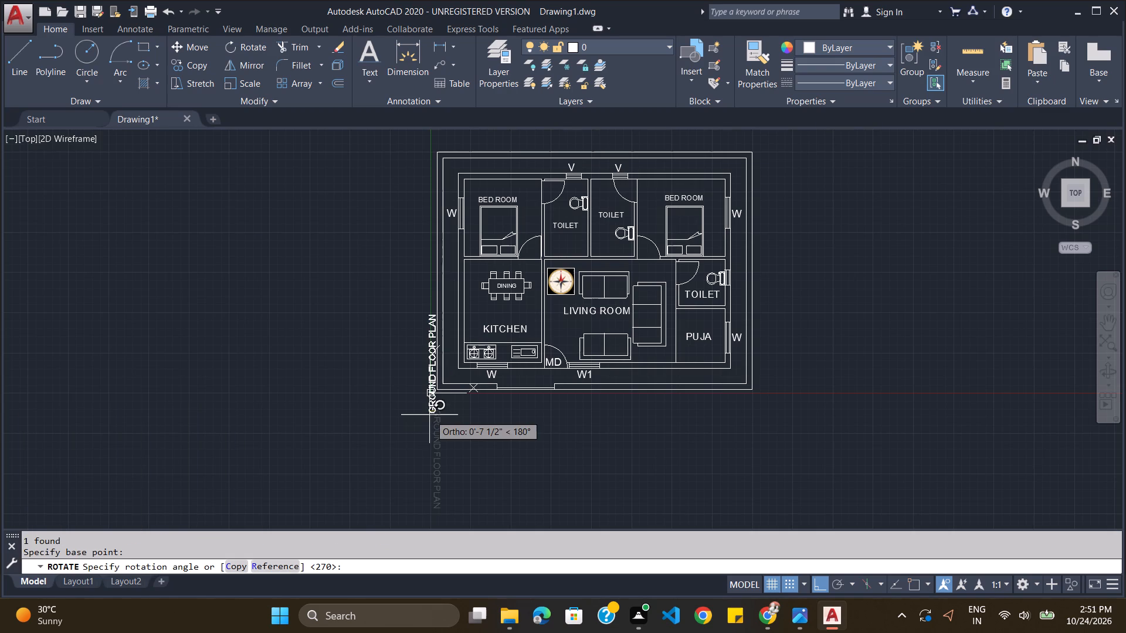
click(394, 348)
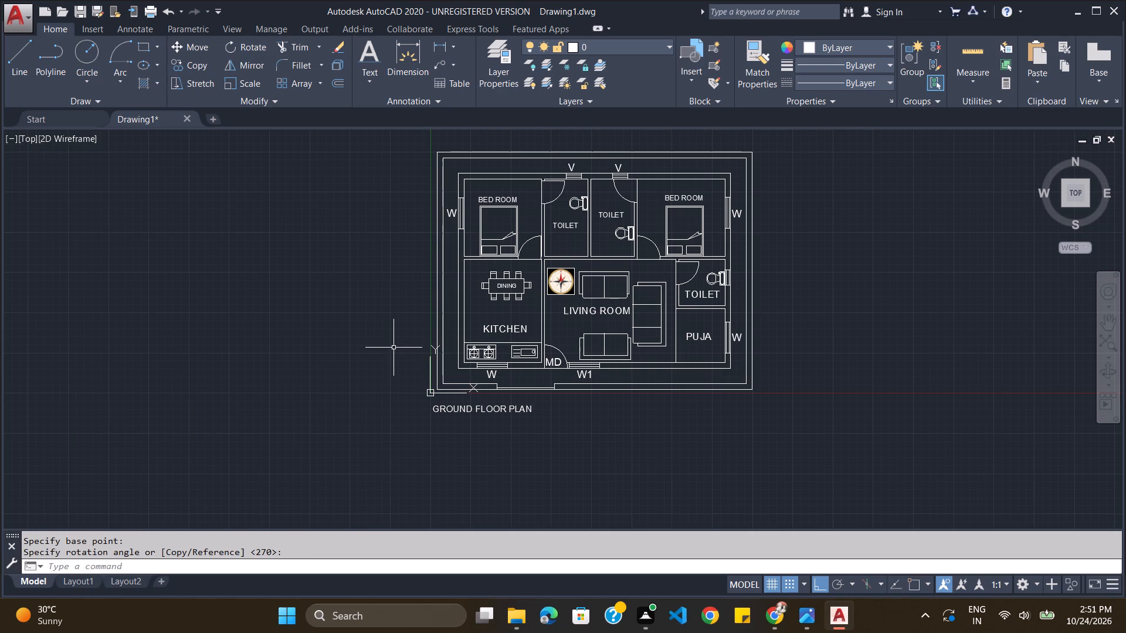
Following the reference image, add single-line text TOTAL BUILD UP AREA about 10 inches high below GROUND FLOOR PLAN, running downward at 270 degrees.
key(alt+Tab)
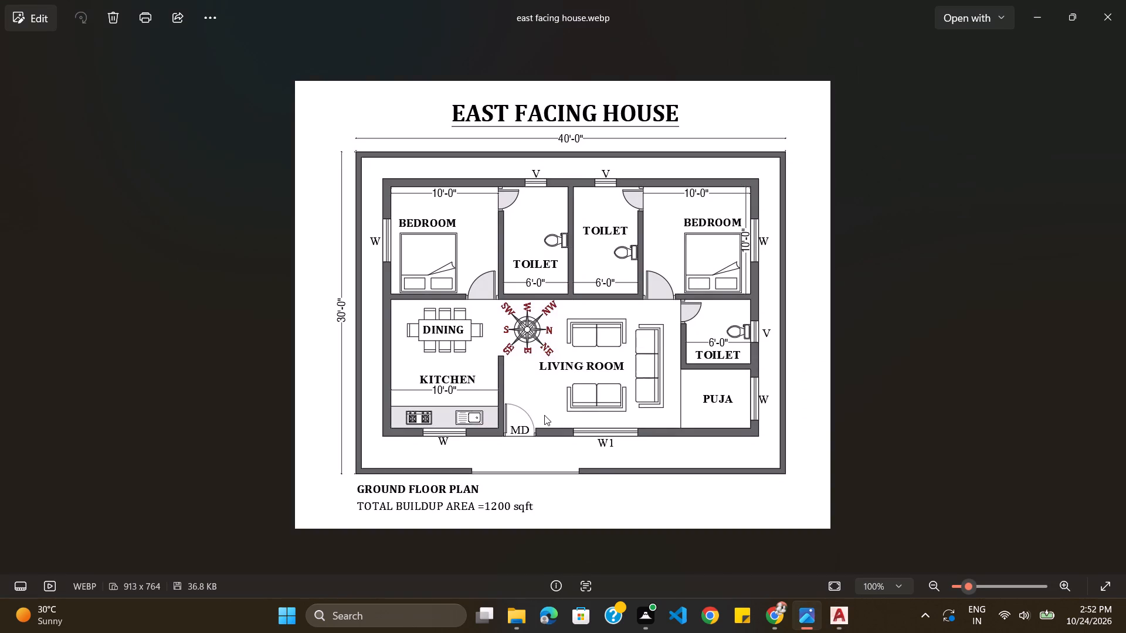
key(alt+Tab)
key(alt+Tab)
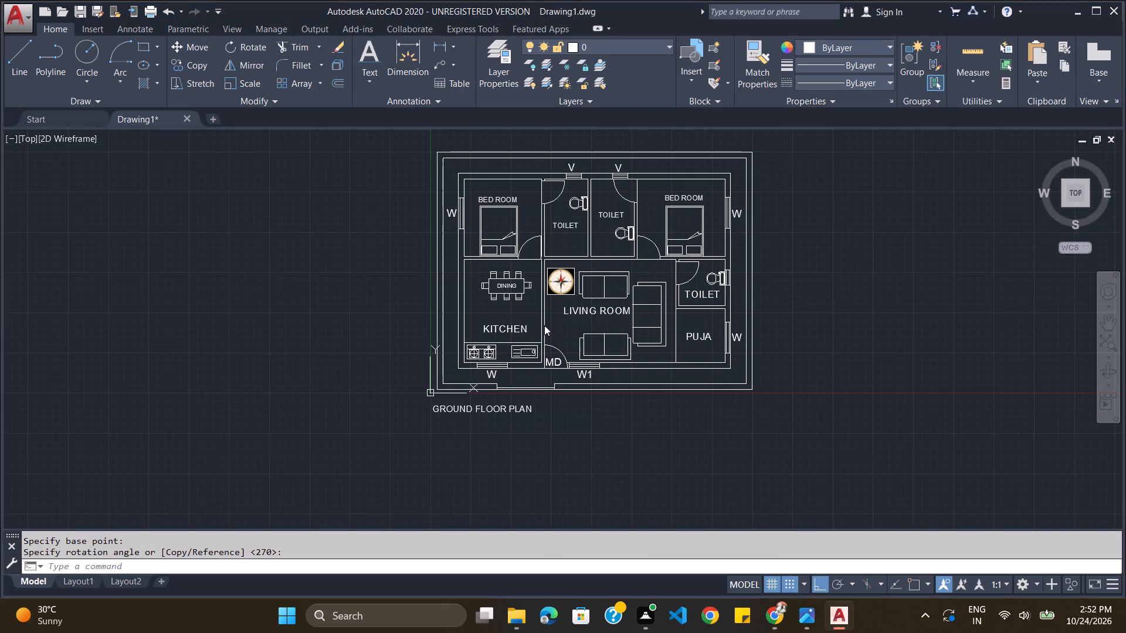
key(alt+Tab)
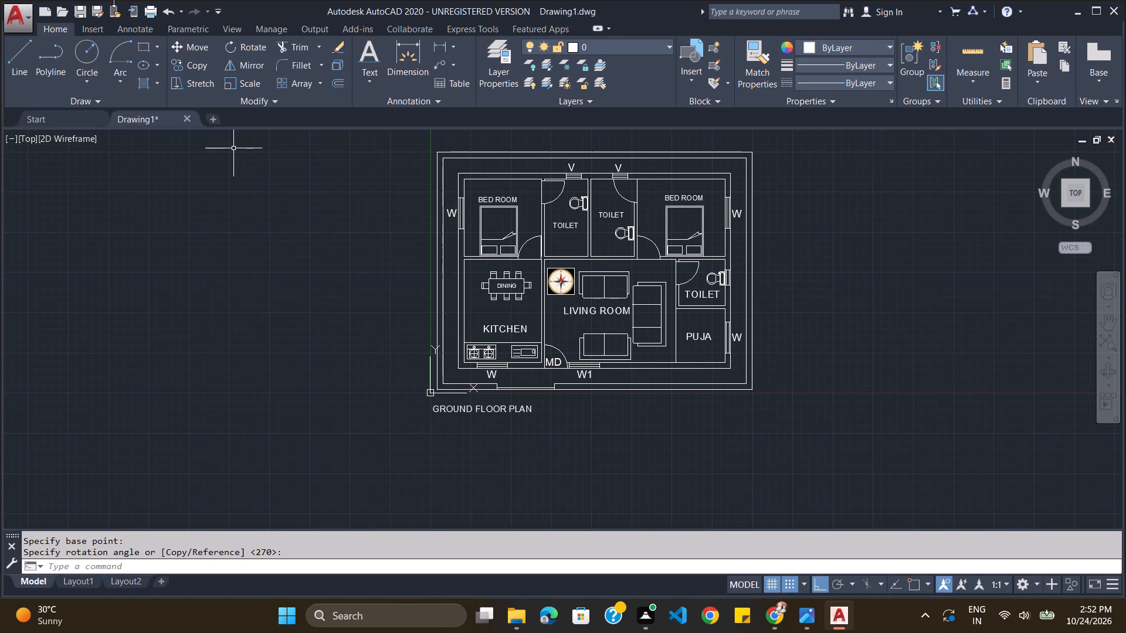
click(368, 74)
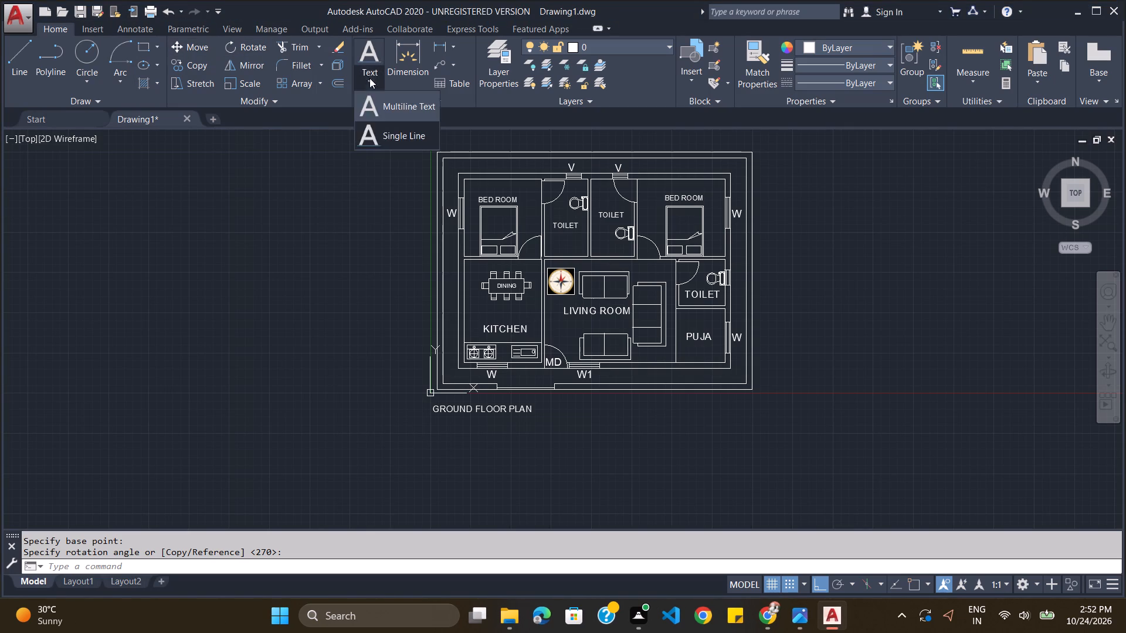
click(384, 130)
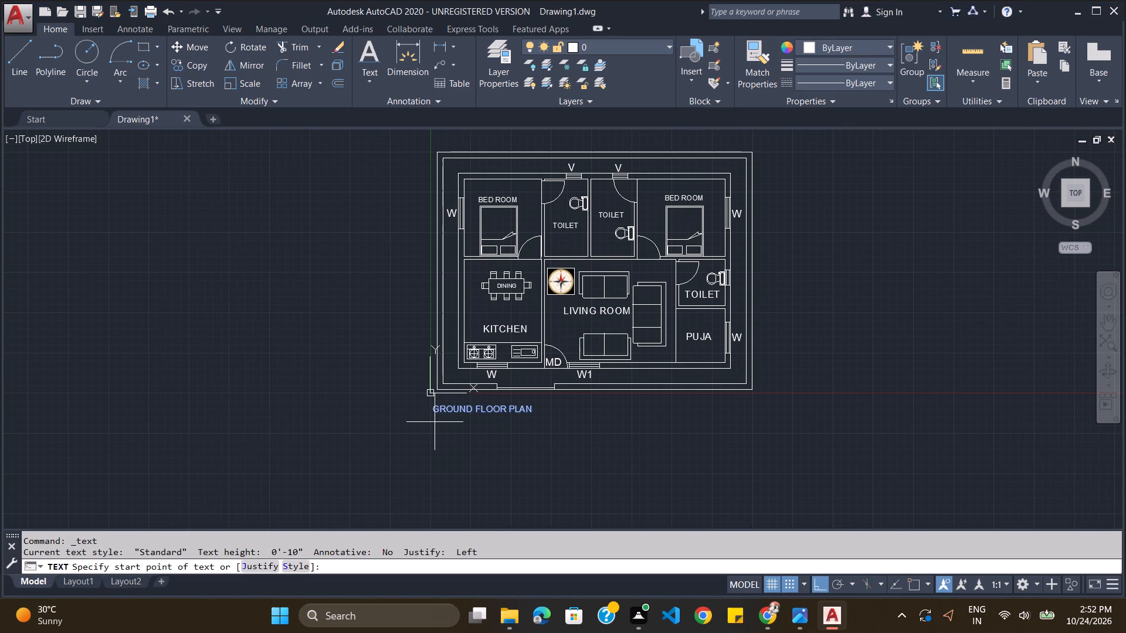
click(435, 418)
click(434, 425)
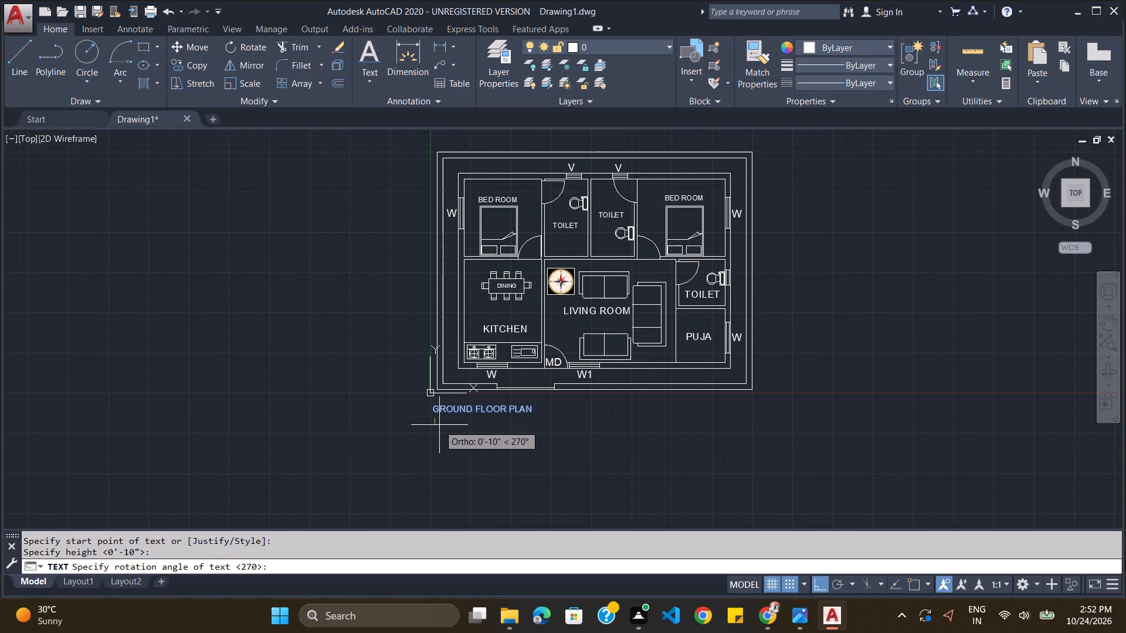
click(439, 425)
text(TOTAL BUILD U)
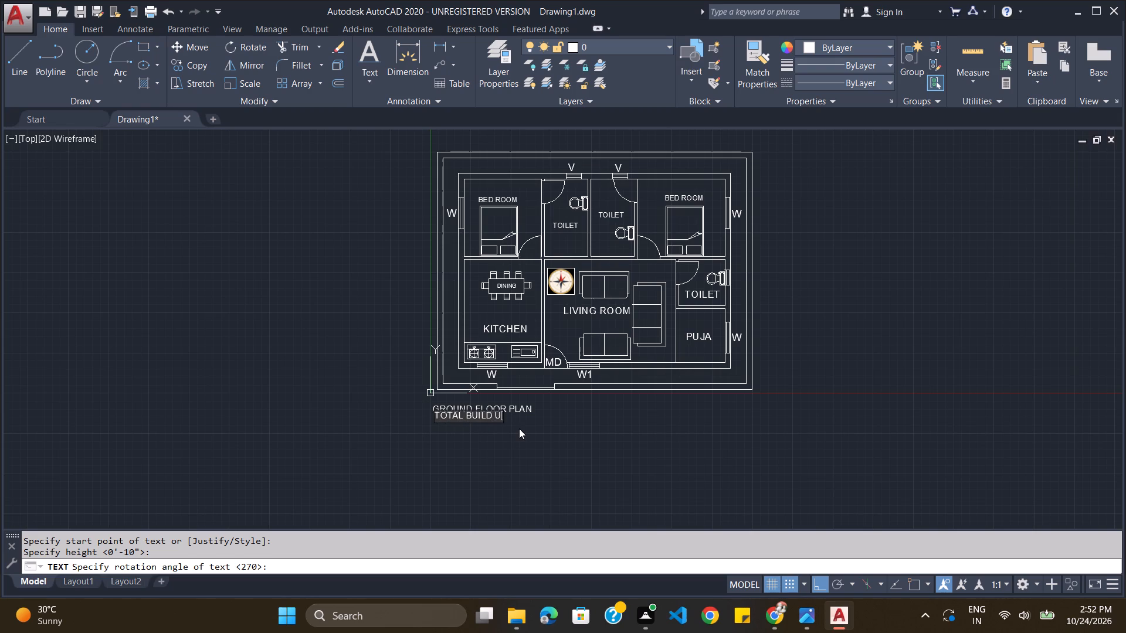
text(P AREA)
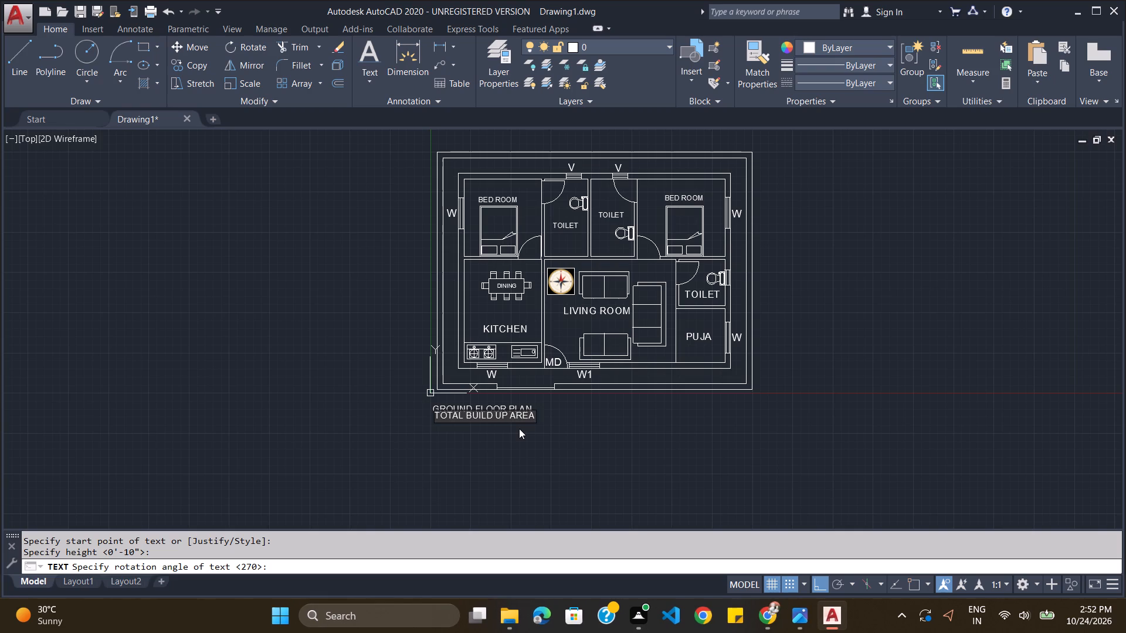
key(Return)
key(Return)
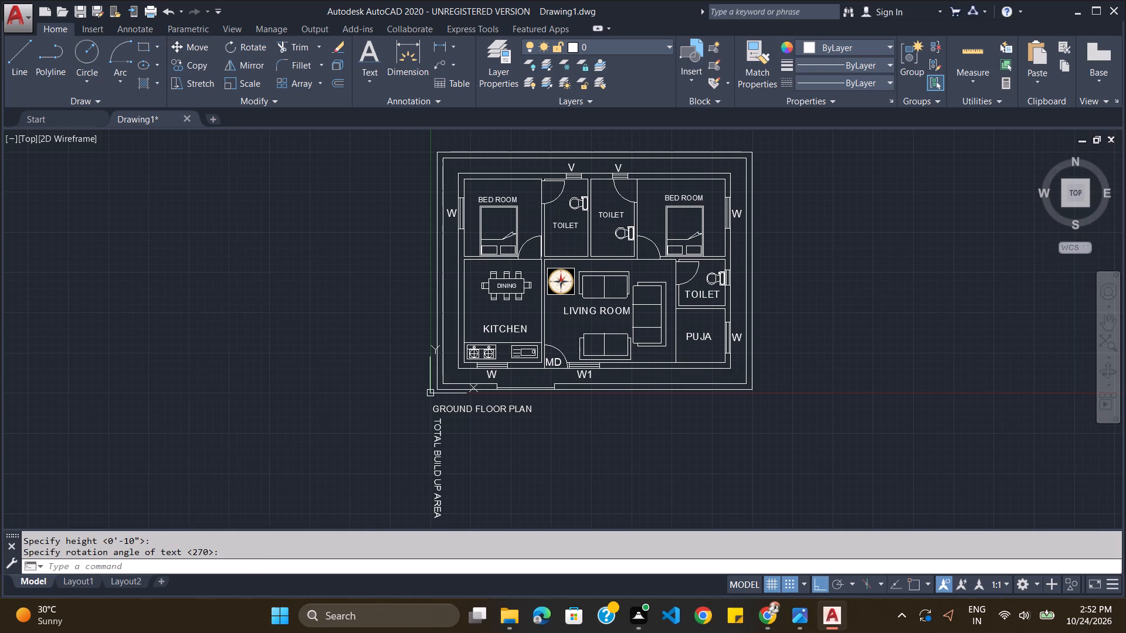
Rotate the TOTAL BUILD UP AREA text 90 degrees so it reads horizontally below the GROUND FLOOR PLAN text.
click(436, 429)
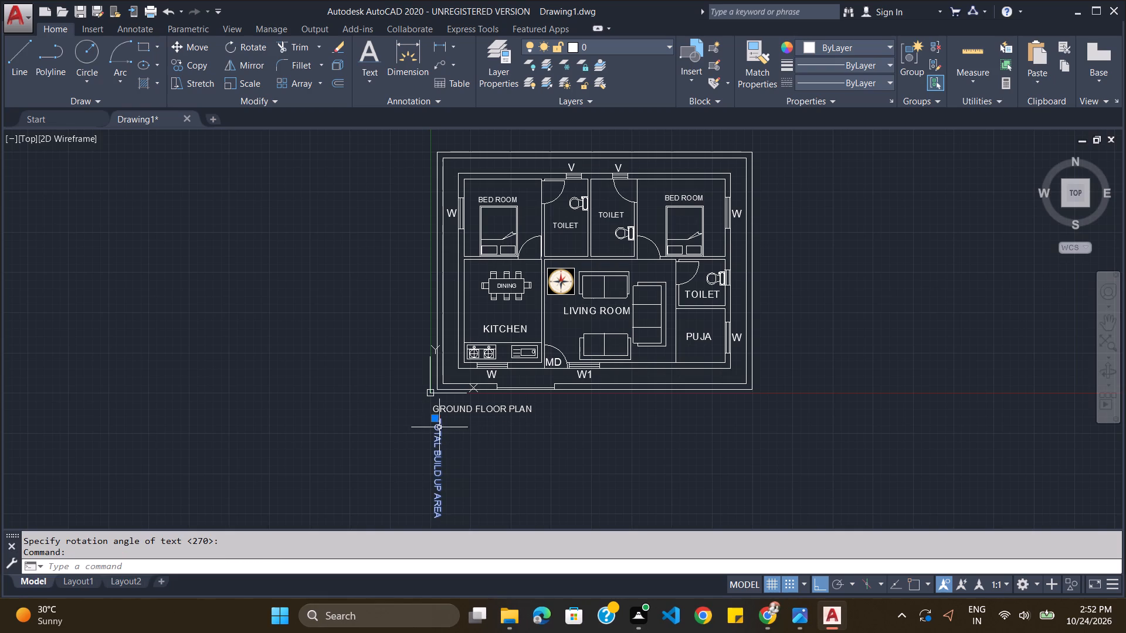
text(RO)
key(Return)
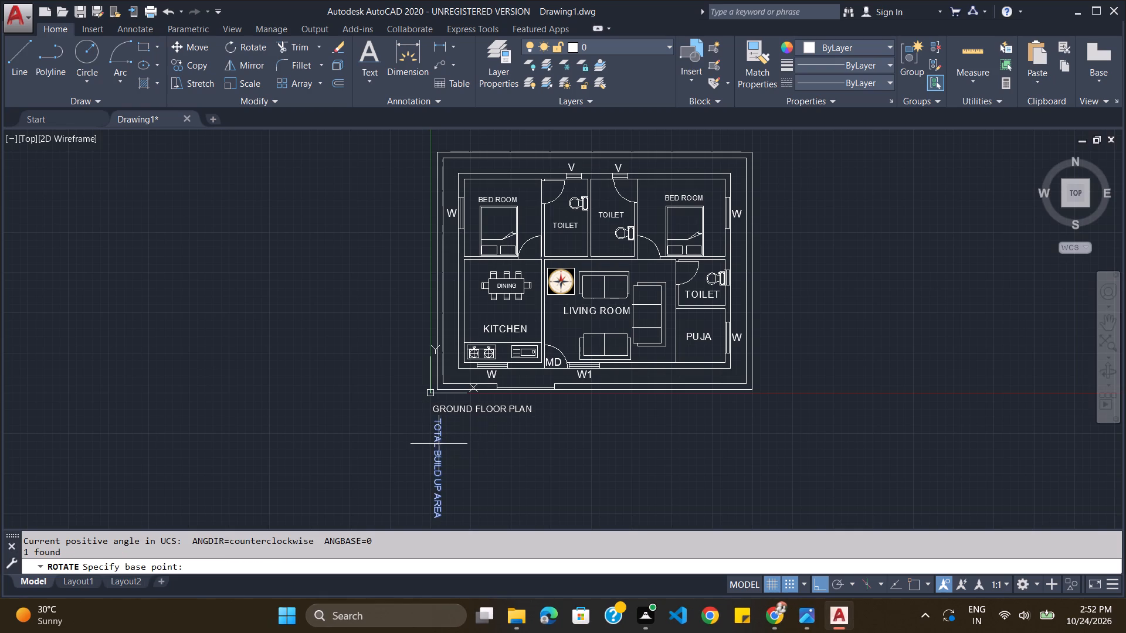
click(432, 441)
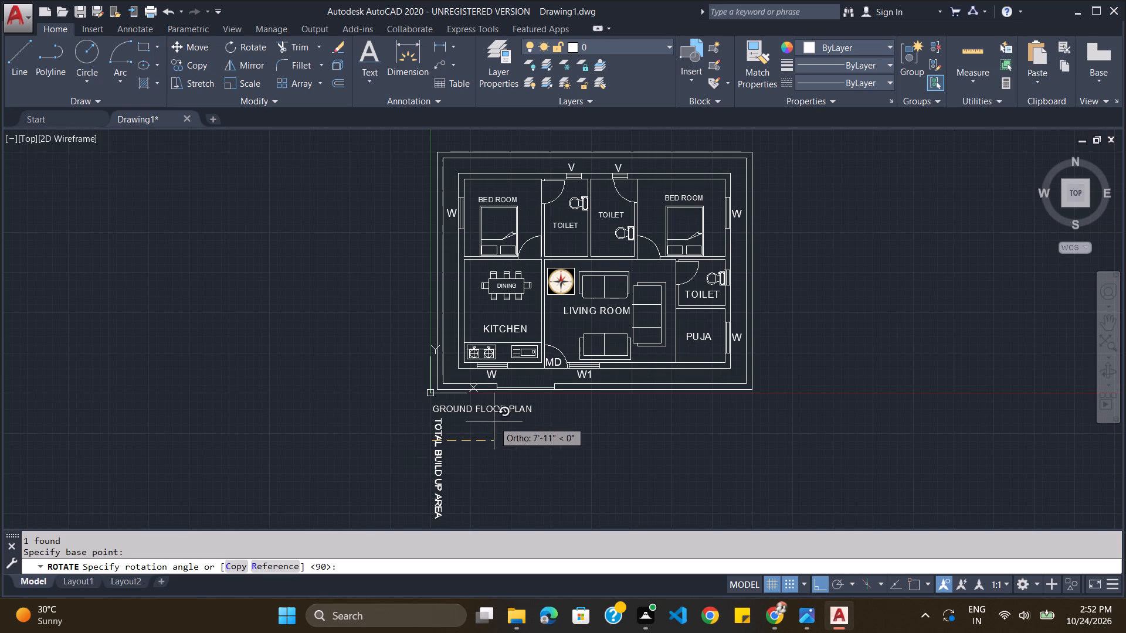
click(473, 380)
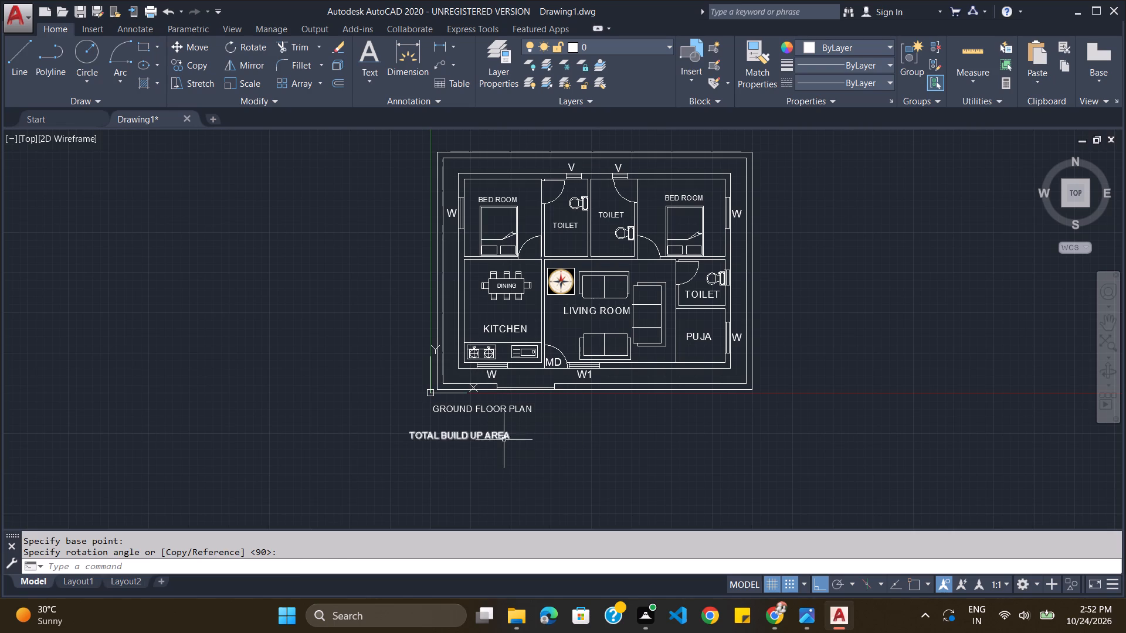
Following the reference image, extend the build-up area caption to read TOTAL BUILD UP AREA = 1200Sqft.
click(504, 437)
click(504, 437)
click(507, 437)
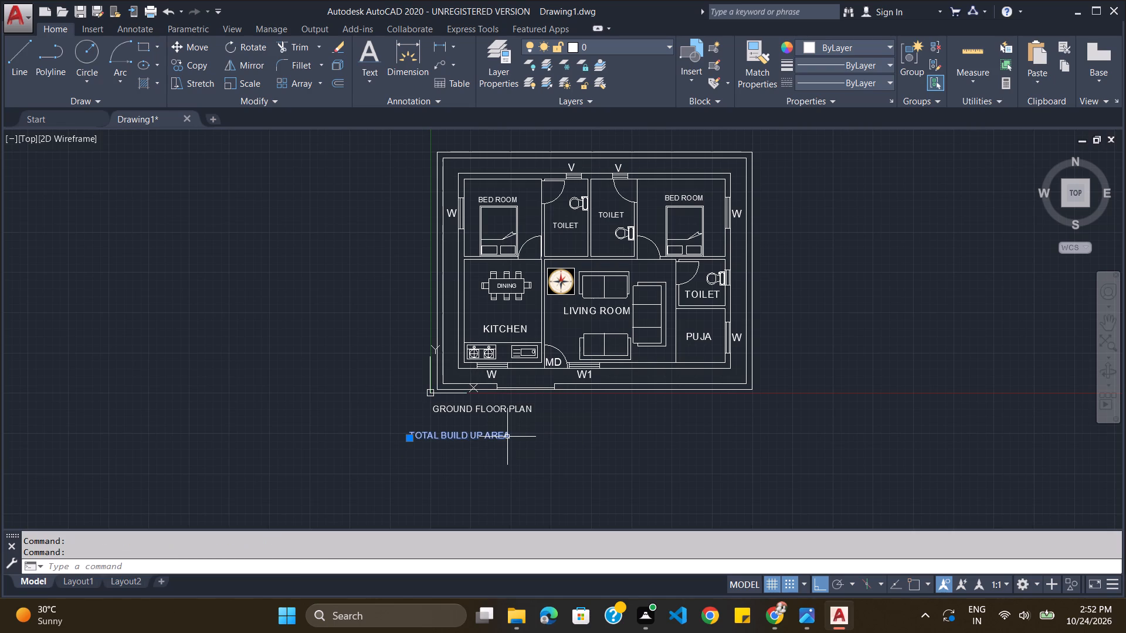
double_click(507, 437)
click(508, 435)
key(alt+Tab)
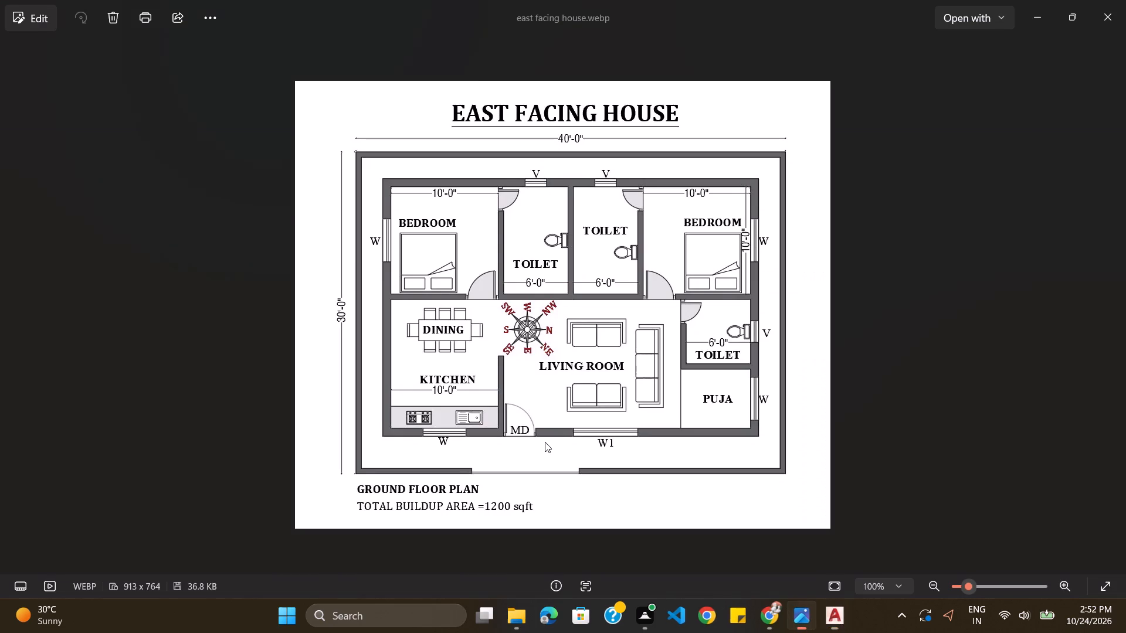
key(alt+Tab)
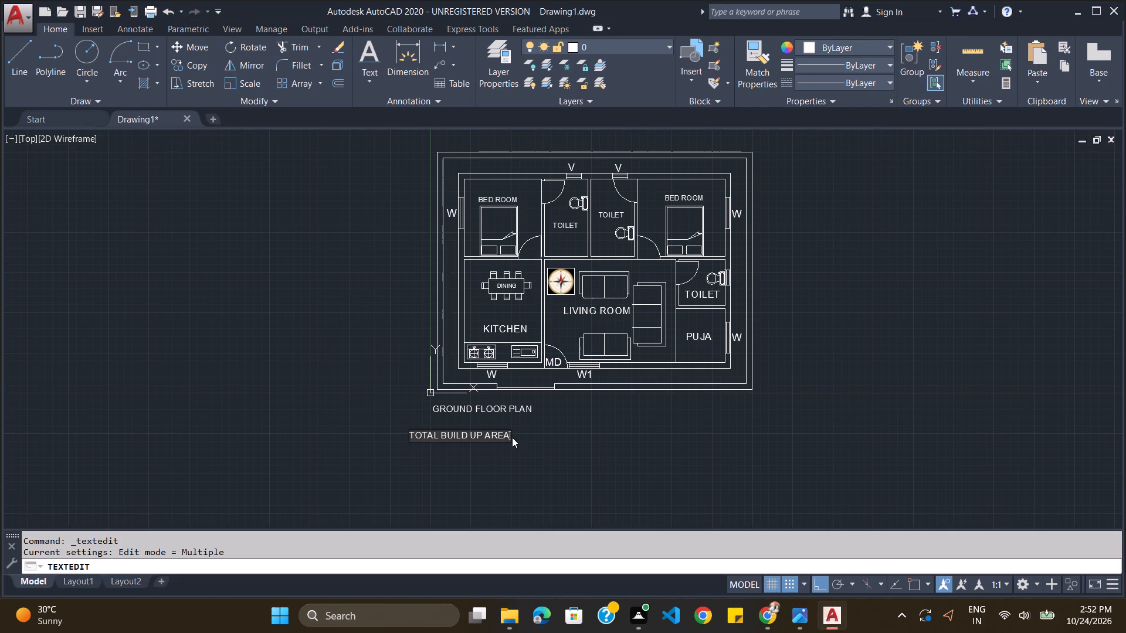
key(space)
text(=)
key(space)
text(1200)
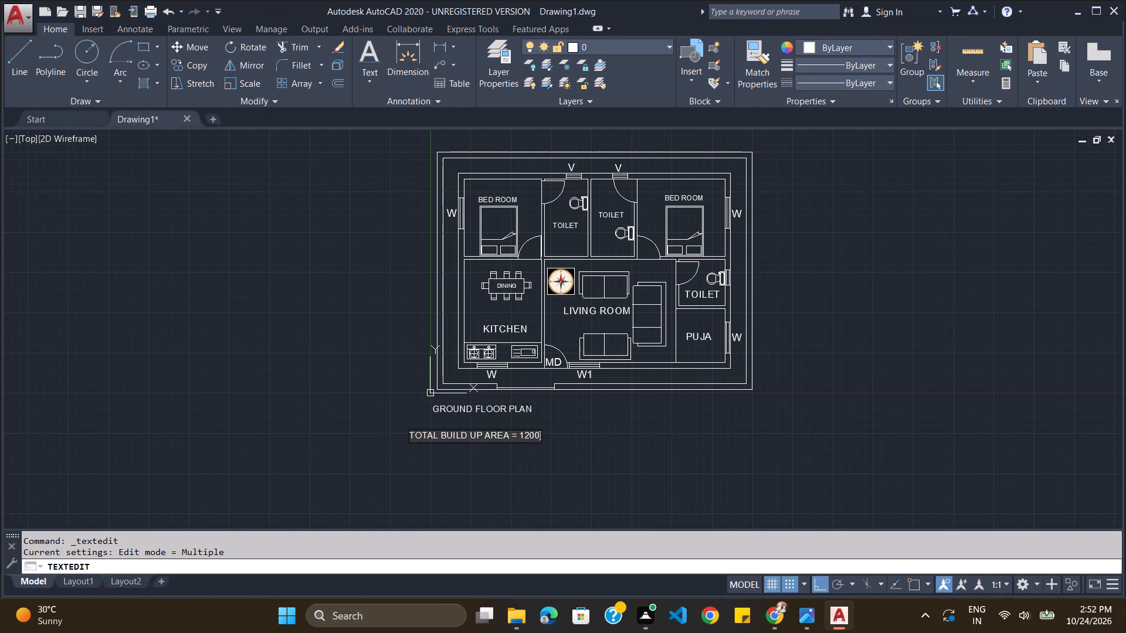
key(s)
text(QFT)
key(BackSpace)
key(BackSpace)
key(BackSpace)
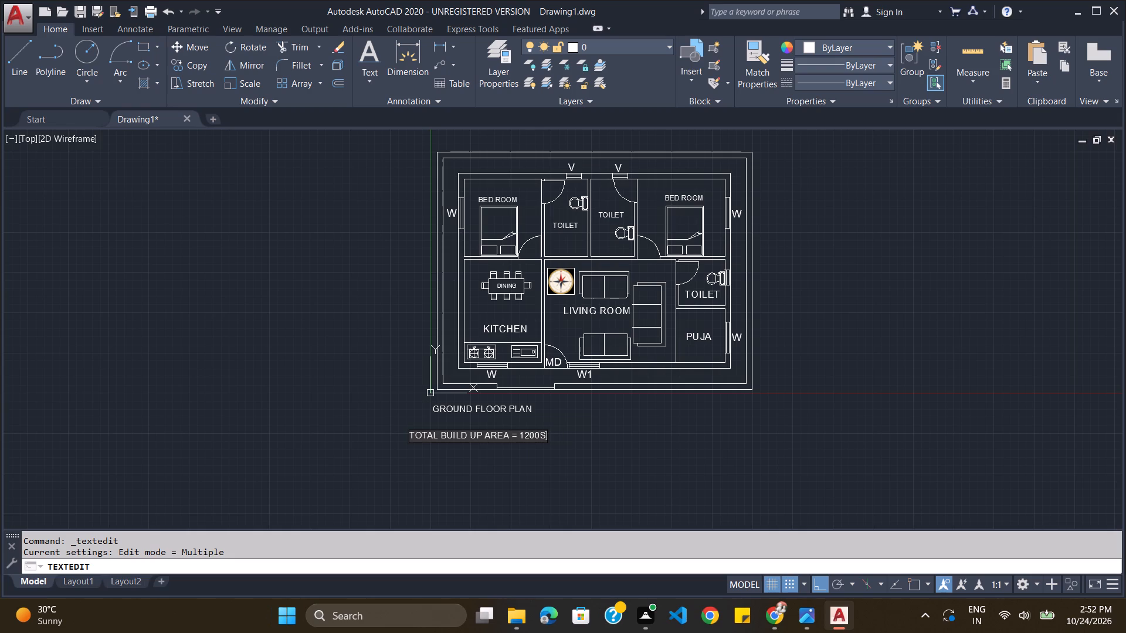
key(q)
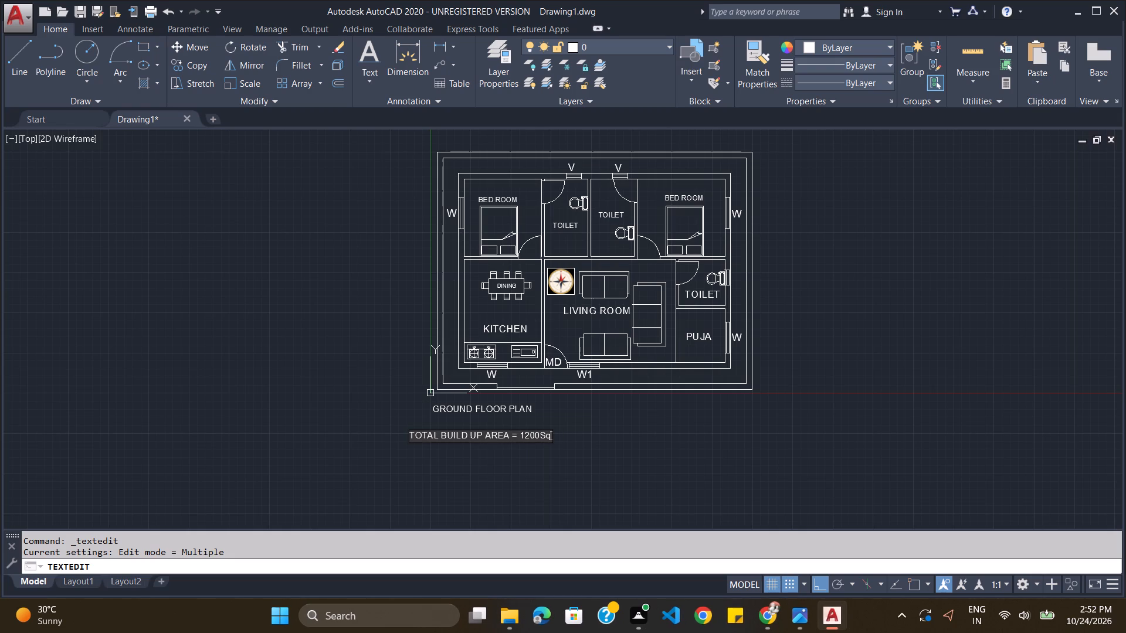
text(ft)
Change the capital S in the area caption's unit to lowercase so it reads 1200sqft.
key(alt+Tab)
key(alt+Tab)
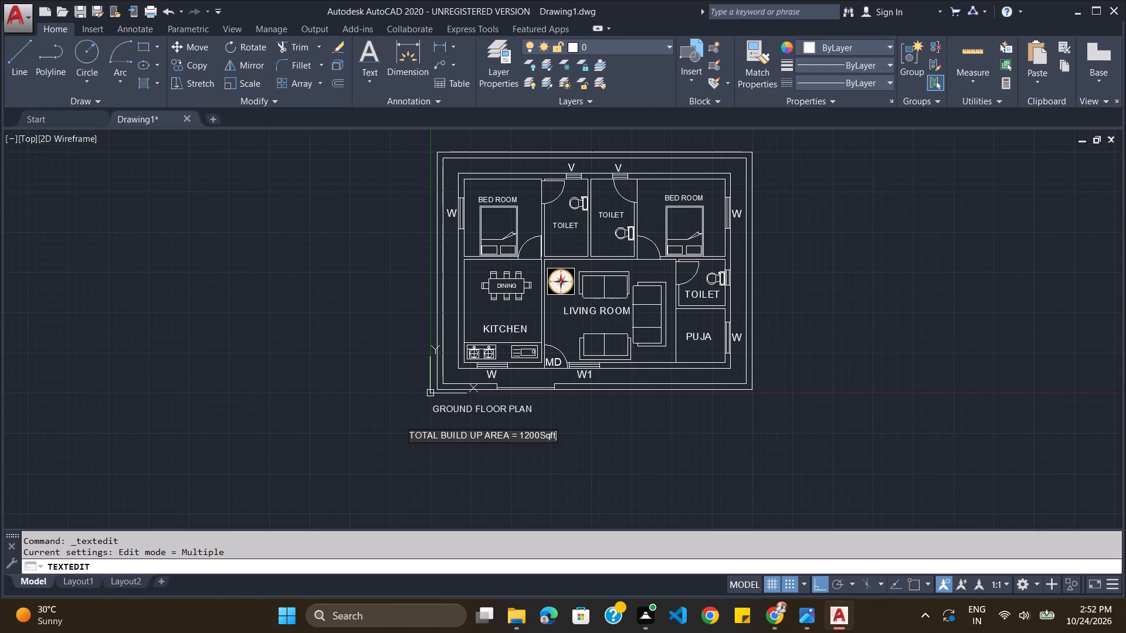
key(Left)
key(Left)
key(Left)
key(BackSpace)
key(s)
key(Return)
key(Return)
key(Escape)
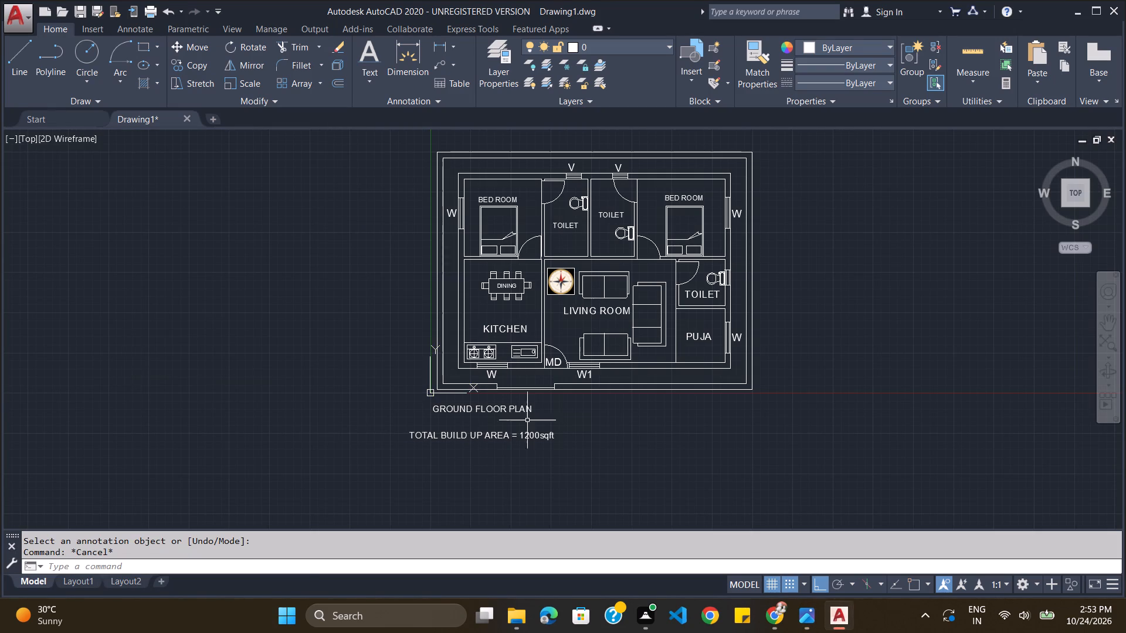
Move the TOTAL BUILD UP AREA = 1200sqft caption directly under GROUND FLOOR PLAN, aligning the starts of both lines.
click(467, 436)
drag(466, 439, 480, 431)
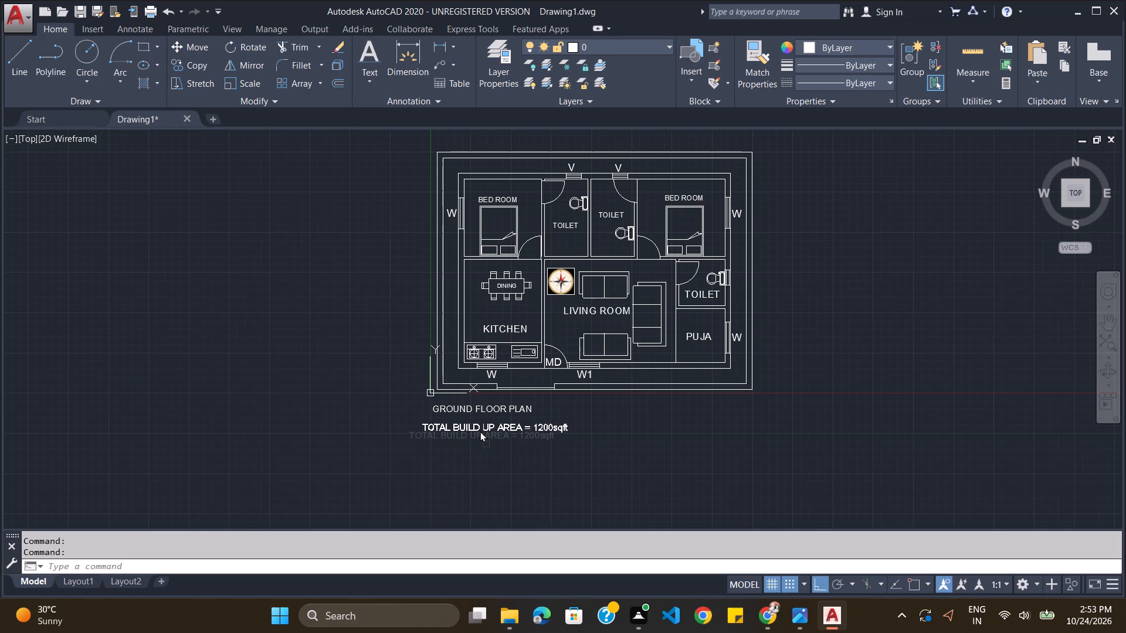
drag(480, 431, 491, 425)
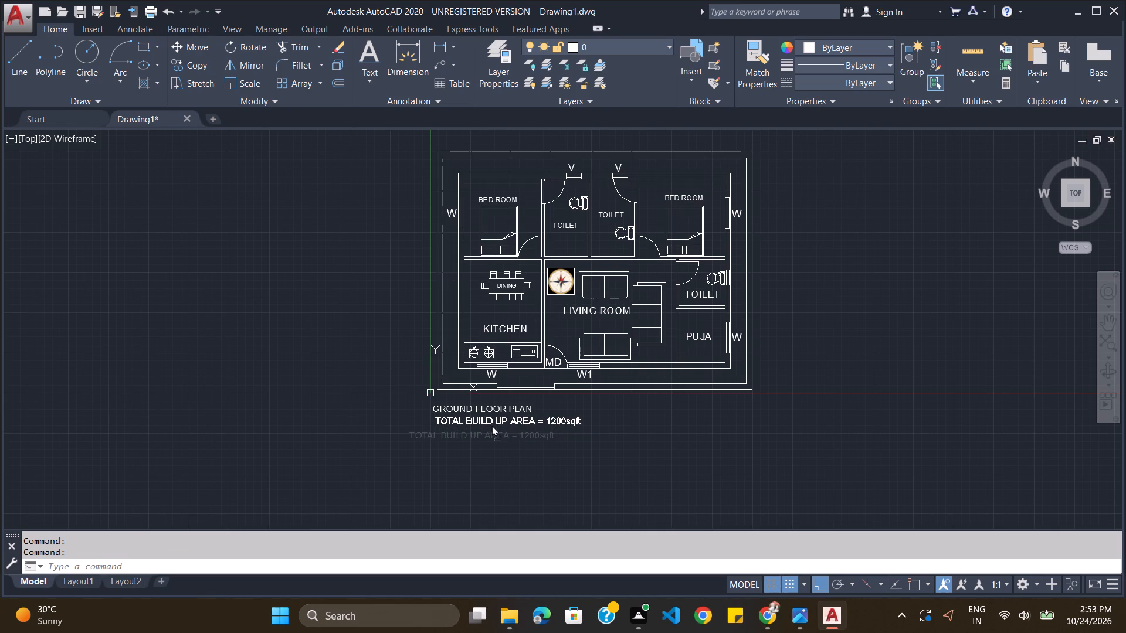
drag(491, 425, 490, 426)
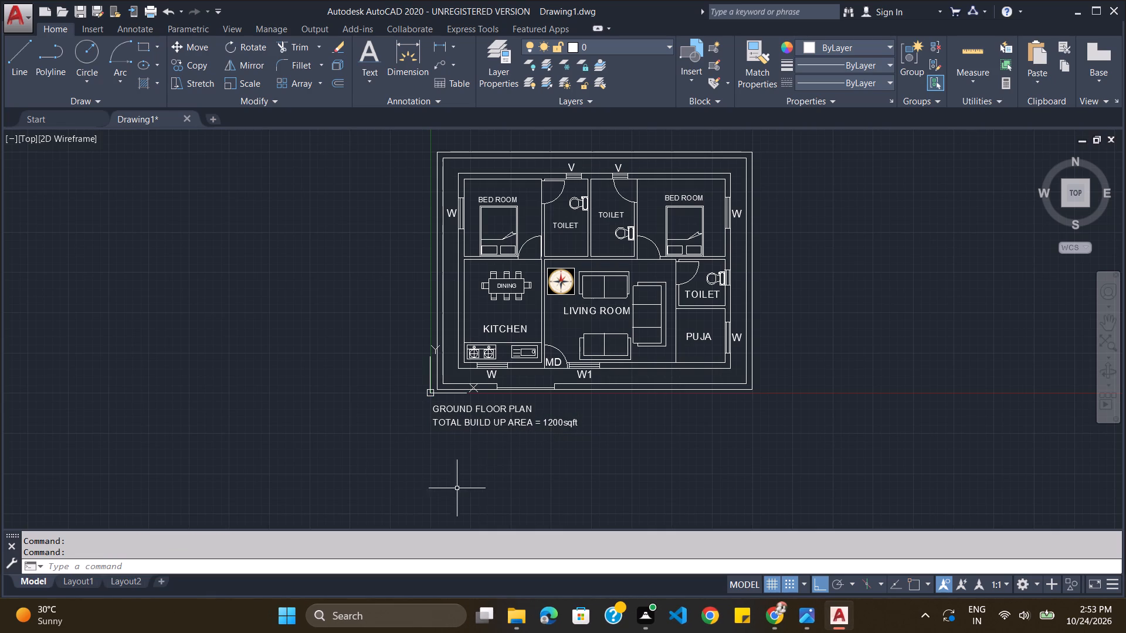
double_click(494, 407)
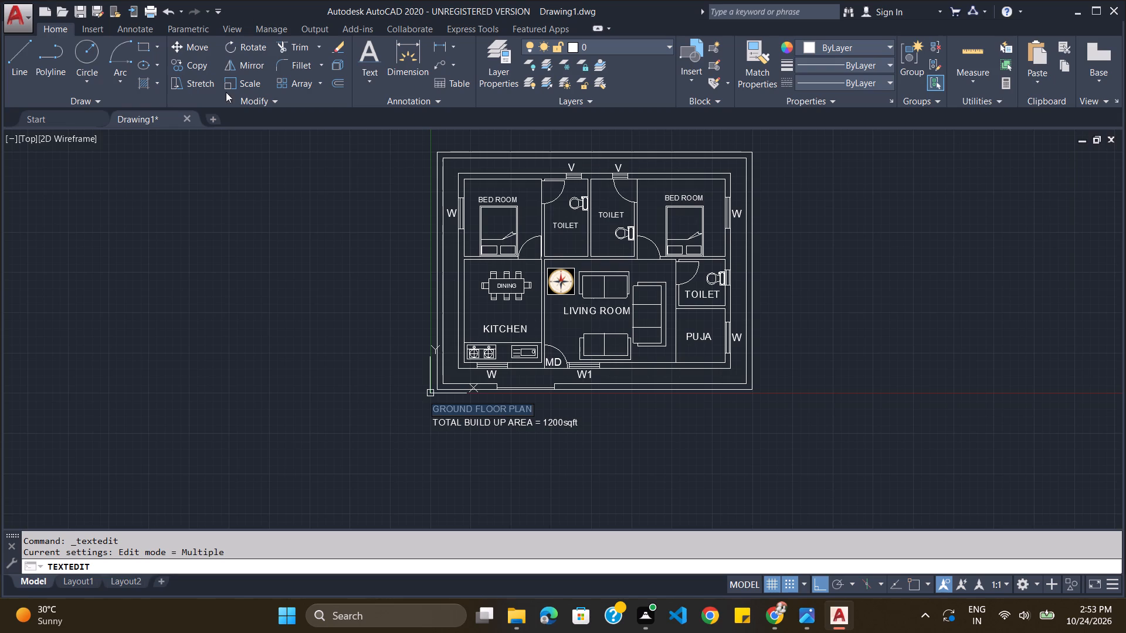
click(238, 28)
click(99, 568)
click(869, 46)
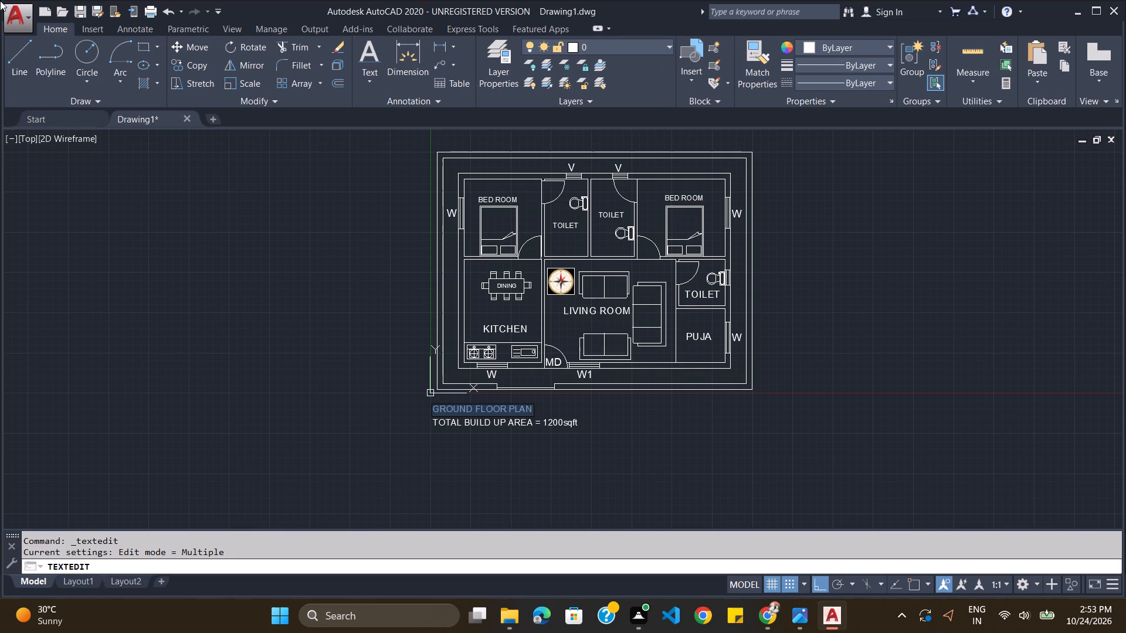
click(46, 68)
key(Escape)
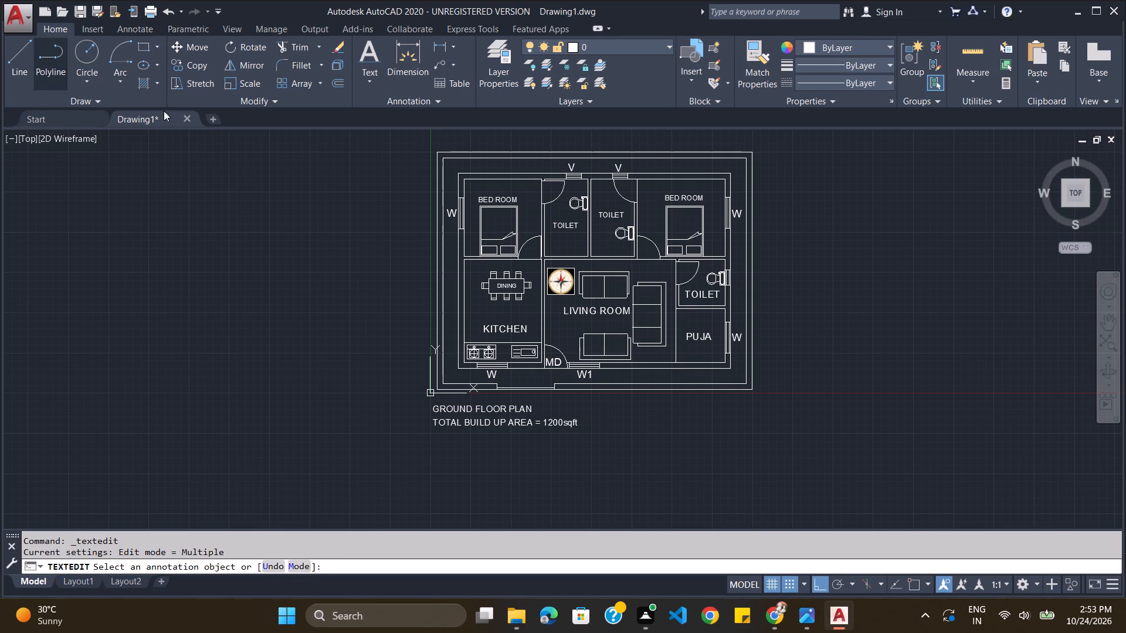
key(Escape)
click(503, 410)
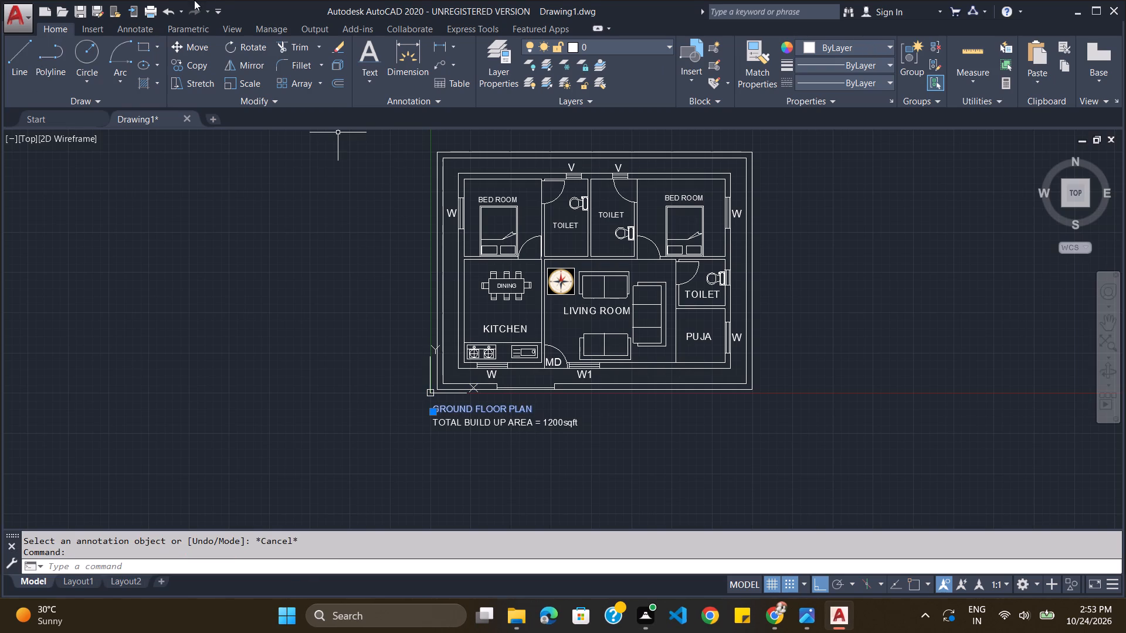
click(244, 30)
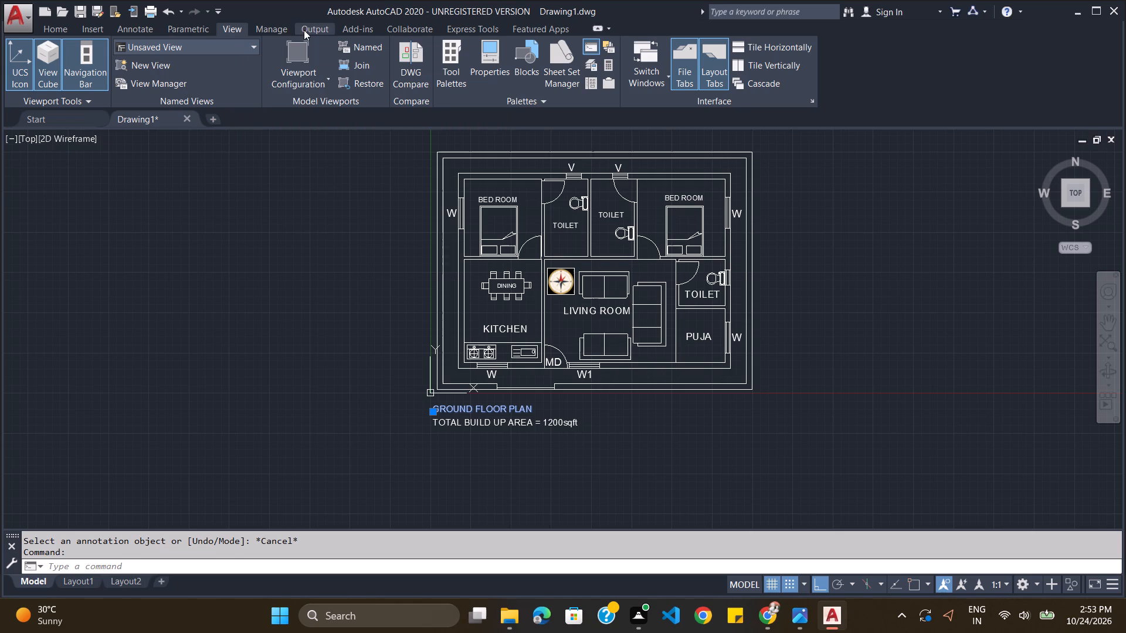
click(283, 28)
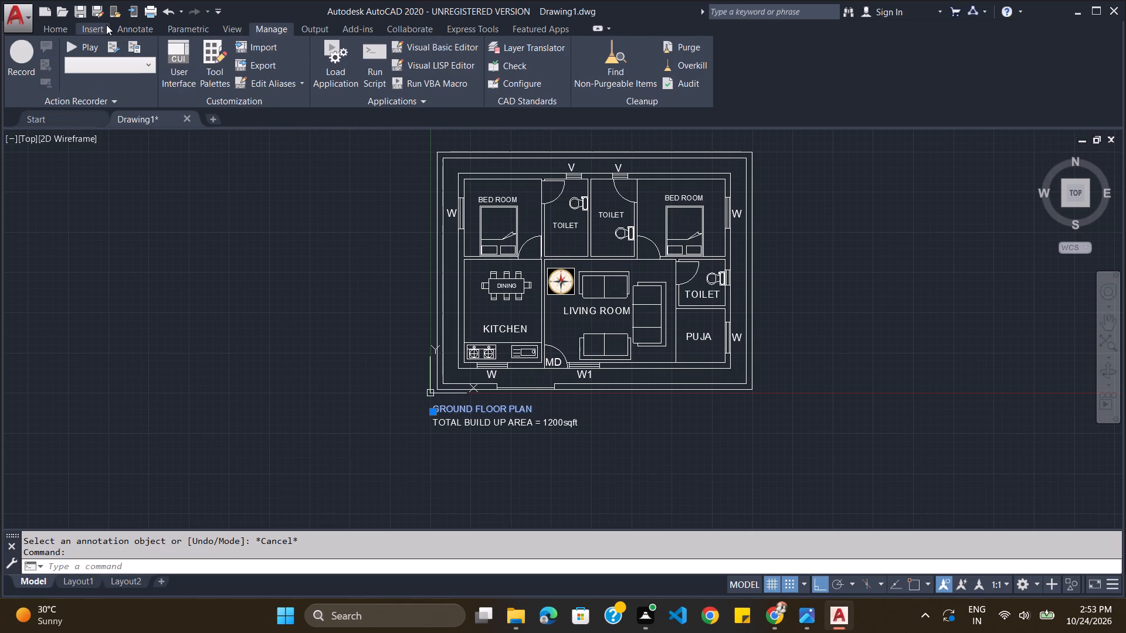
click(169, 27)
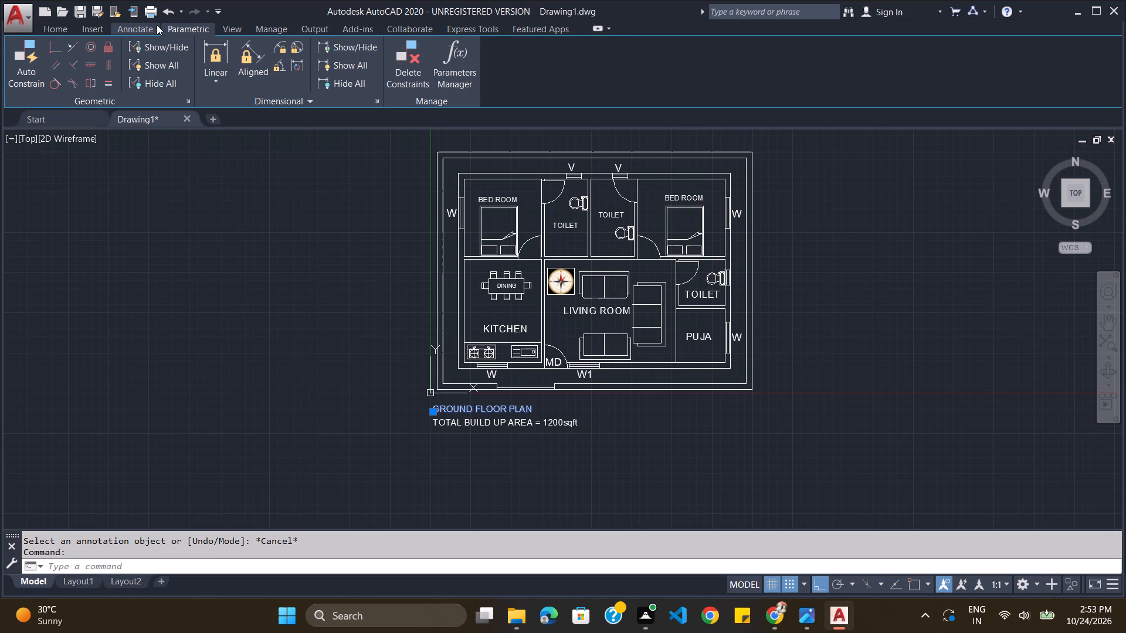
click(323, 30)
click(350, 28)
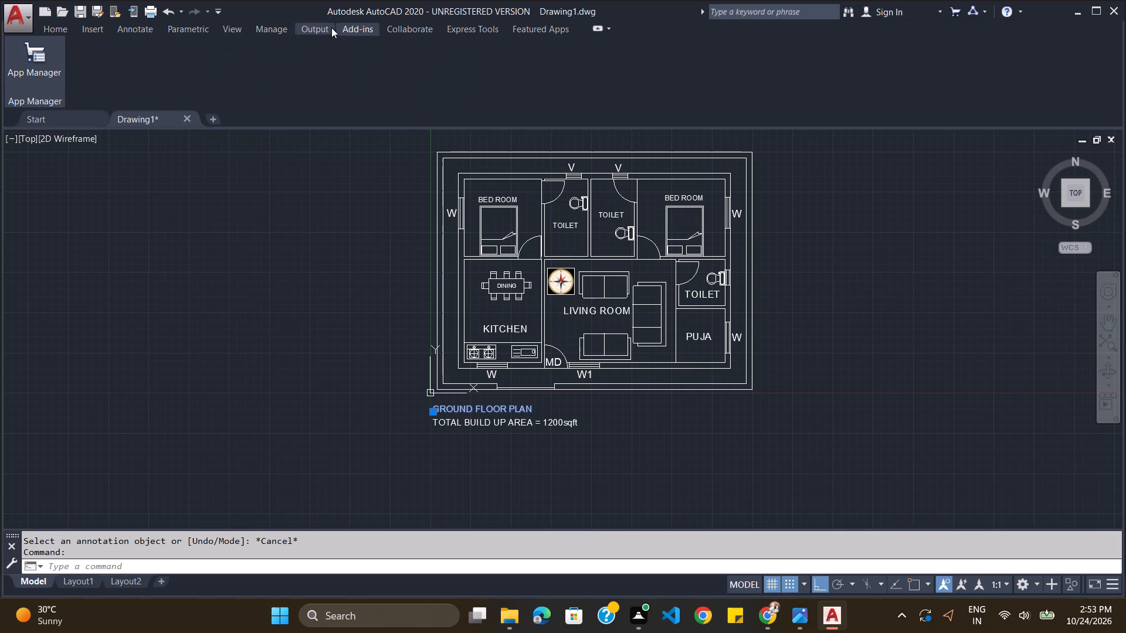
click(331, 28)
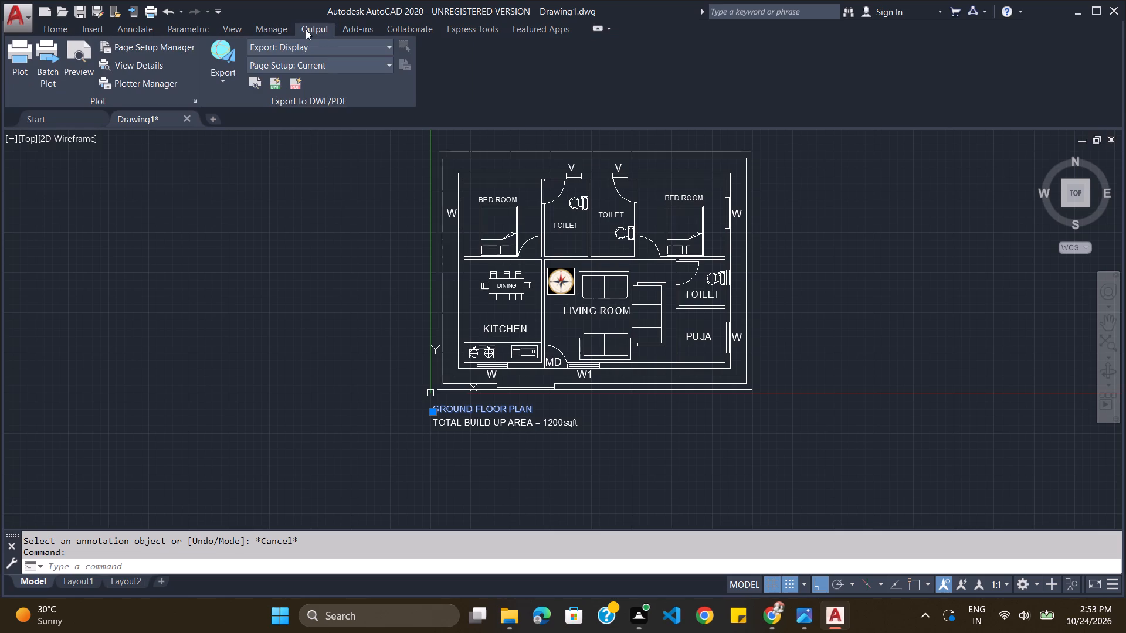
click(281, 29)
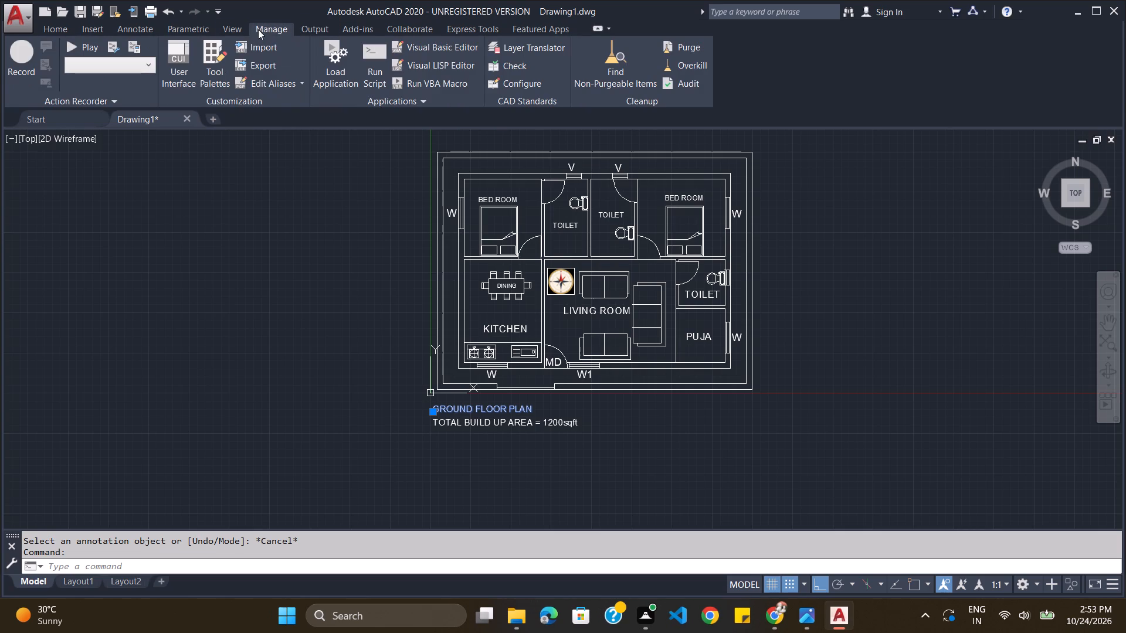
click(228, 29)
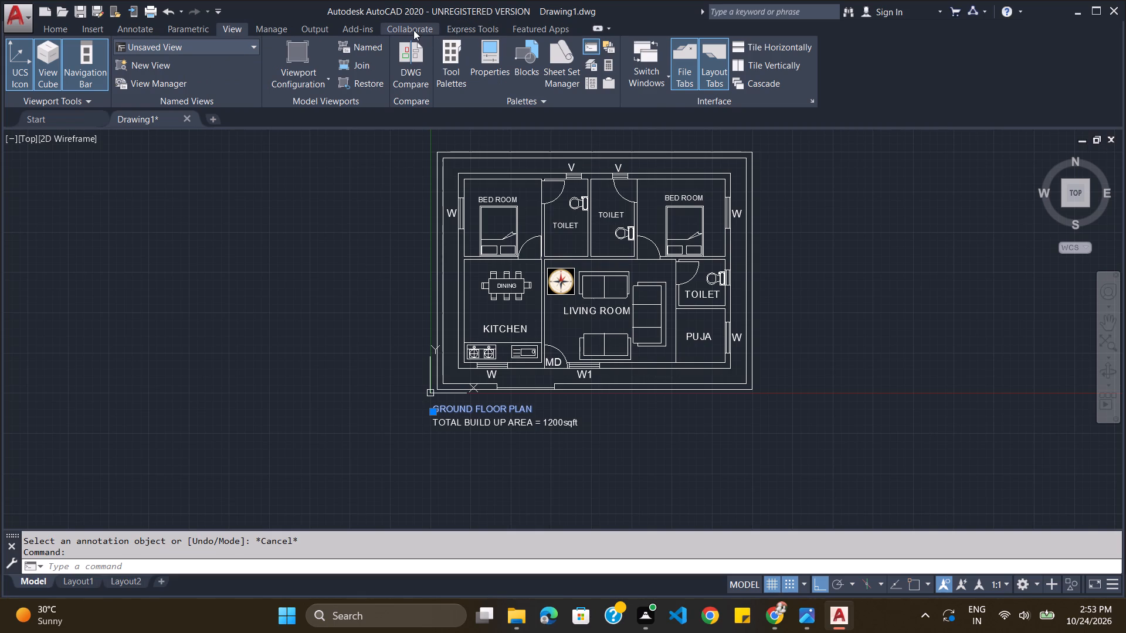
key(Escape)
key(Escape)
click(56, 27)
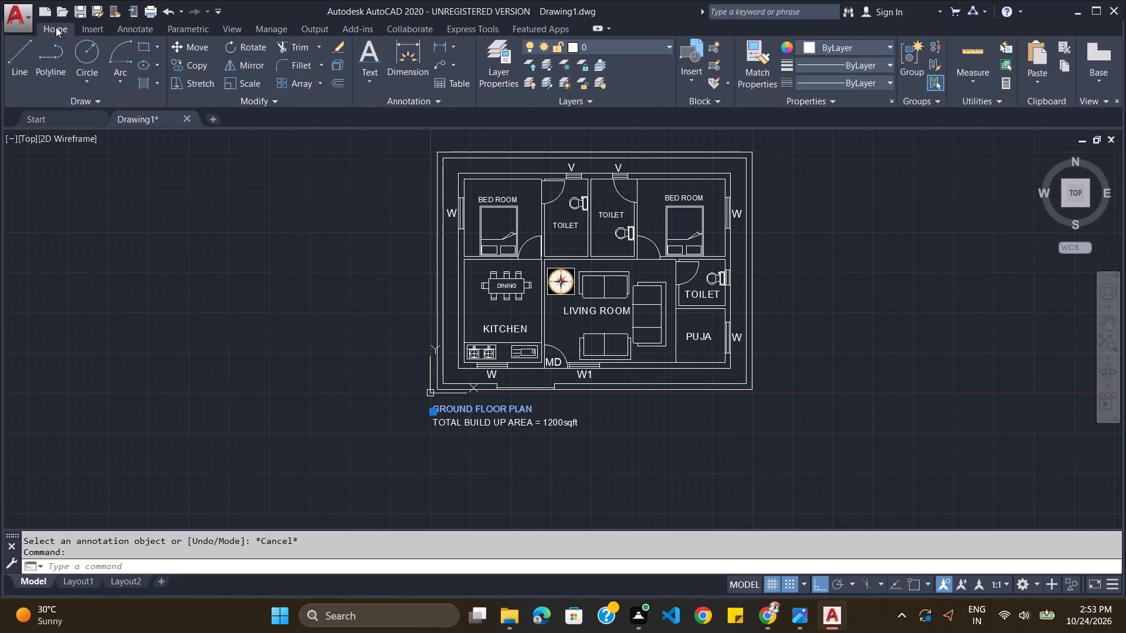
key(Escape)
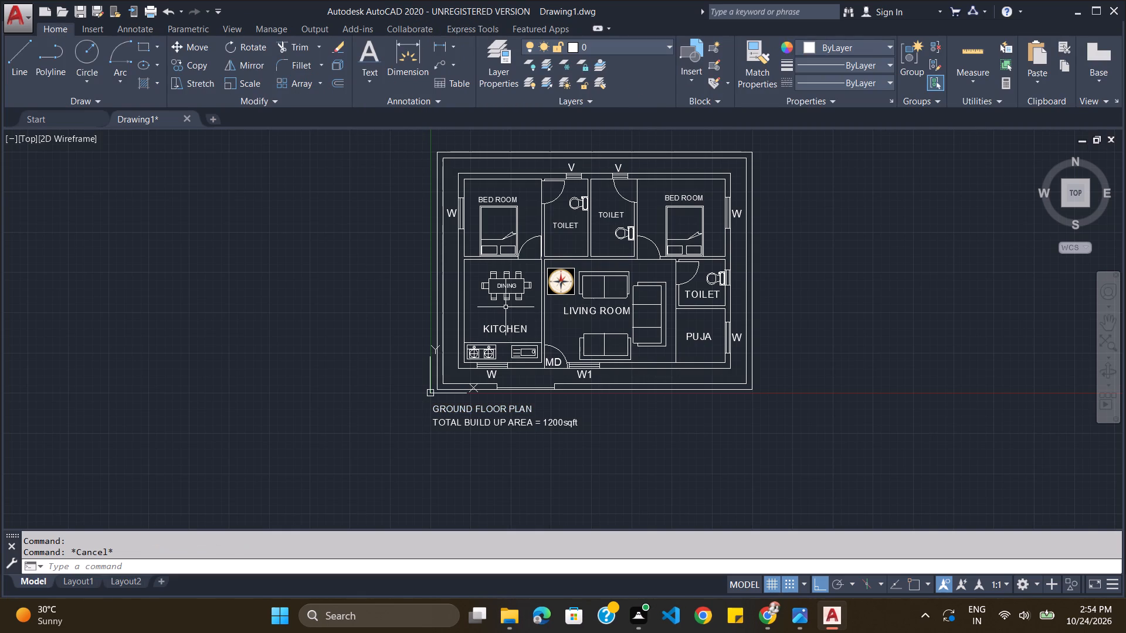
Check the east facing house reference image against the drawing for remaining details.
key(alt+Tab)
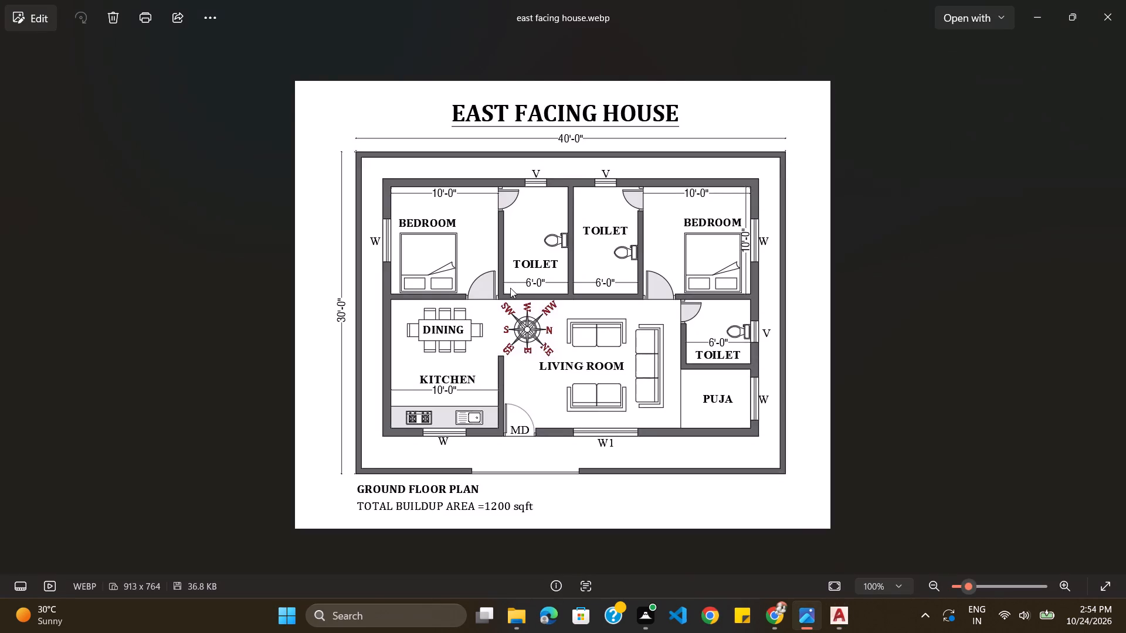
key(alt+Tab)
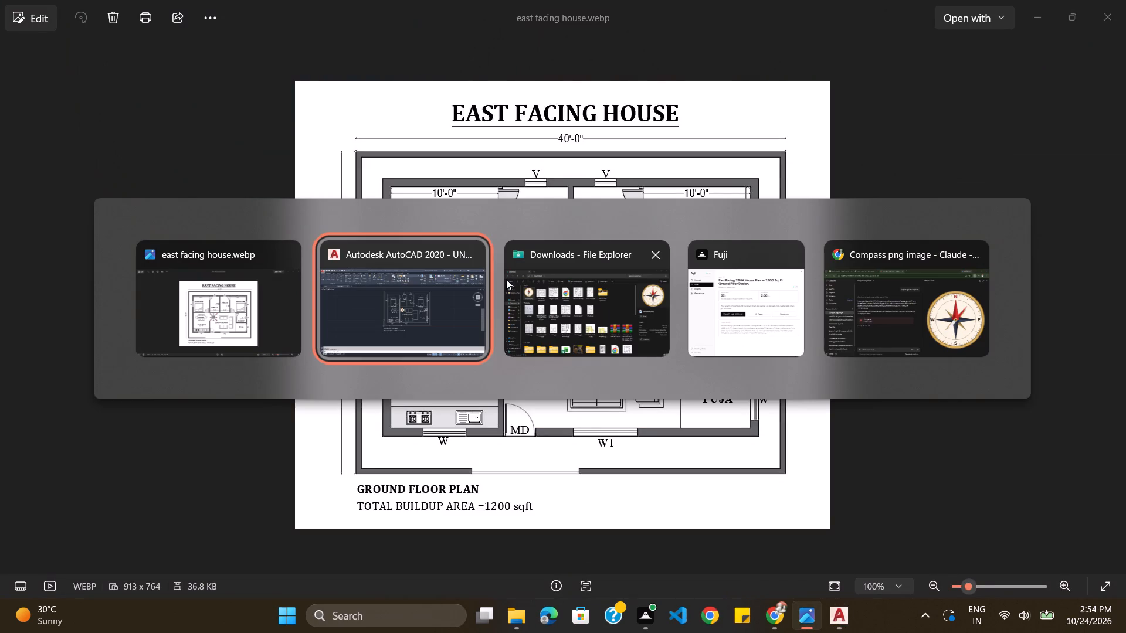
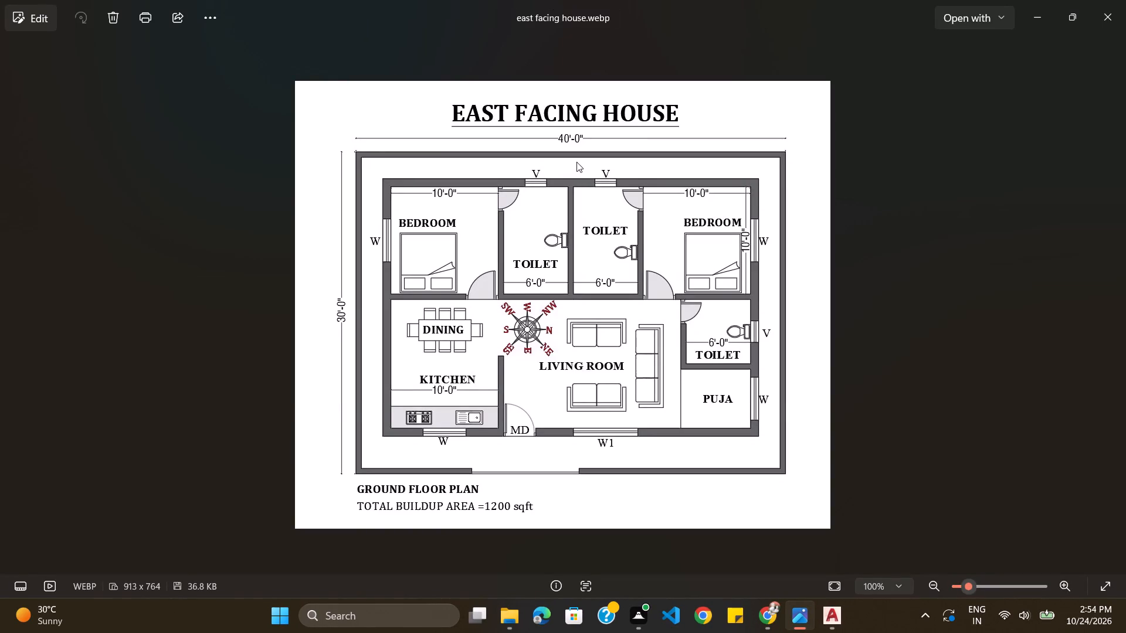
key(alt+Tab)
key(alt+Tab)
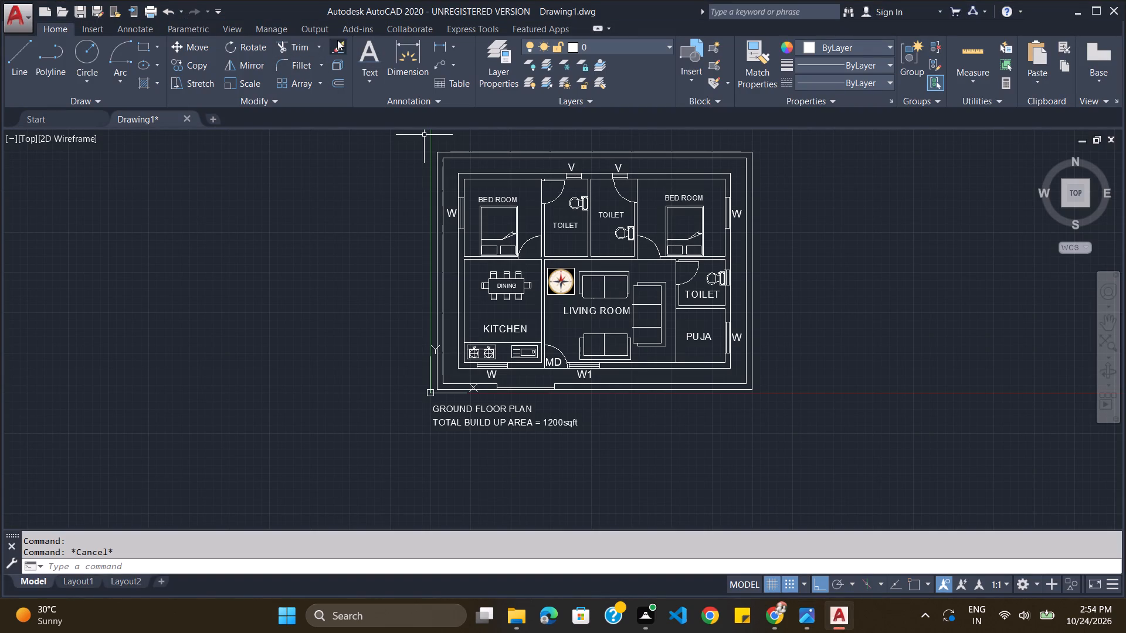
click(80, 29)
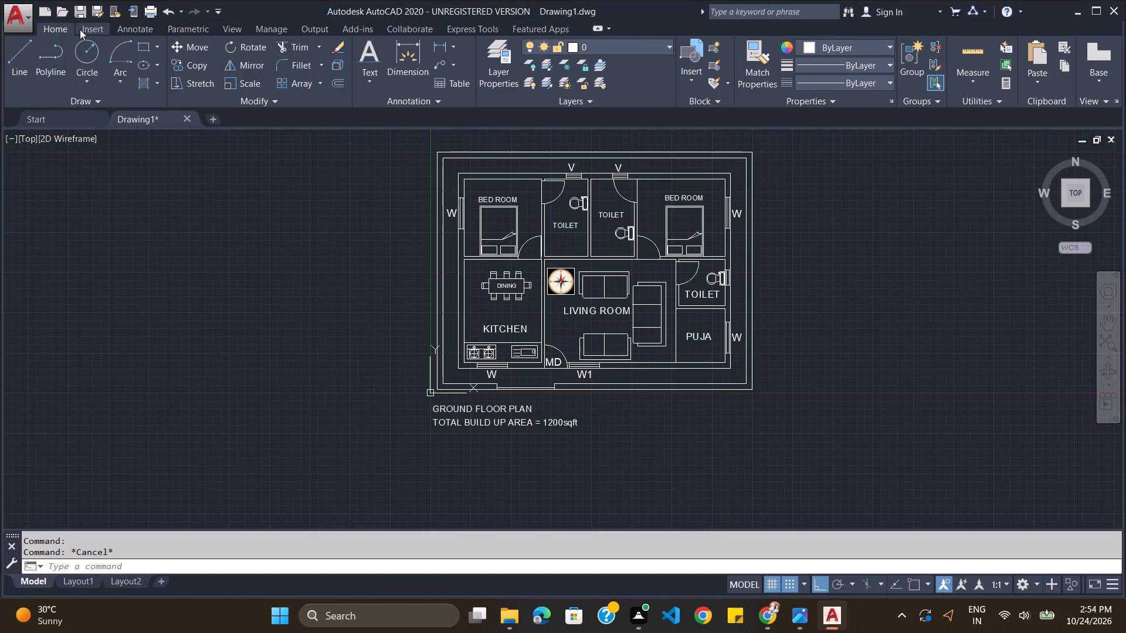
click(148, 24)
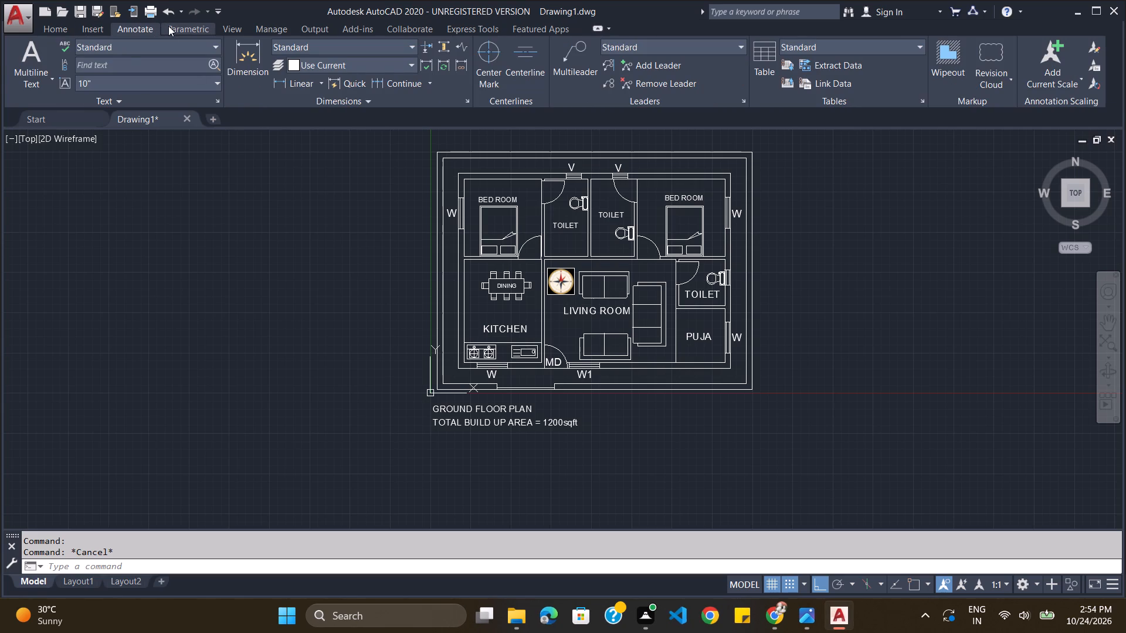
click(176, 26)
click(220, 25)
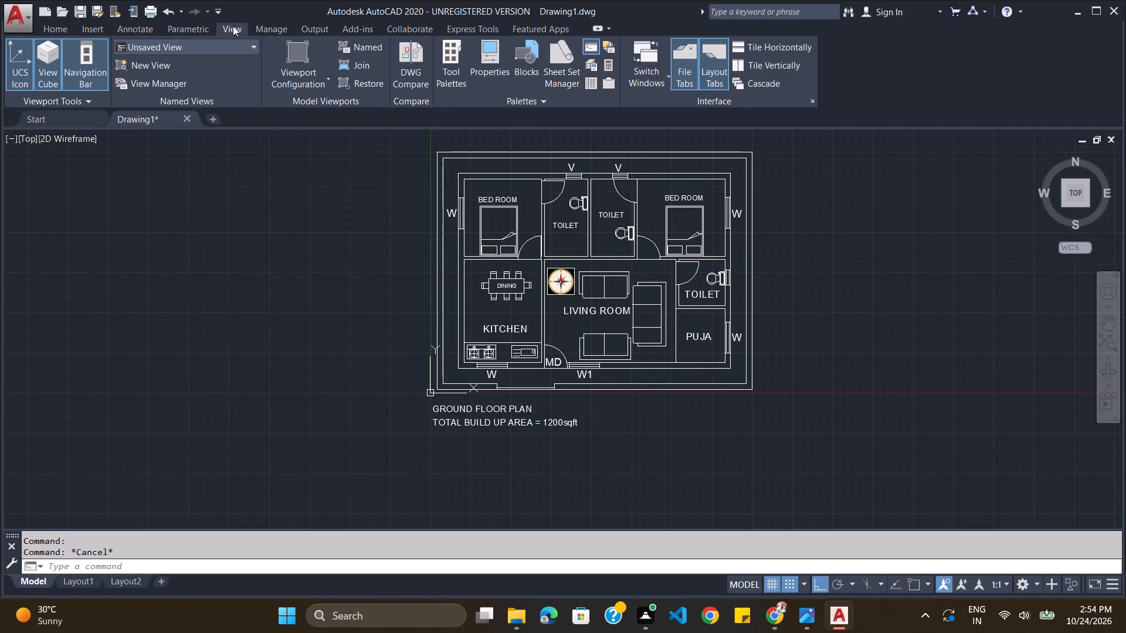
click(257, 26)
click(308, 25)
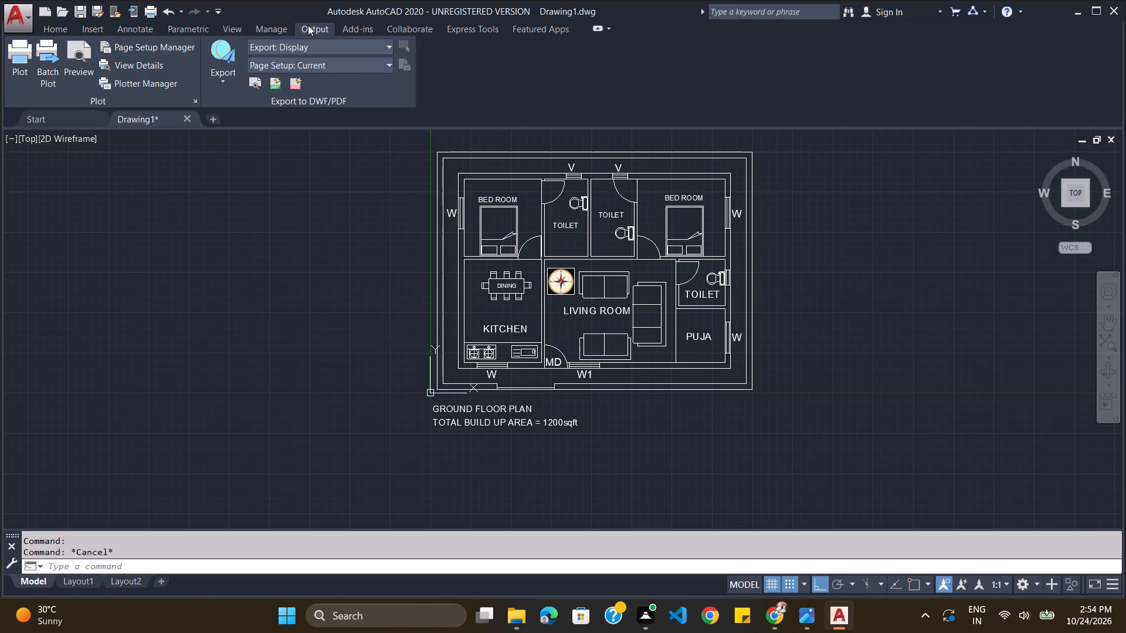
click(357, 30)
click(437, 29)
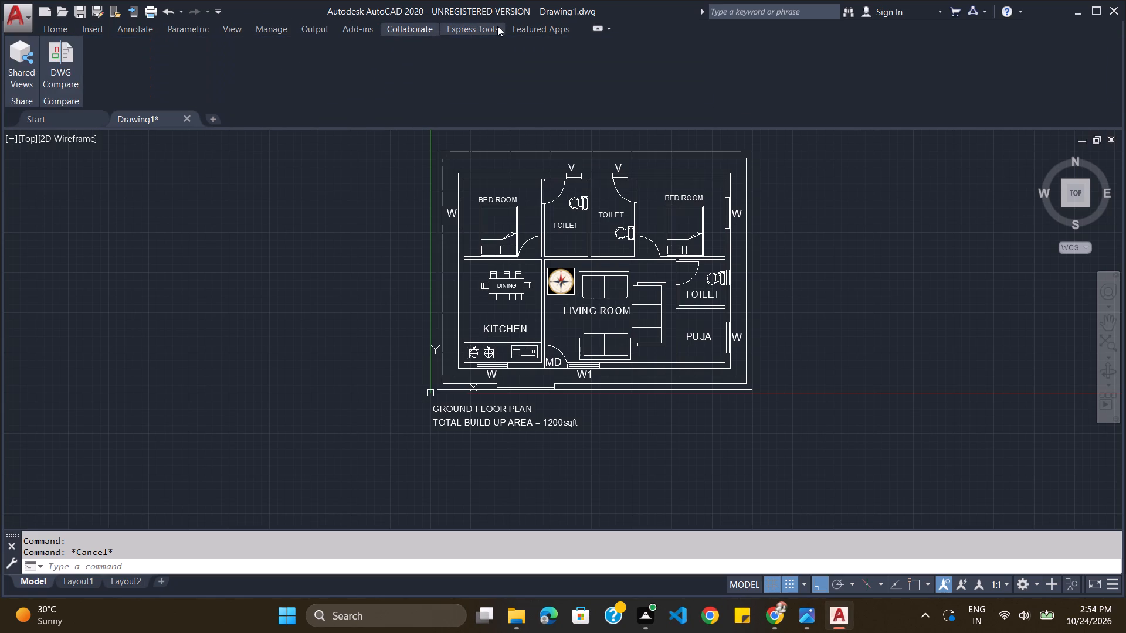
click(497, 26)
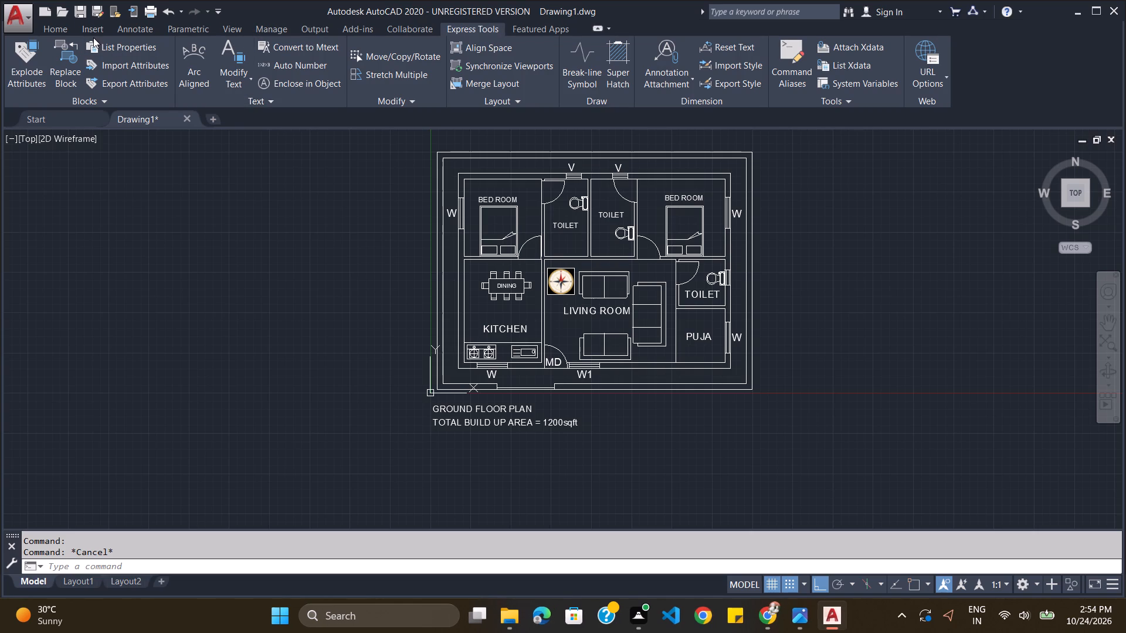
With object snap on, add a linear dimension across the outer wall's full top width, placed between the wall and the EAST FACING HOUSE title.
click(55, 26)
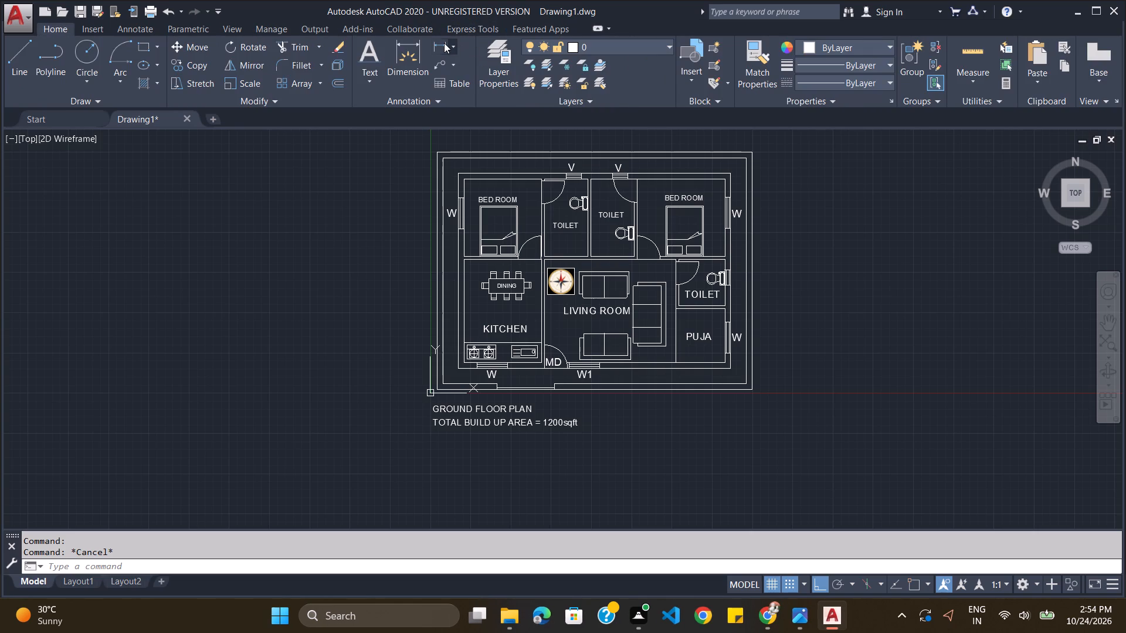
click(444, 43)
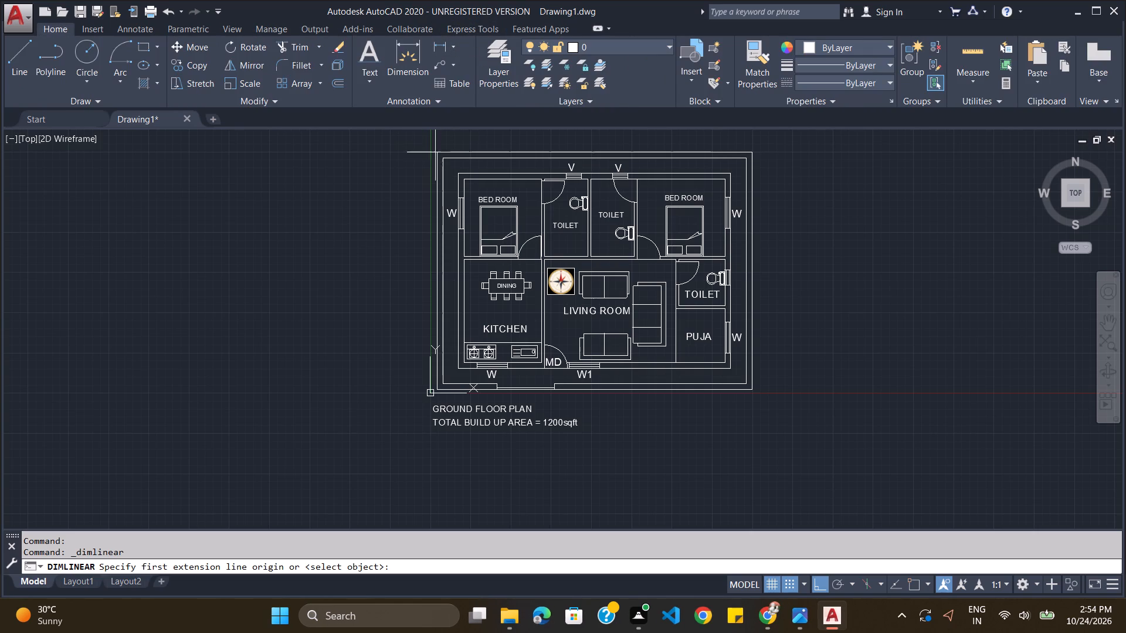
click(914, 587)
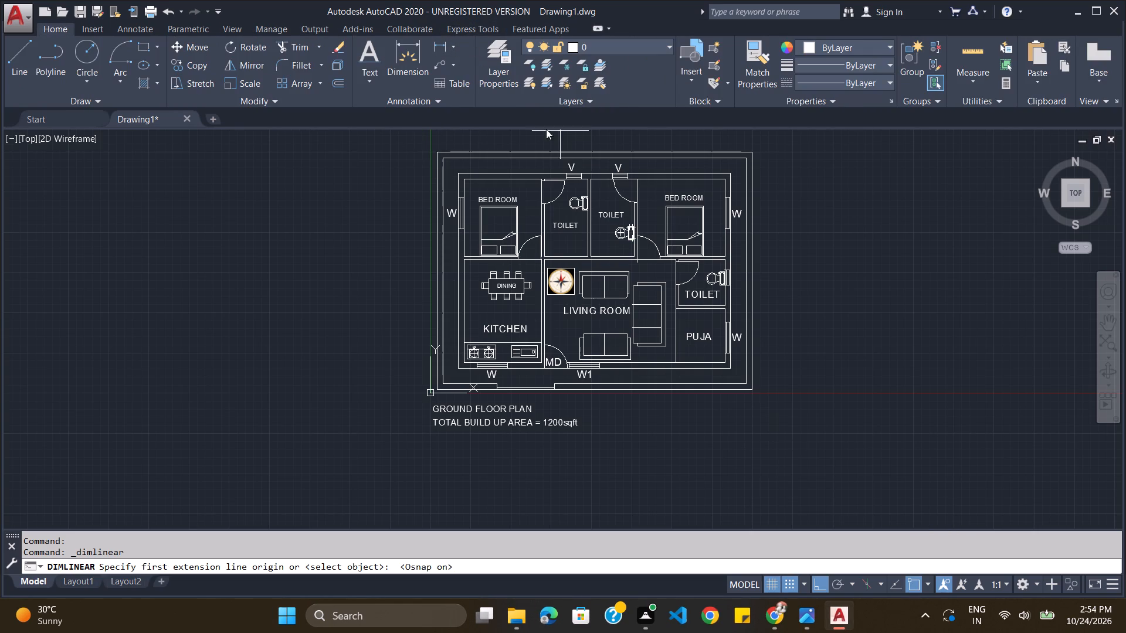
scroll(537, 171, down, 2)
scroll(528, 141, up, 3)
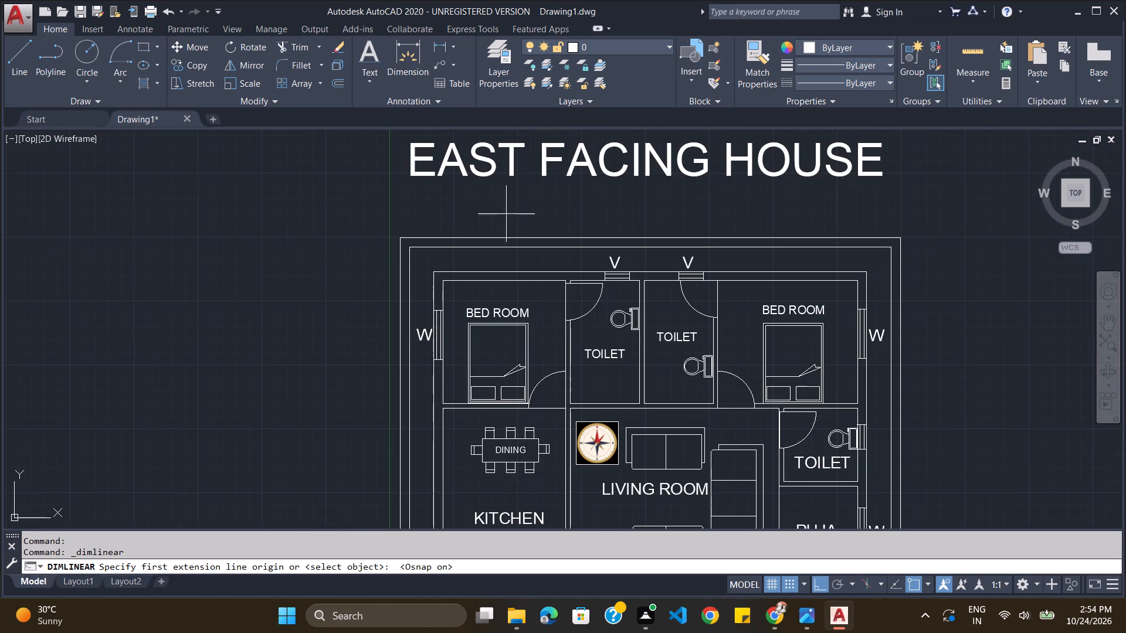
click(397, 236)
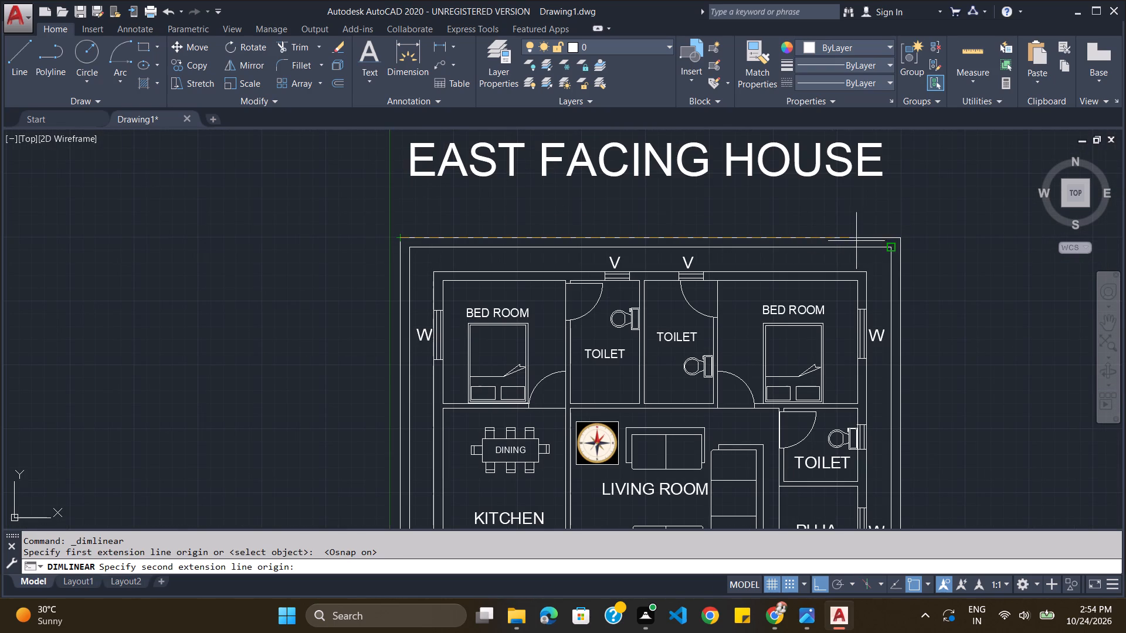
click(901, 241)
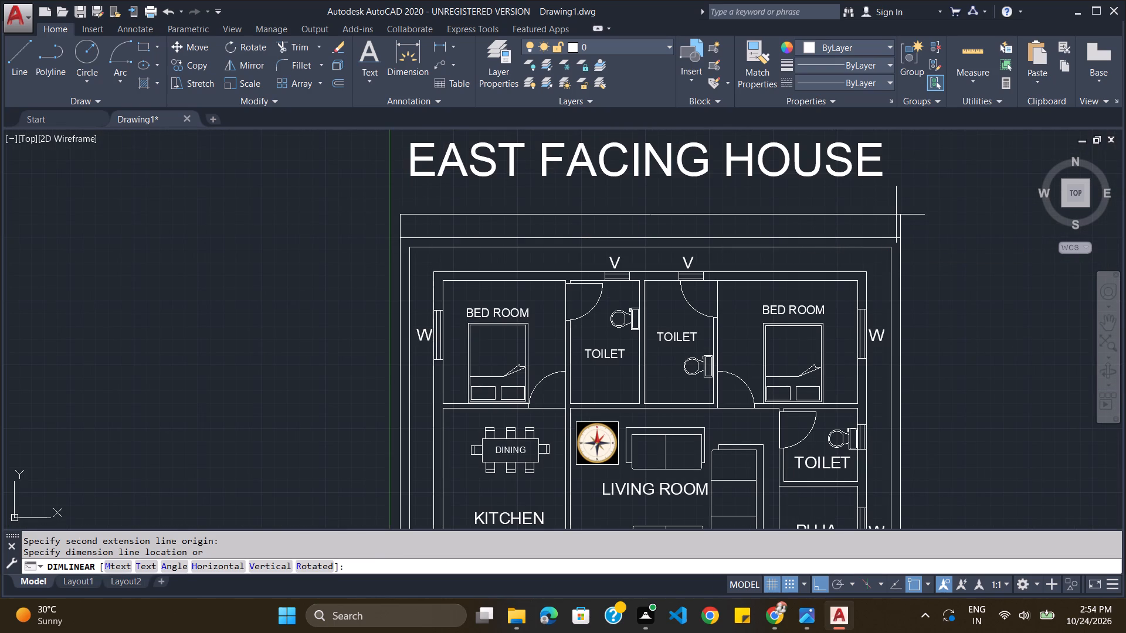
click(896, 215)
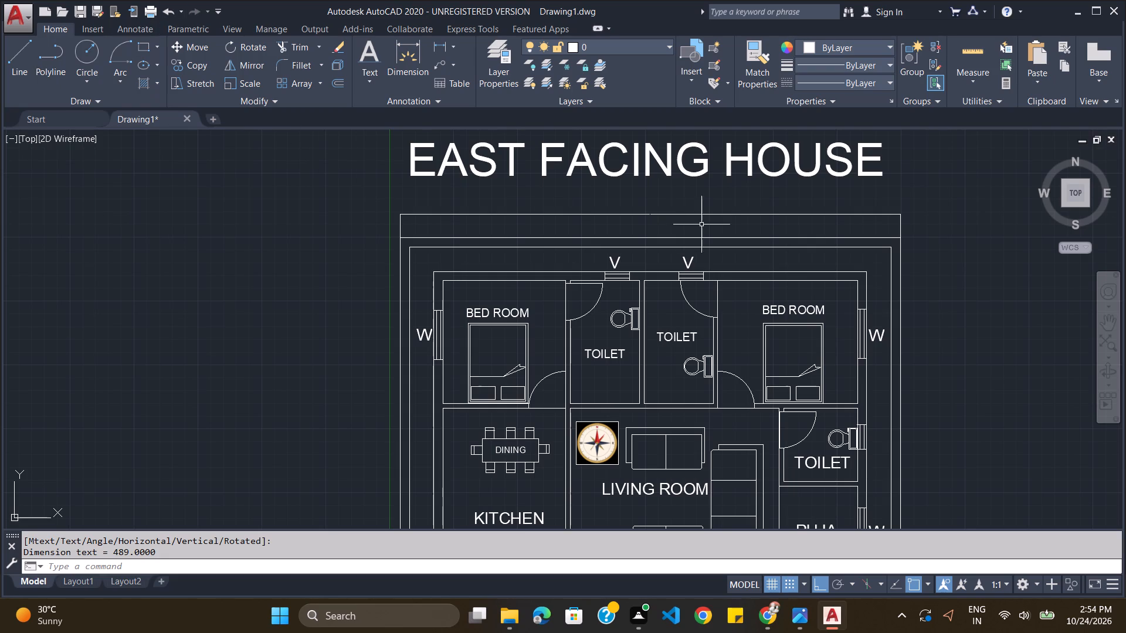
Open the text of the overall width dimension above the plan for editing.
click(656, 214)
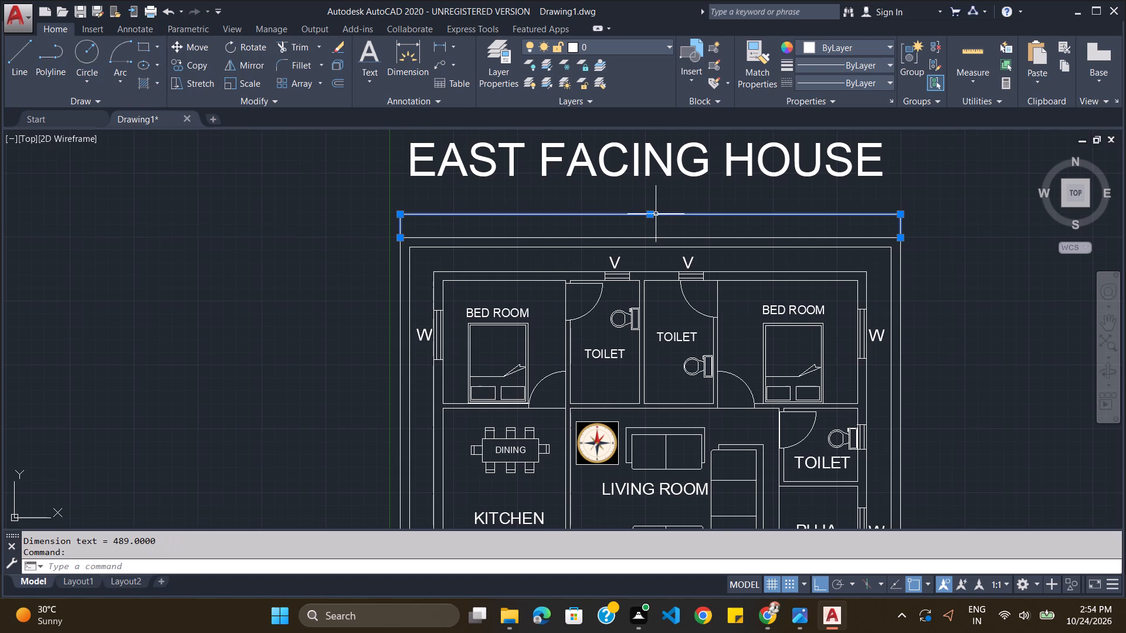
double_click(656, 214)
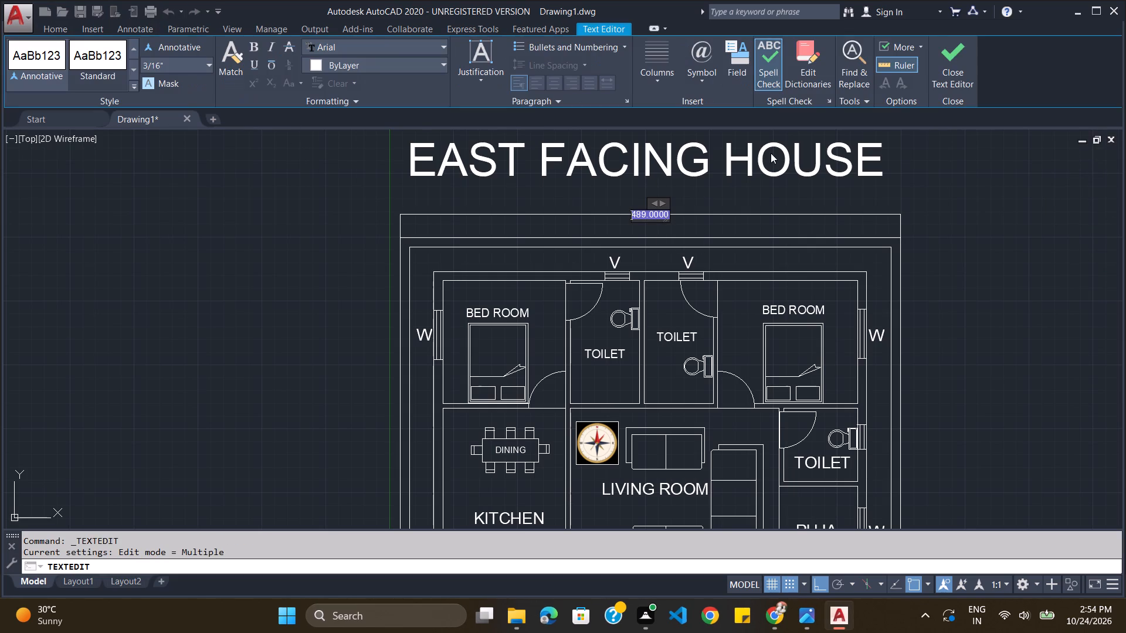
key(alt+Tab)
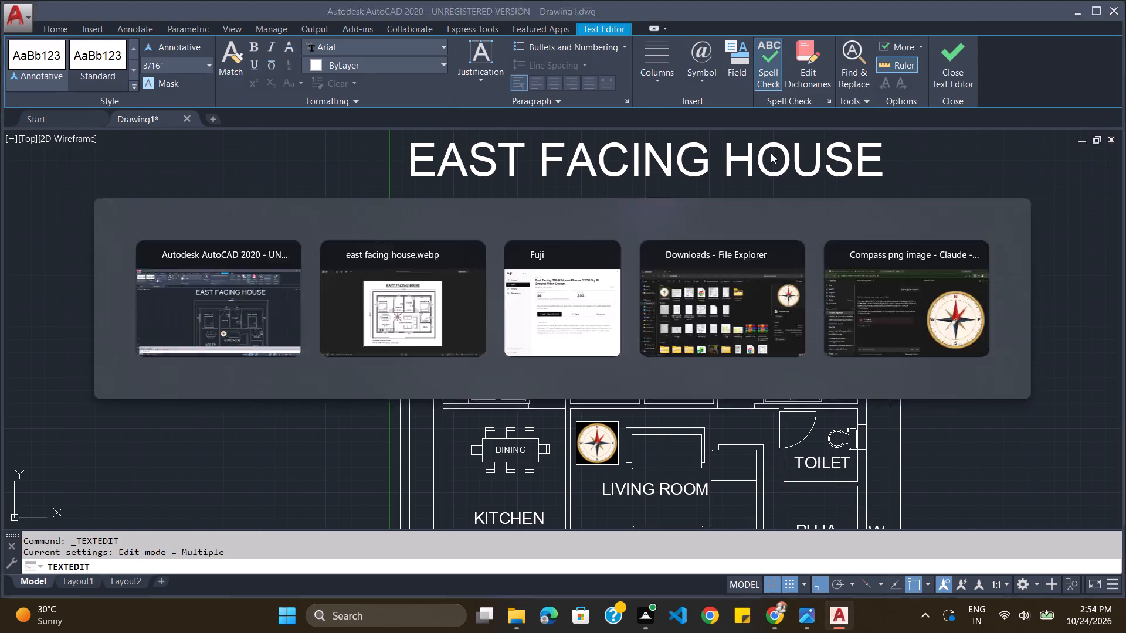
key(alt+Tab)
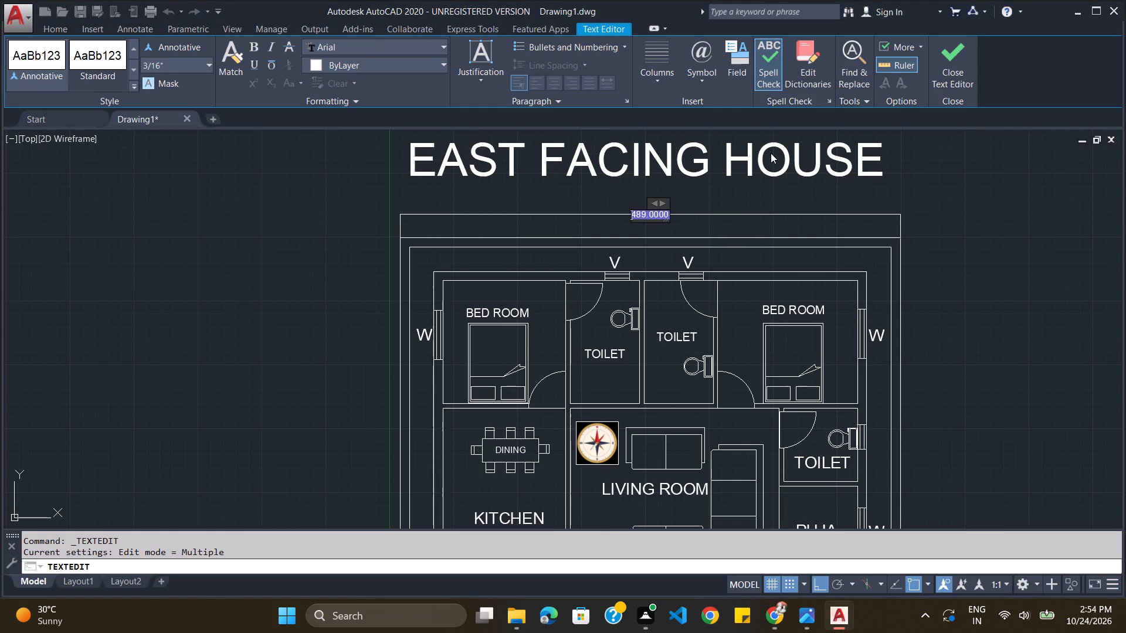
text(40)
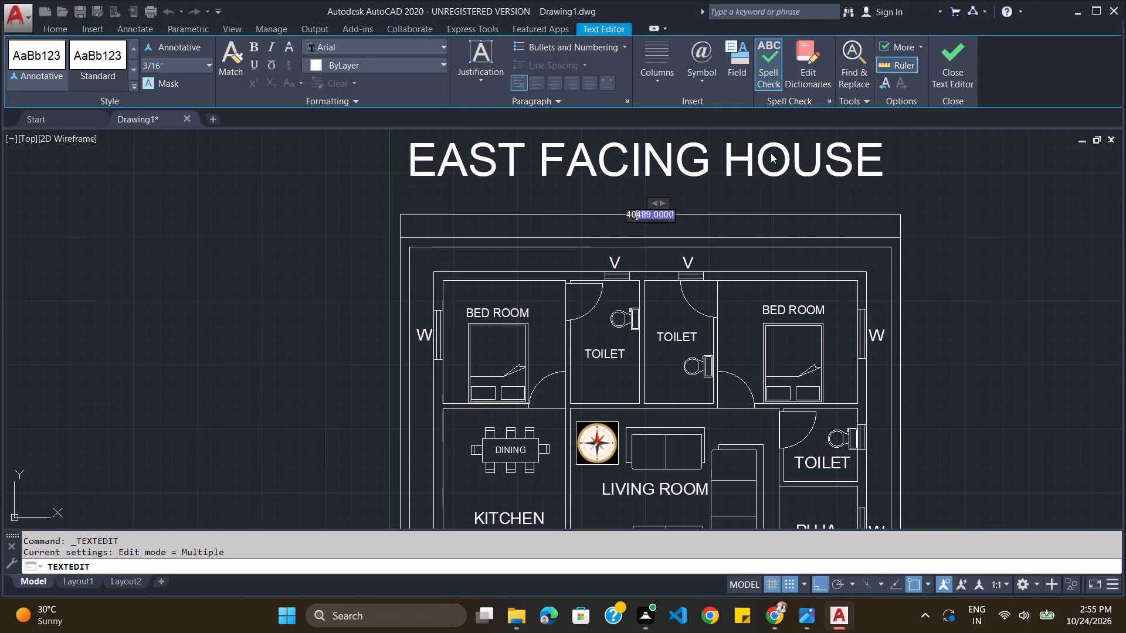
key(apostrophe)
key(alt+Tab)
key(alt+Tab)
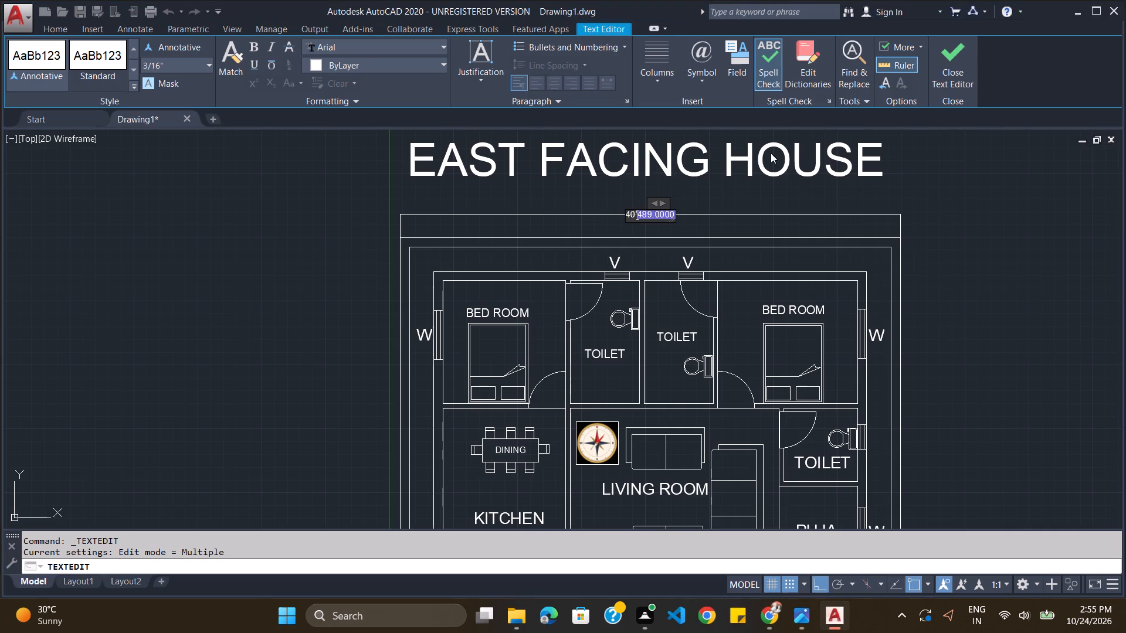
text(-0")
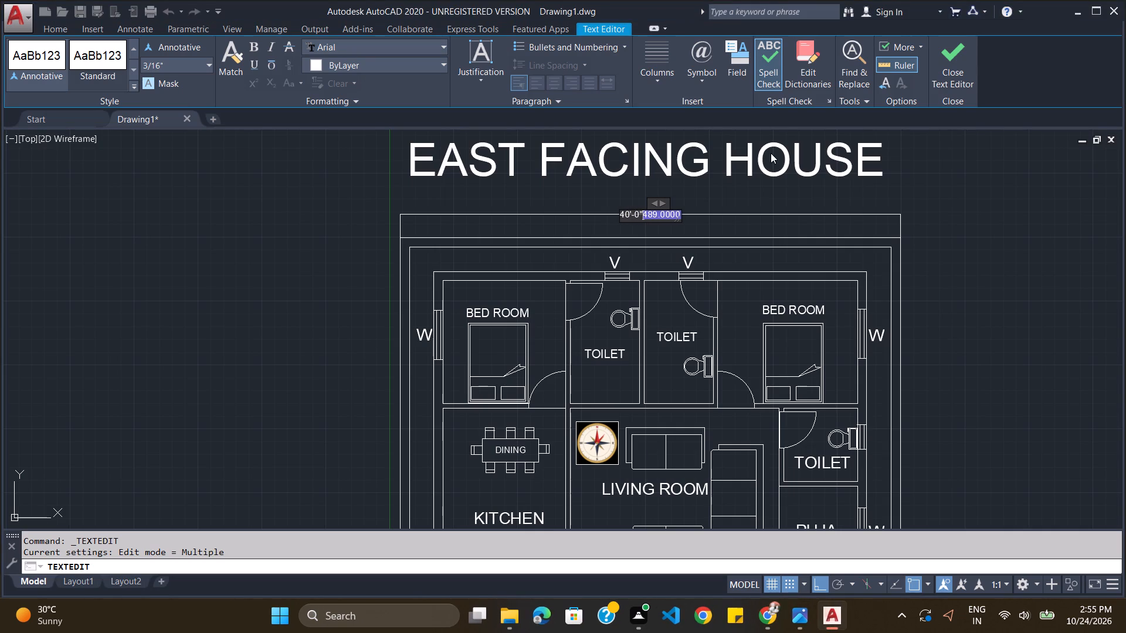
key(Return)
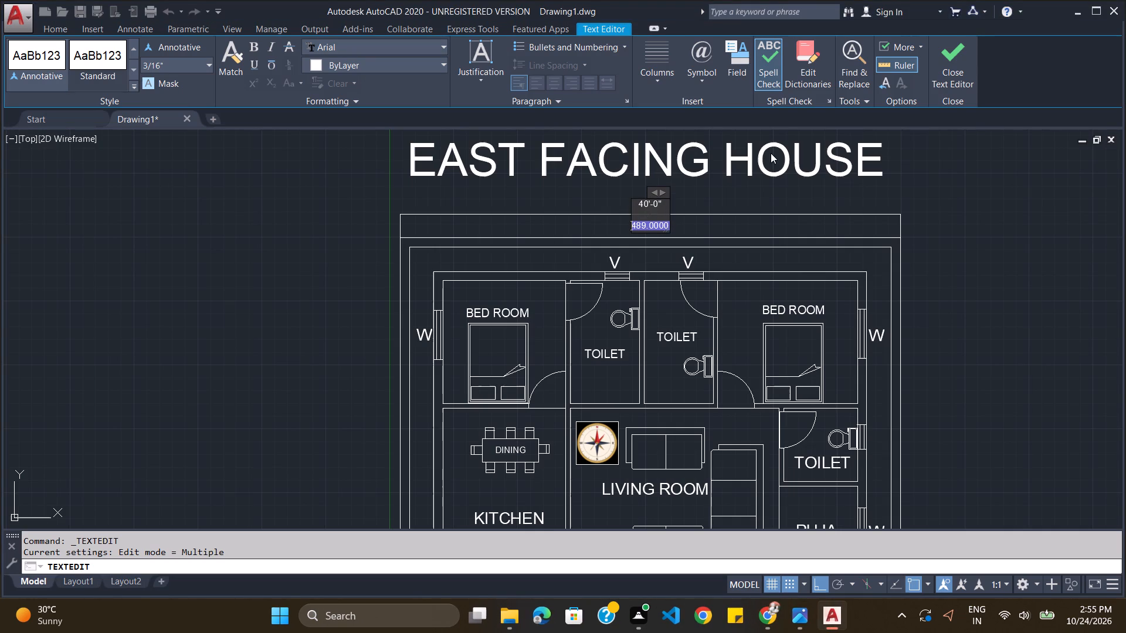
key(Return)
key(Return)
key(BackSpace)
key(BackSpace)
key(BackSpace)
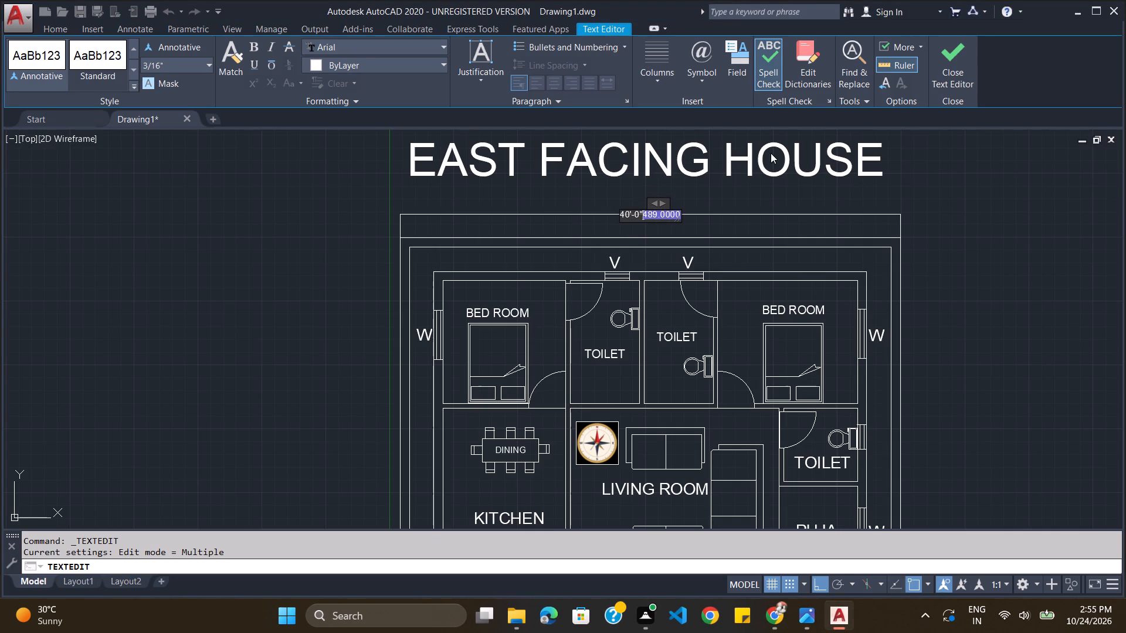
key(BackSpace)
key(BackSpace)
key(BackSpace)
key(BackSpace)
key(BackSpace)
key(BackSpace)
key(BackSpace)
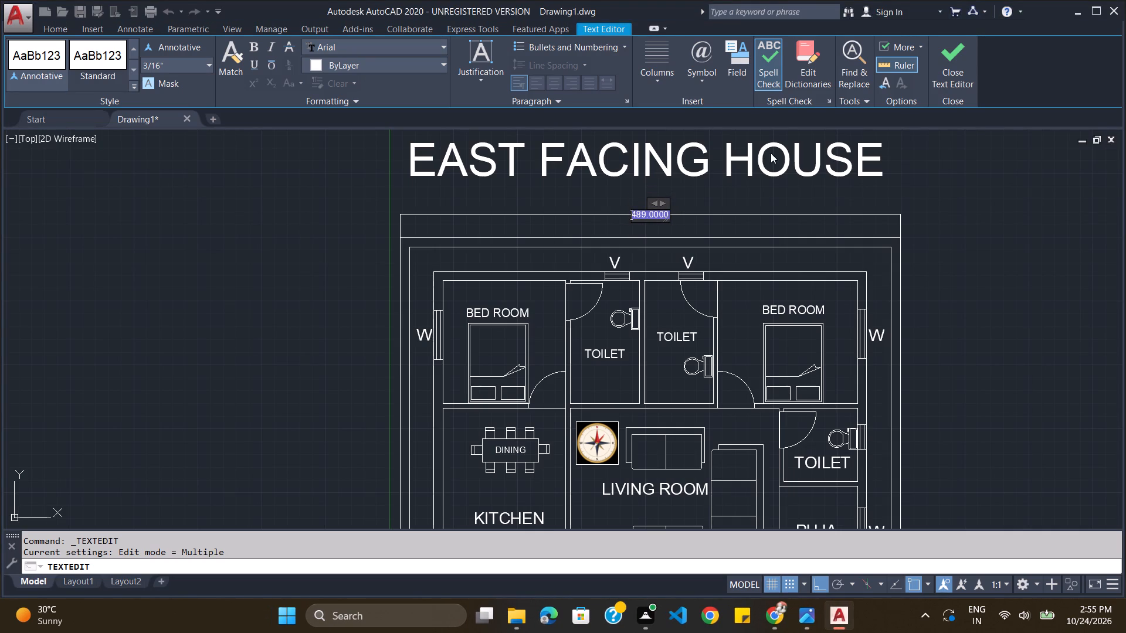
Replace the overall width dimension's measured text with 40'-0" and save the text change.
key(Right)
key(Right)
key(Right)
key(Right)
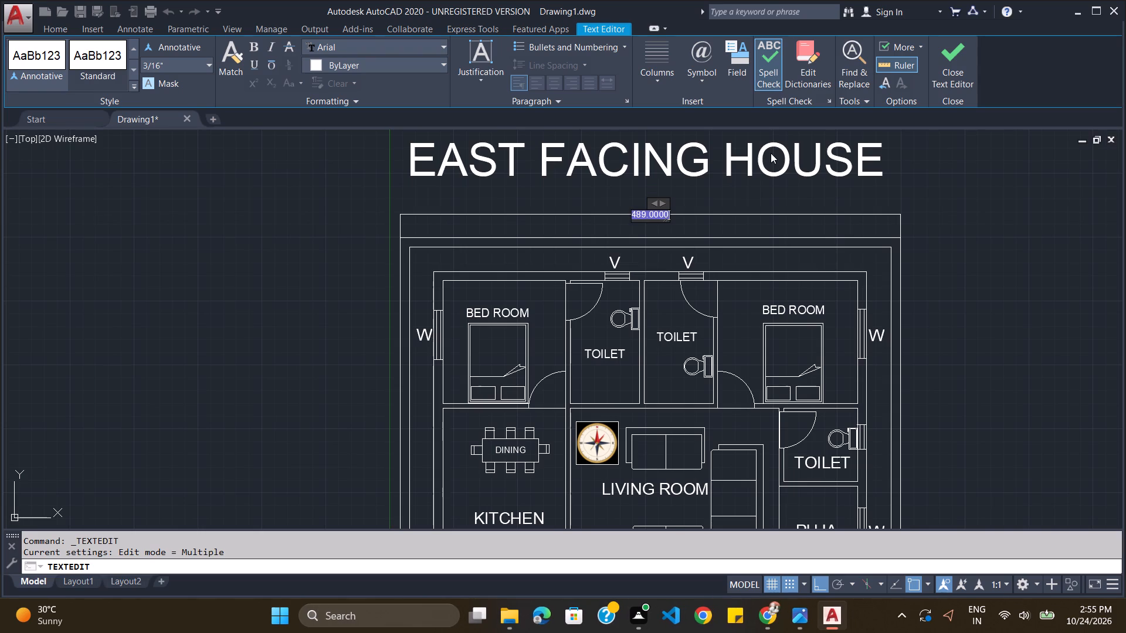
key(BackSpace)
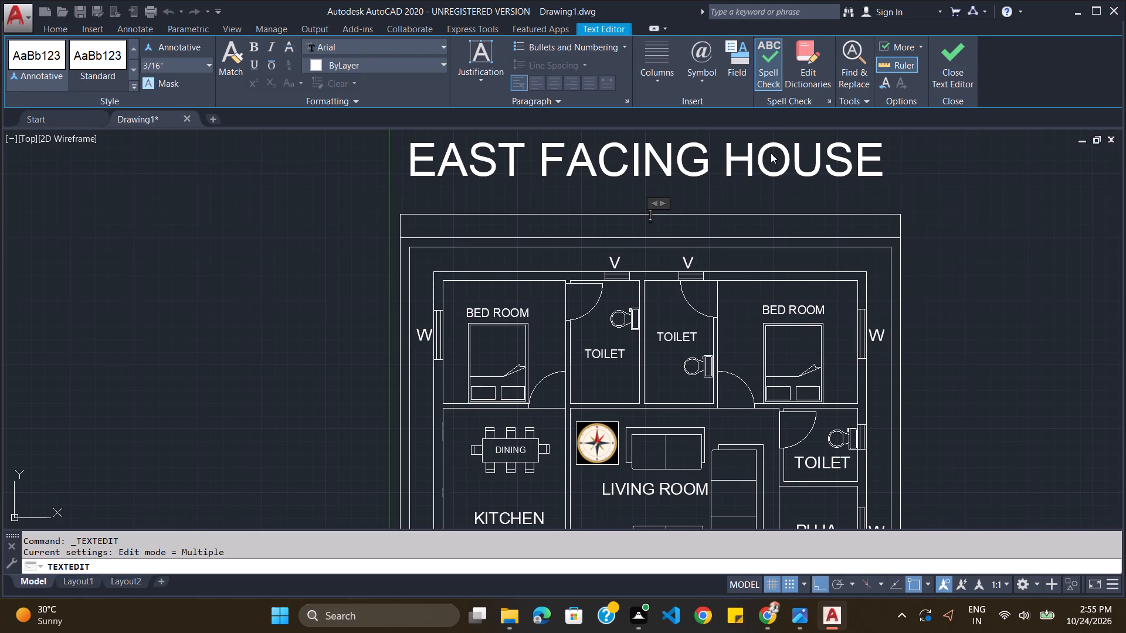
text(40'0)
key(BackSpace)
text(-0)
key(shift+quotedbl)
key(Return)
key(Return)
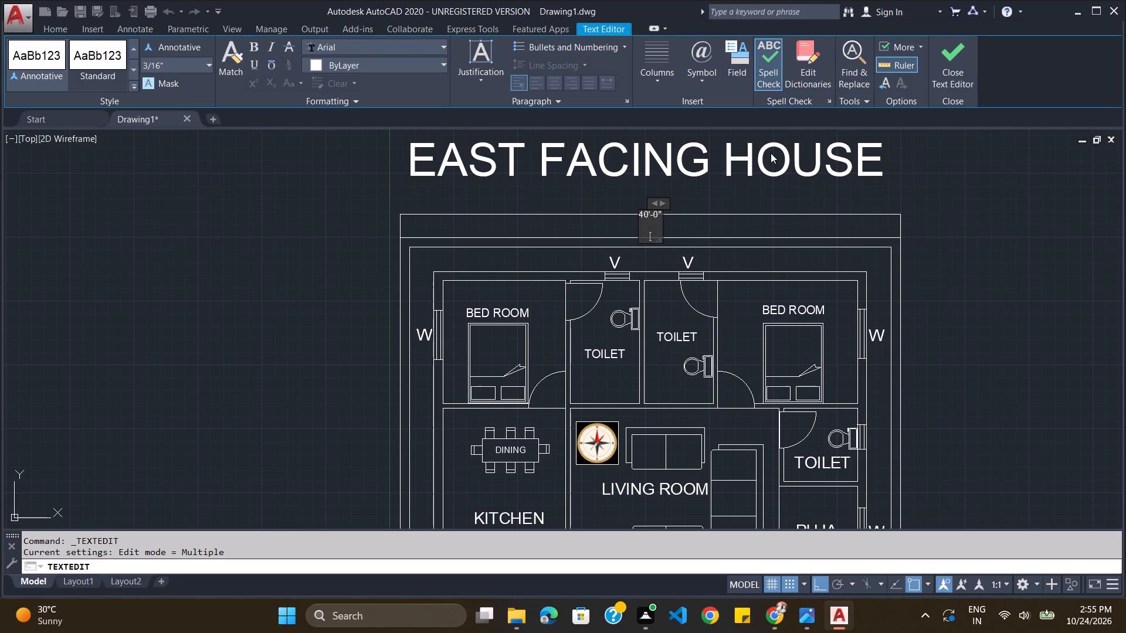
key(BackSpace)
key(BackSpace)
key(Escape)
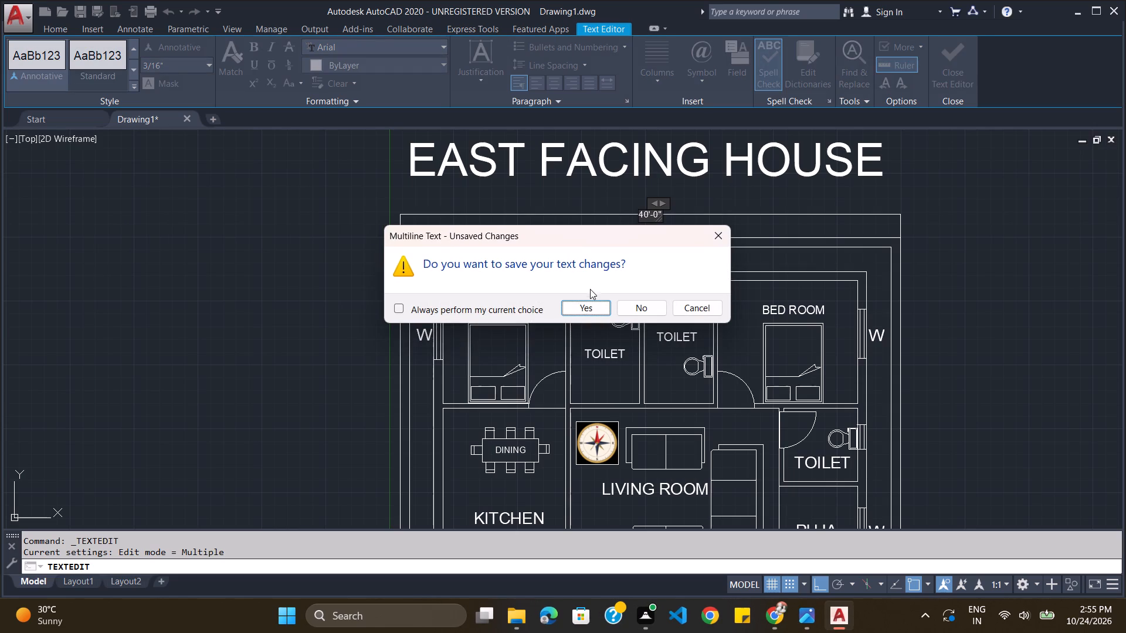
click(597, 307)
scroll(611, 277, down, 3)
scroll(611, 276, up, 3)
scroll(611, 276, down, 2)
scroll(611, 278, up, 1)
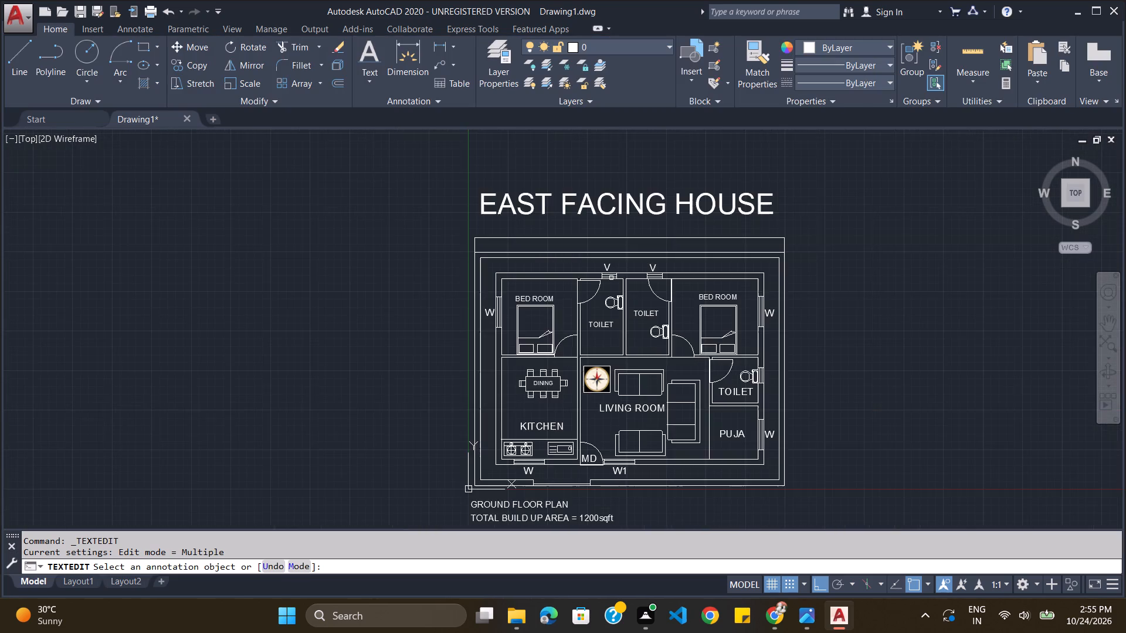
scroll(611, 278, up, 1)
key(Escape)
Reopen the text of the 40'-0" overall width dimension above the plan and widen its text frame.
triple_click(617, 213)
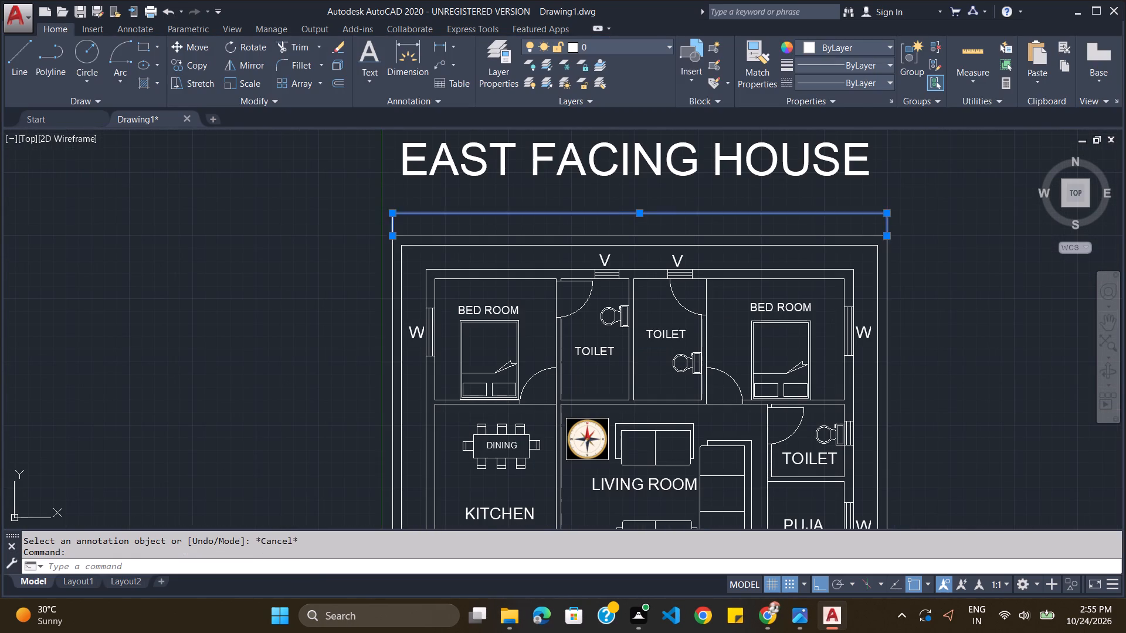
double_click(617, 213)
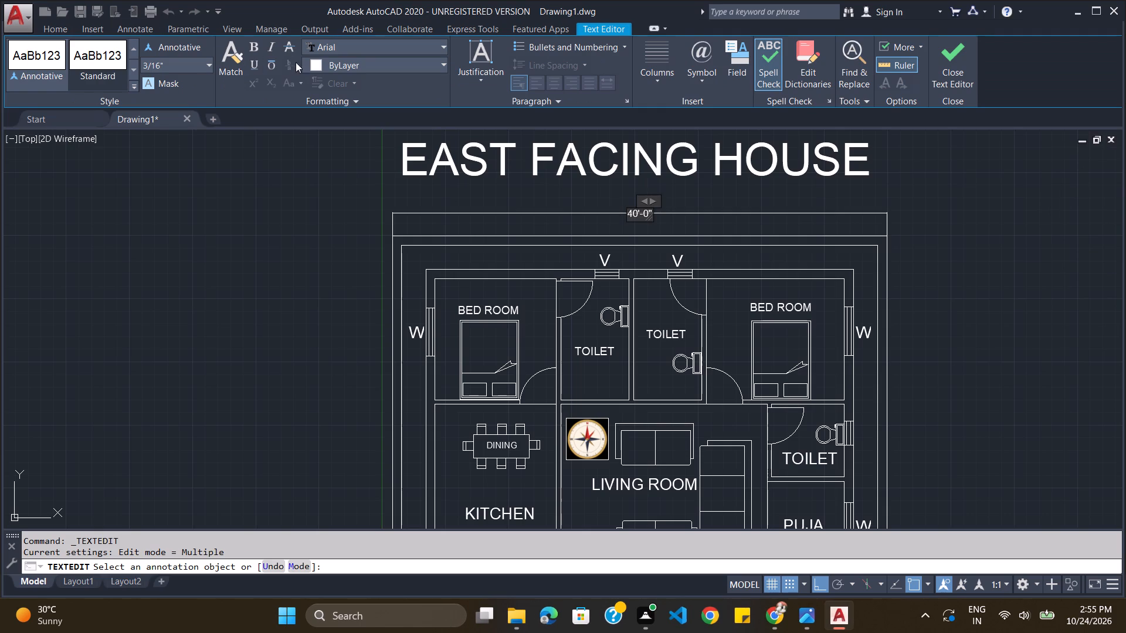
click(338, 44)
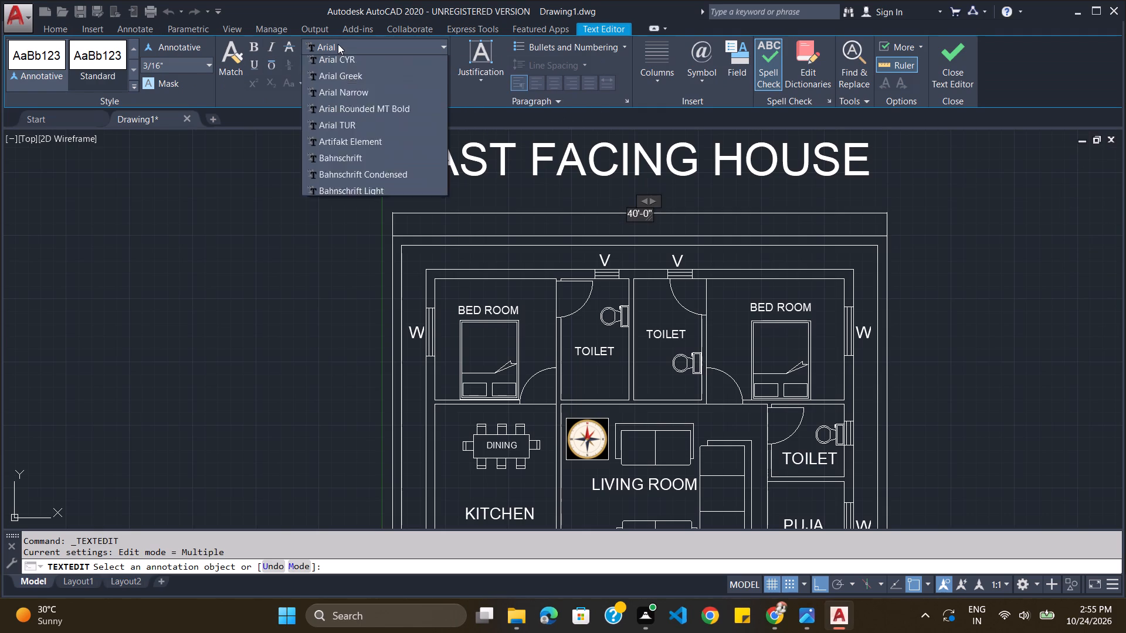
click(340, 47)
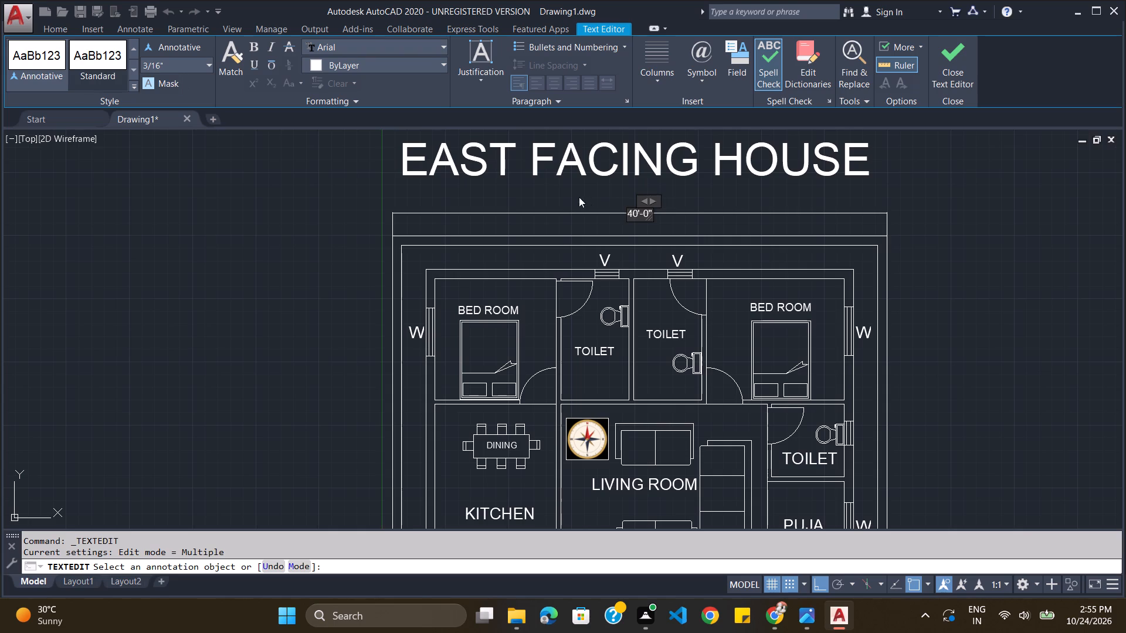
click(649, 217)
click(654, 202)
drag(654, 202, 694, 202)
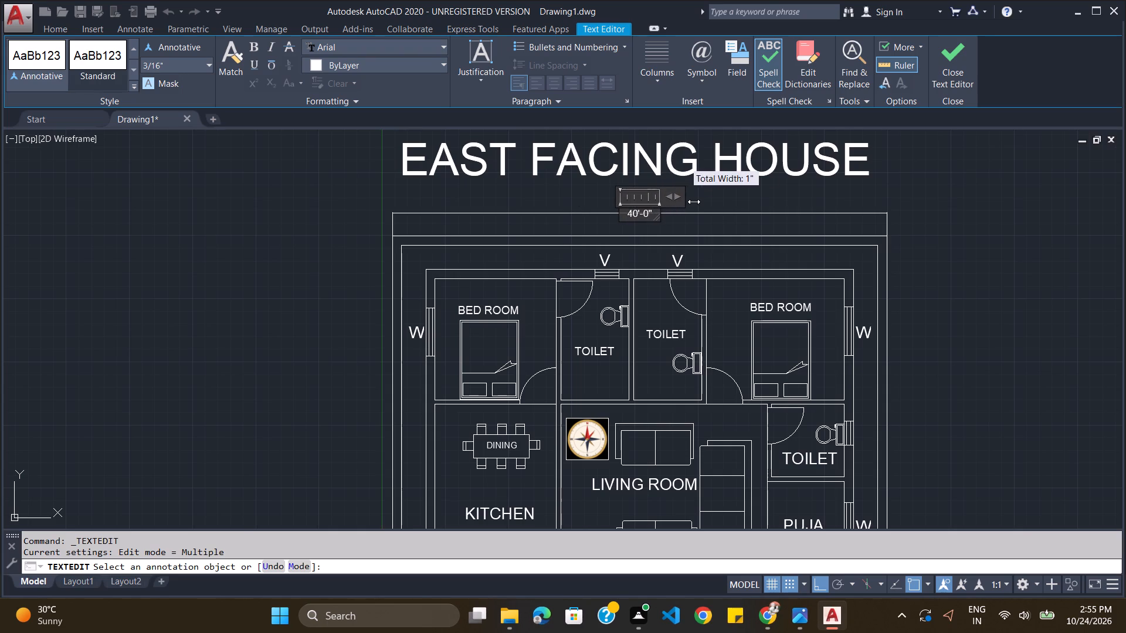
drag(694, 202, 698, 200)
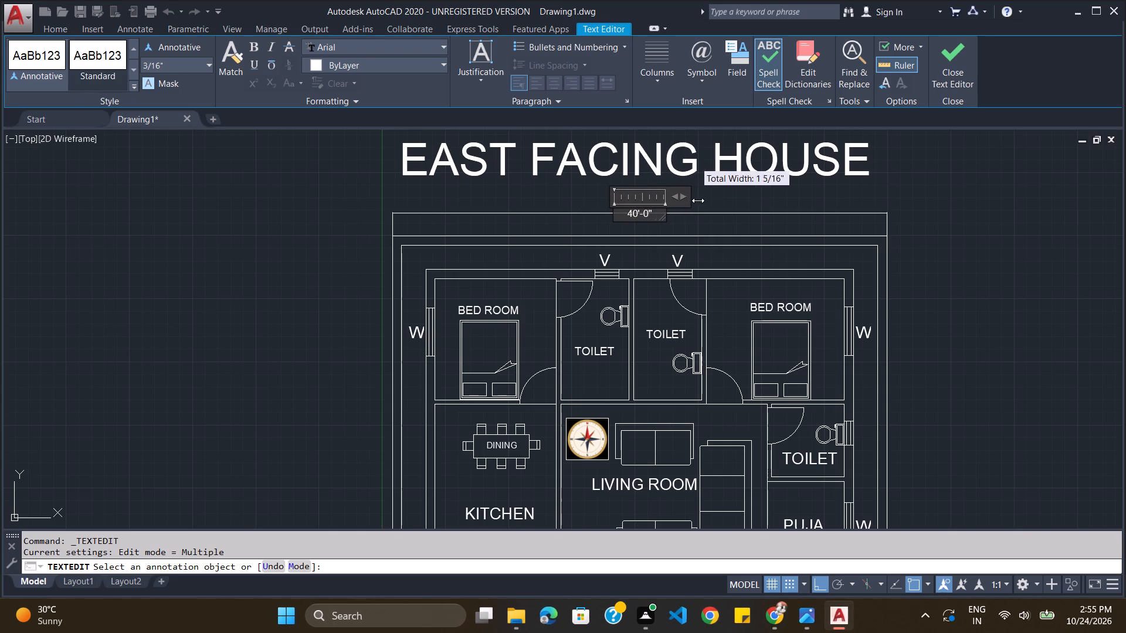
drag(698, 200, 690, 200)
click(690, 200)
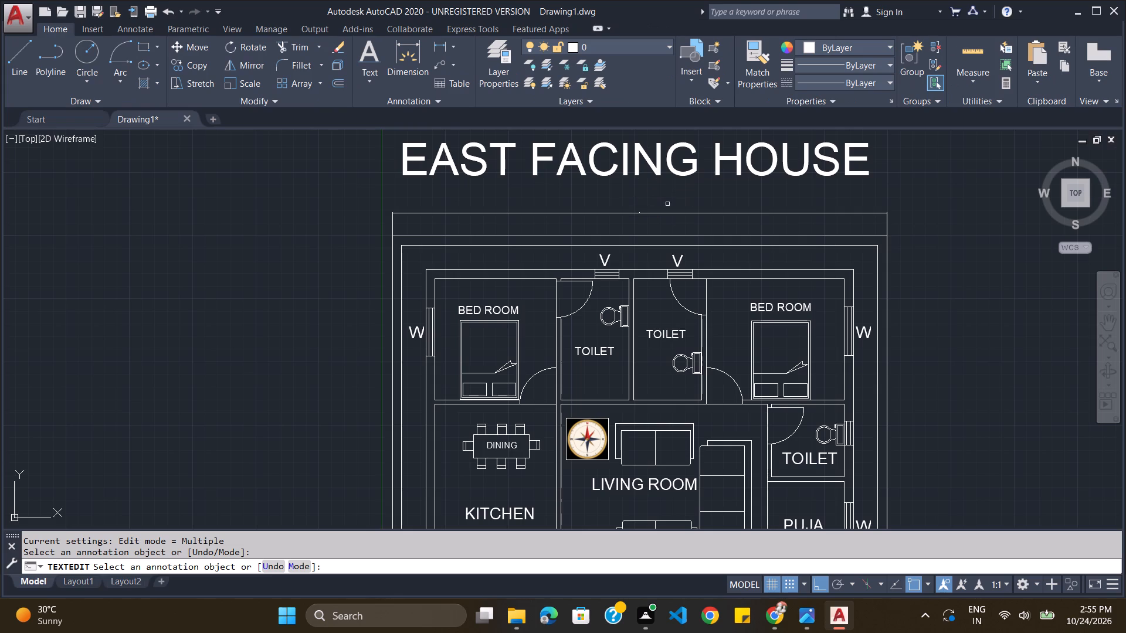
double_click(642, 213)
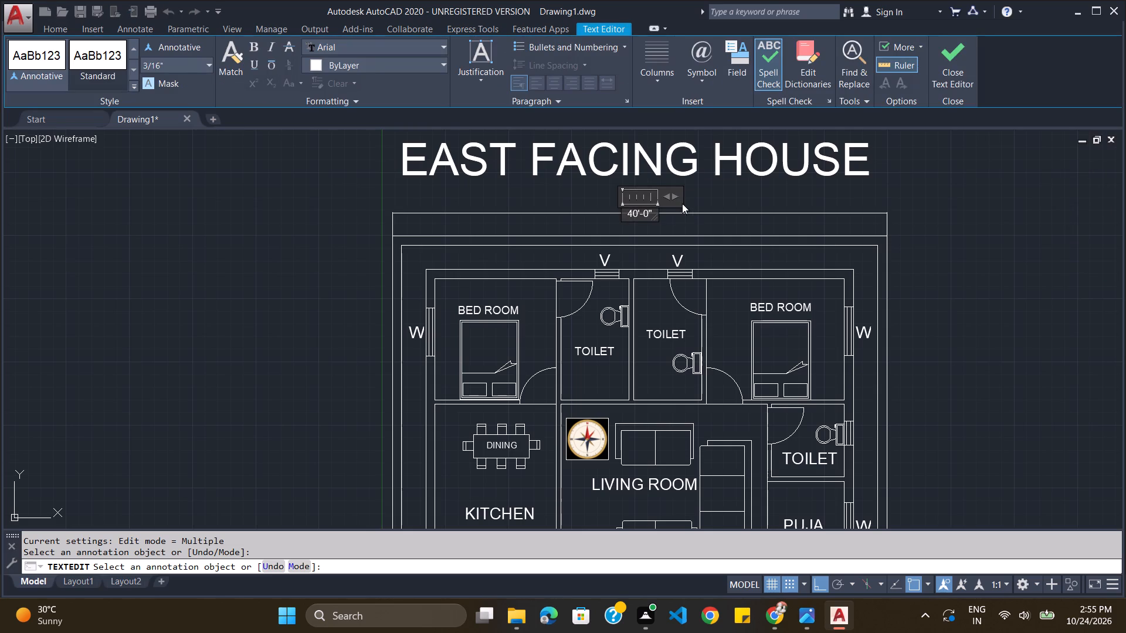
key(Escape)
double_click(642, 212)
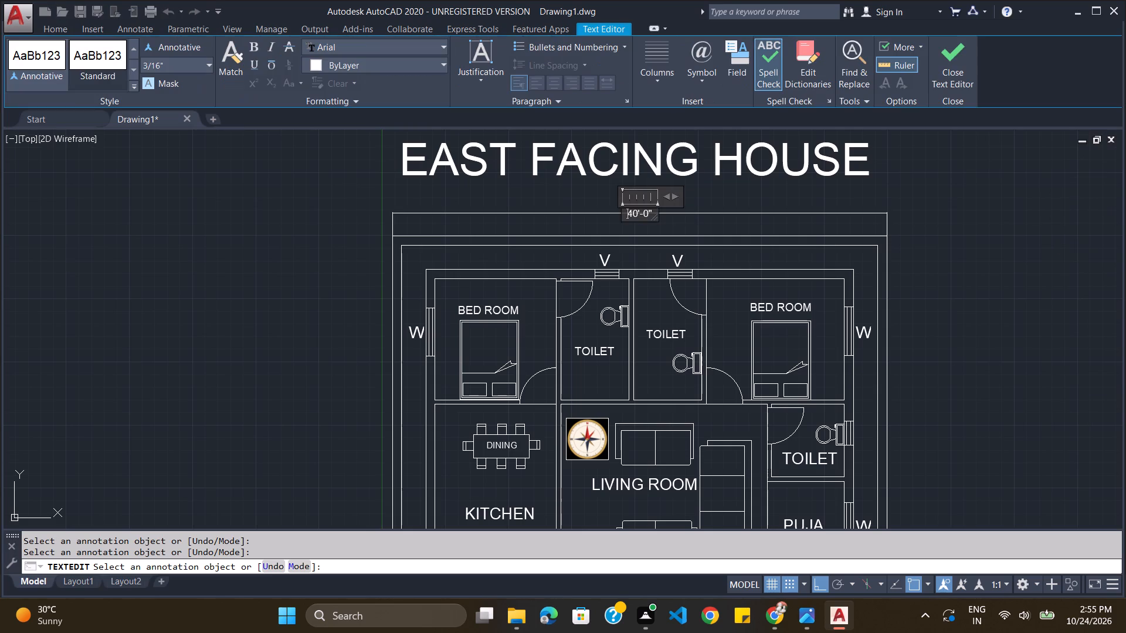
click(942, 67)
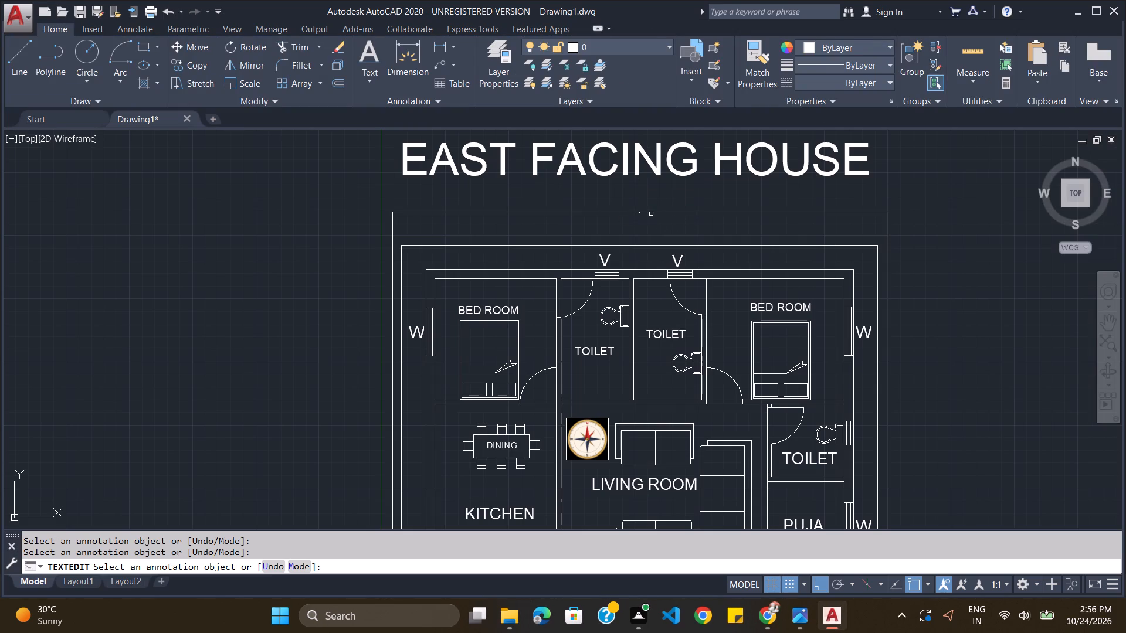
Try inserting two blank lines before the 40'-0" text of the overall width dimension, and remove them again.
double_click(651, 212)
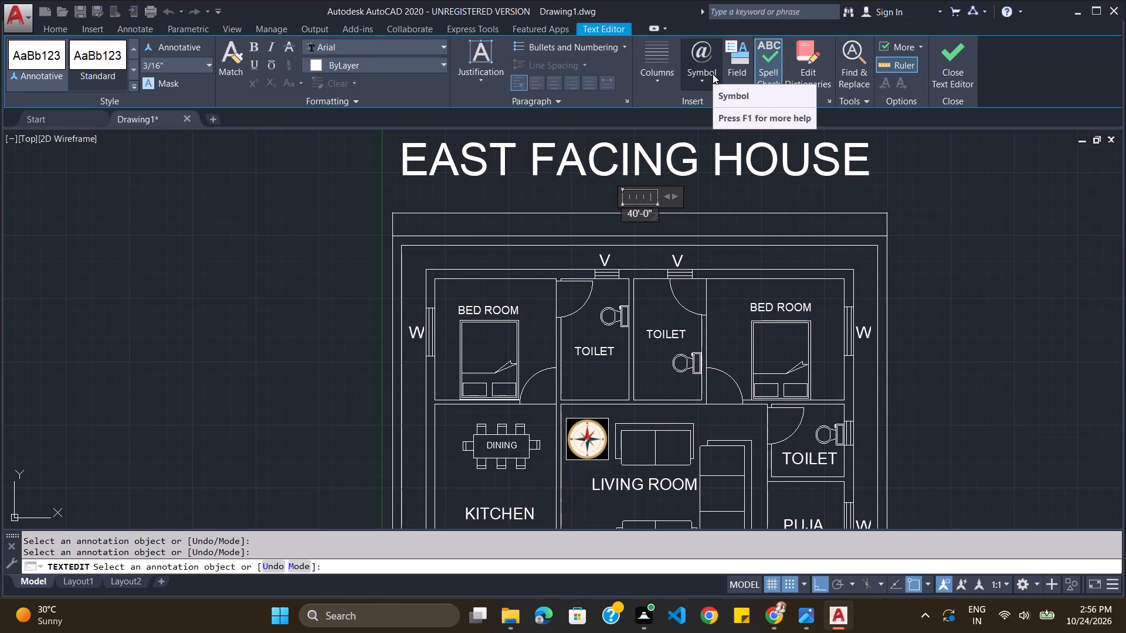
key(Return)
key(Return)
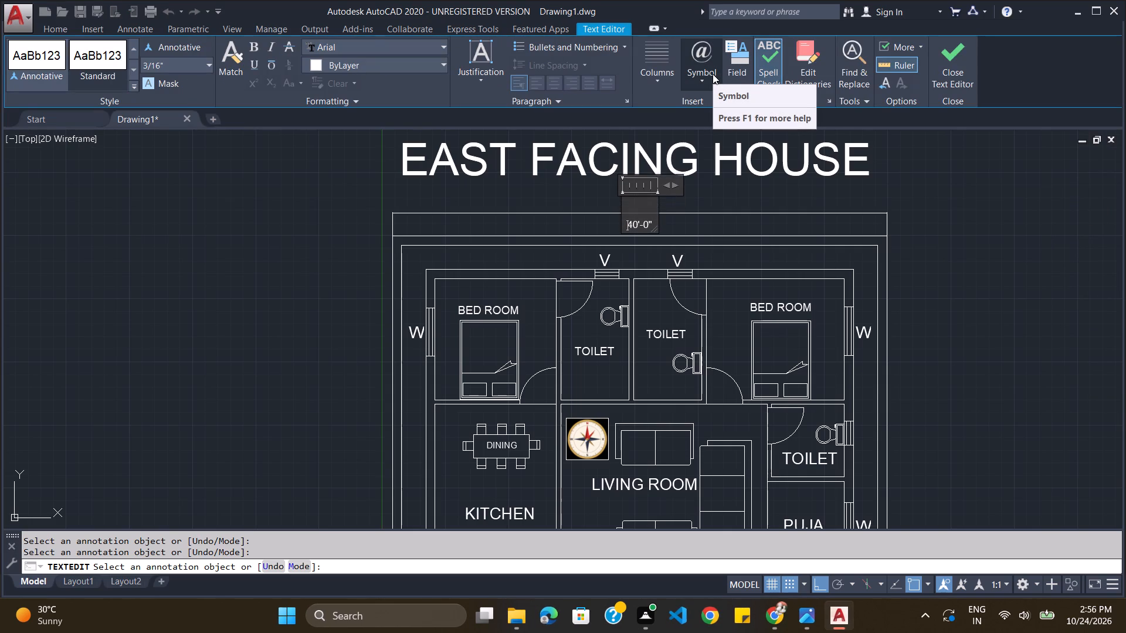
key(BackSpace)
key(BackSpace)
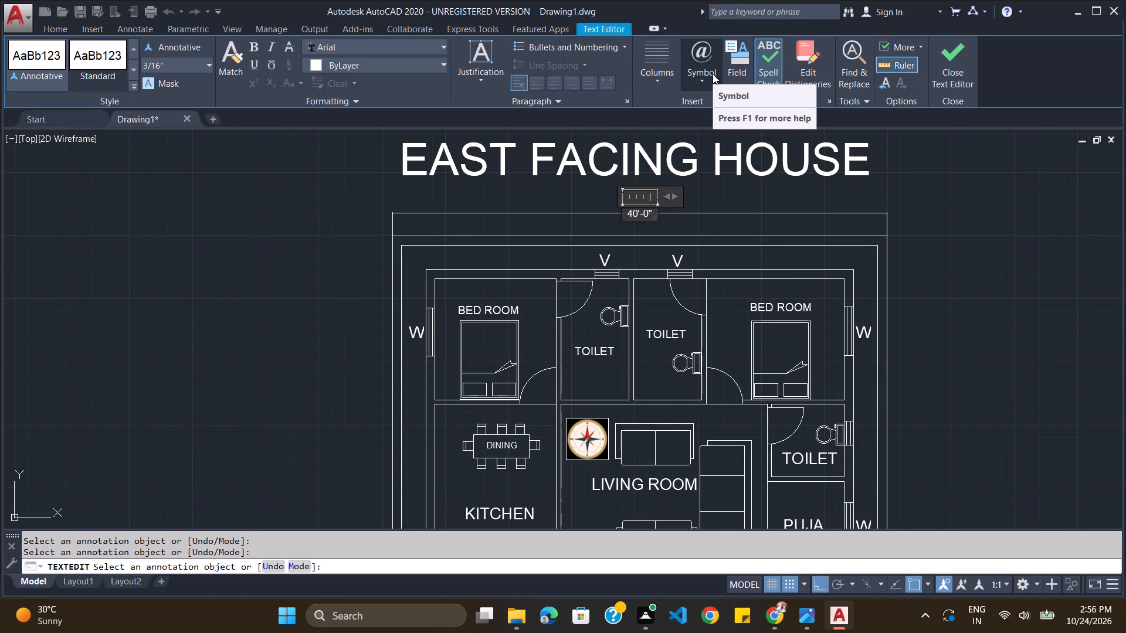
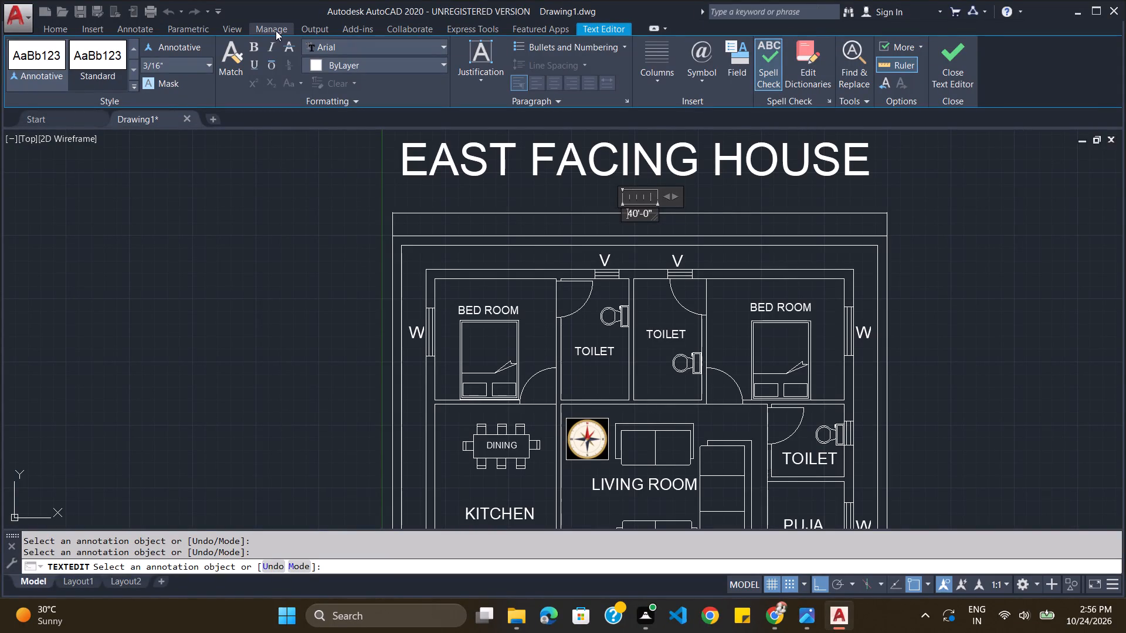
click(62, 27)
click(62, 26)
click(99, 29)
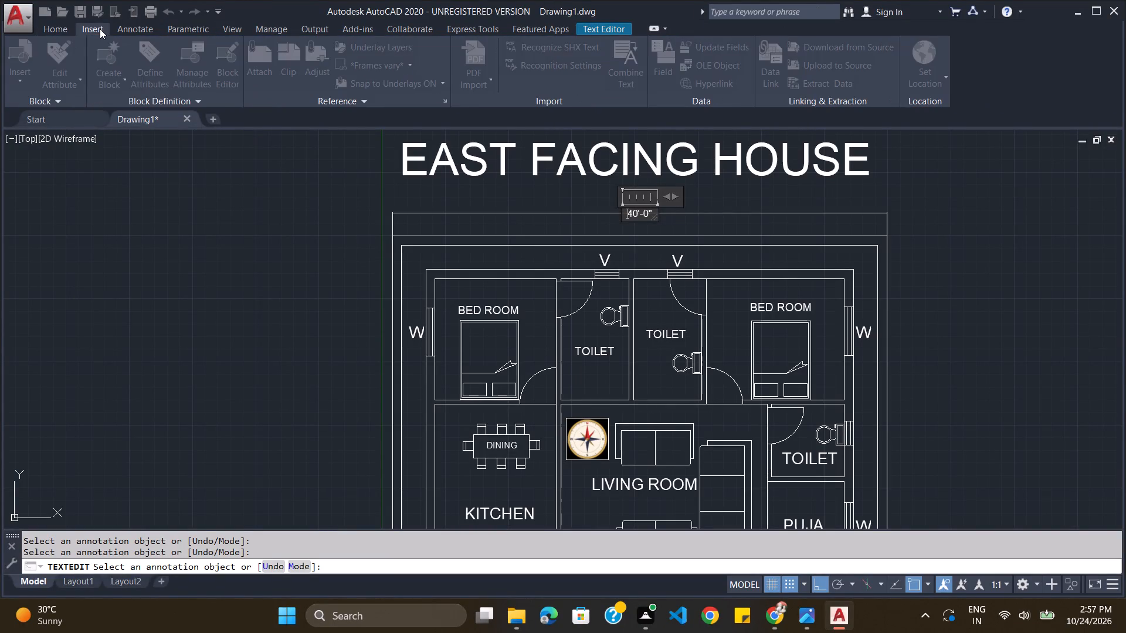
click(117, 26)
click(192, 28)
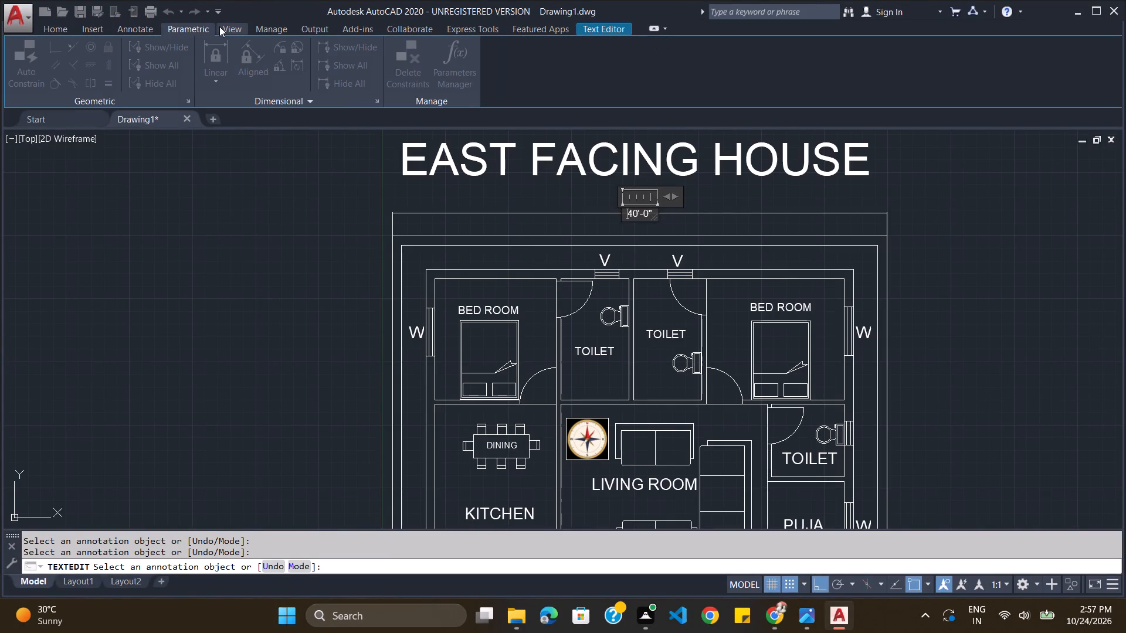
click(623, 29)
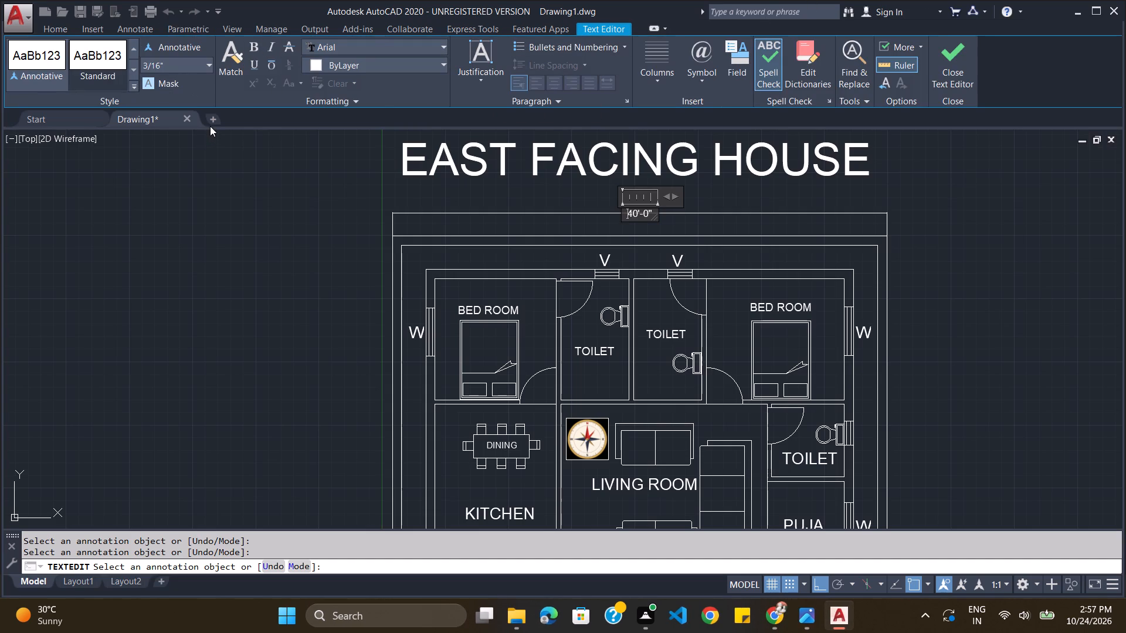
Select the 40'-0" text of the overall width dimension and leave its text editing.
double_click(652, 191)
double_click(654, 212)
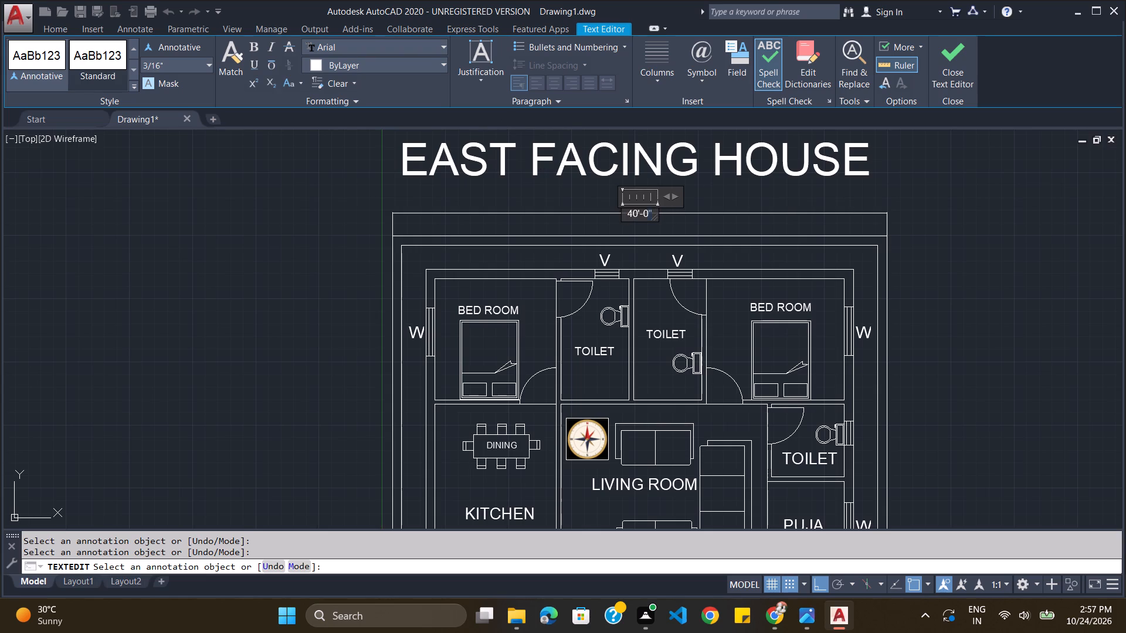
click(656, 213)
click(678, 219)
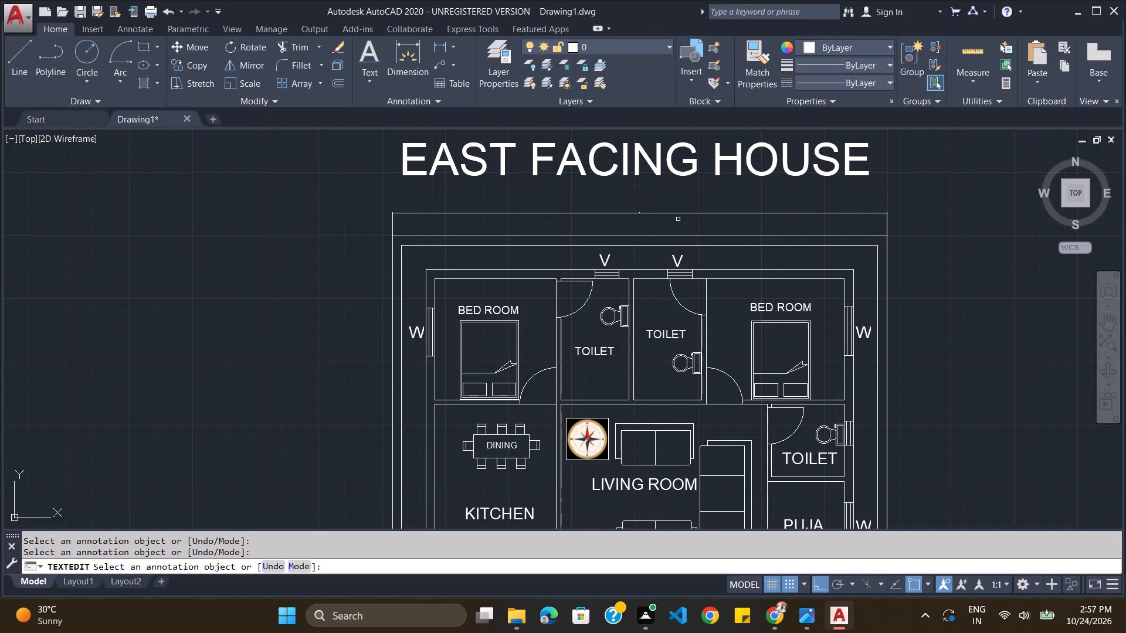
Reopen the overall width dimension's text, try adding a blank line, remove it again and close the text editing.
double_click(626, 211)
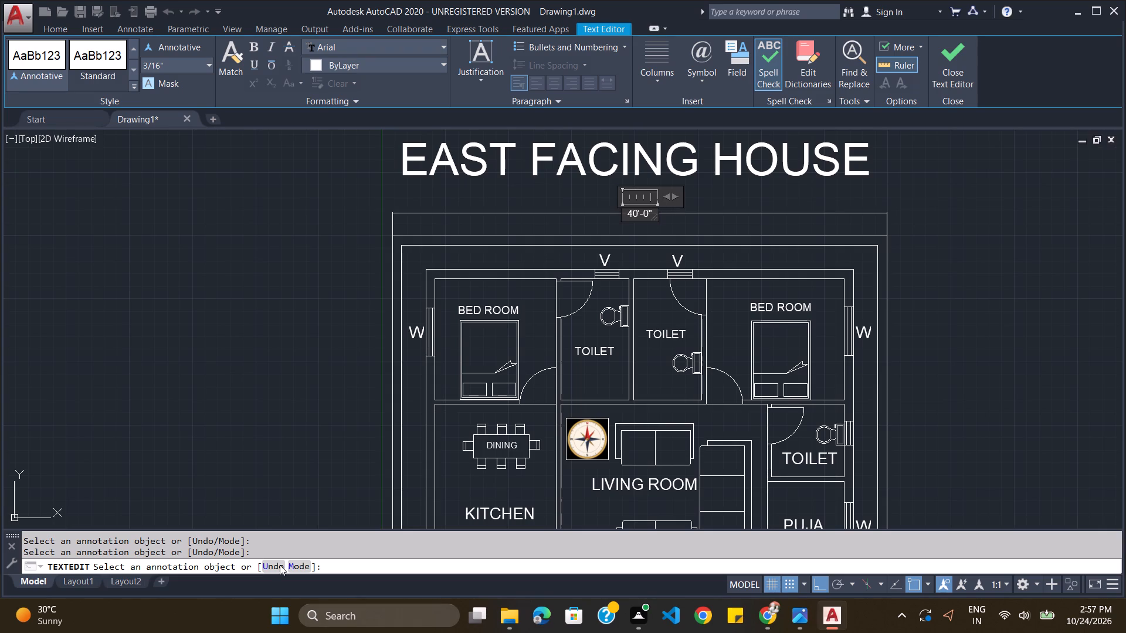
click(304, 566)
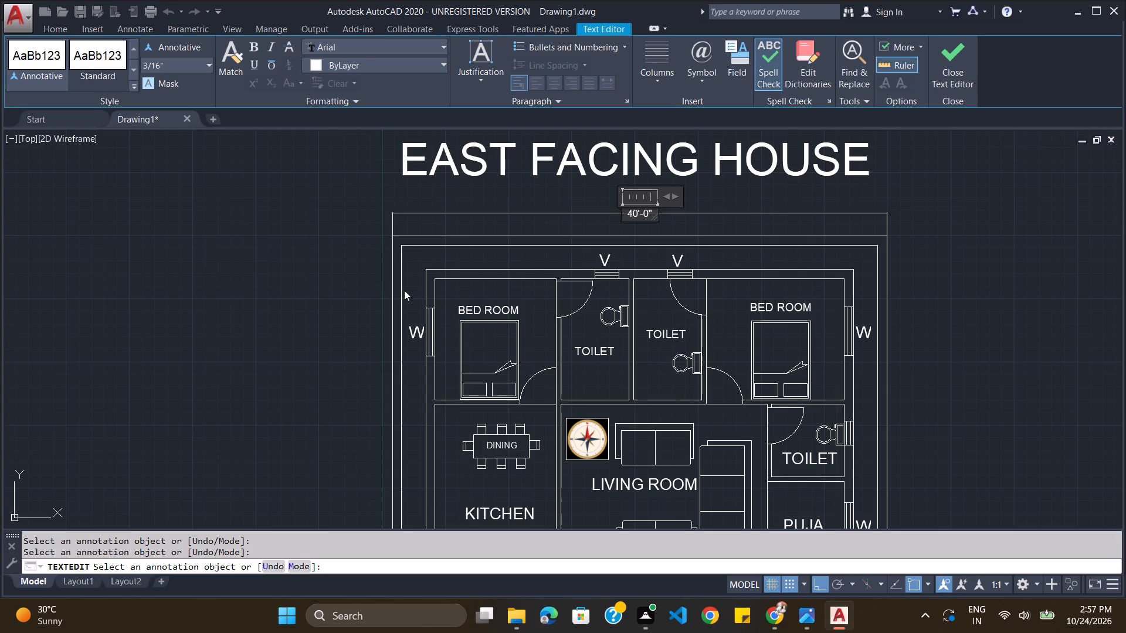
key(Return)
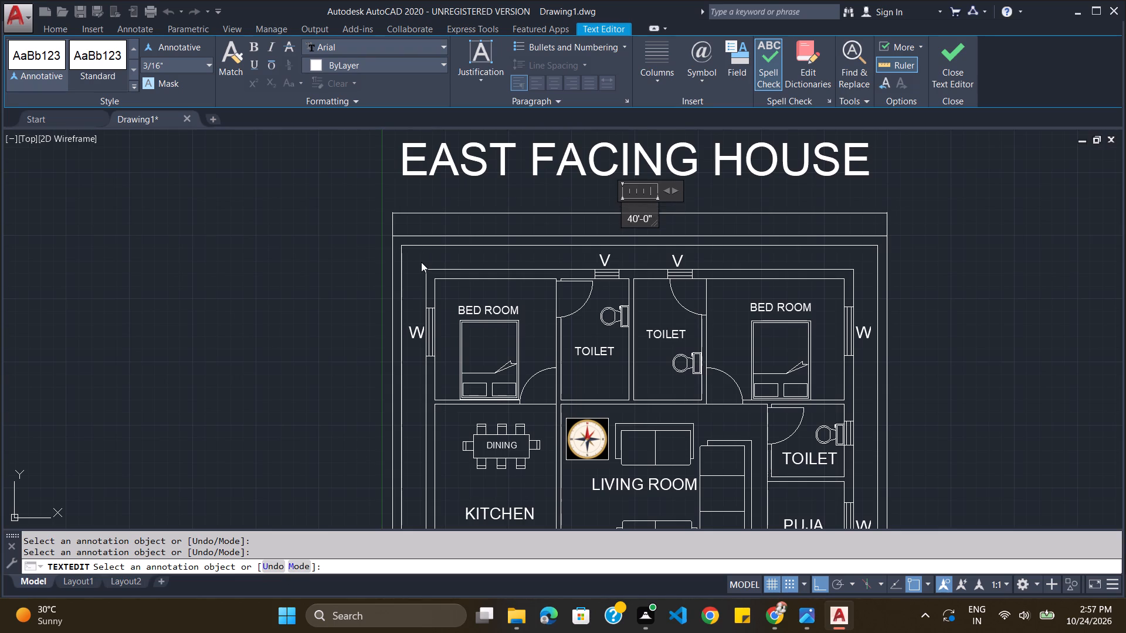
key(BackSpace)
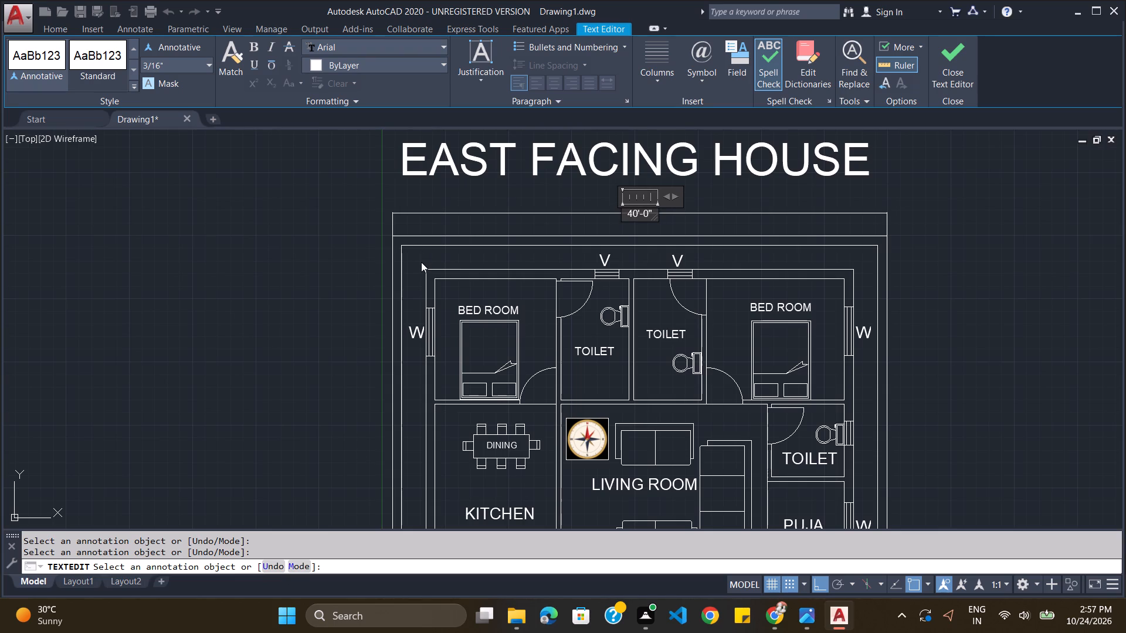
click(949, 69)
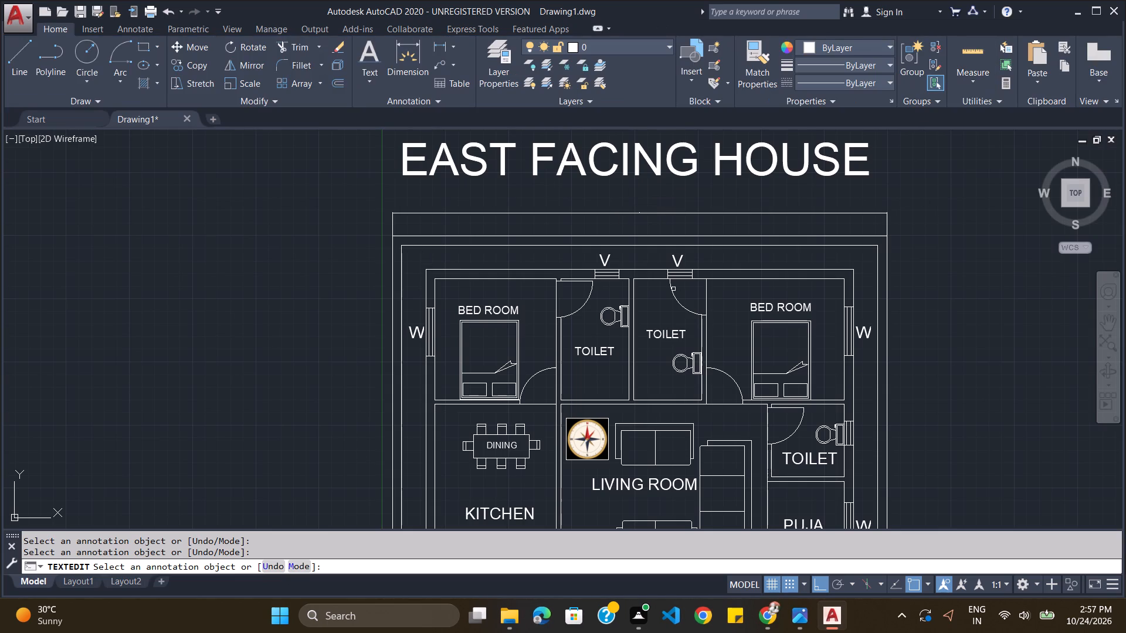
Reopen the overall width dimension's 40'-0" text and check its background mask settings.
scroll(681, 294, down, 2)
scroll(681, 294, up, 1)
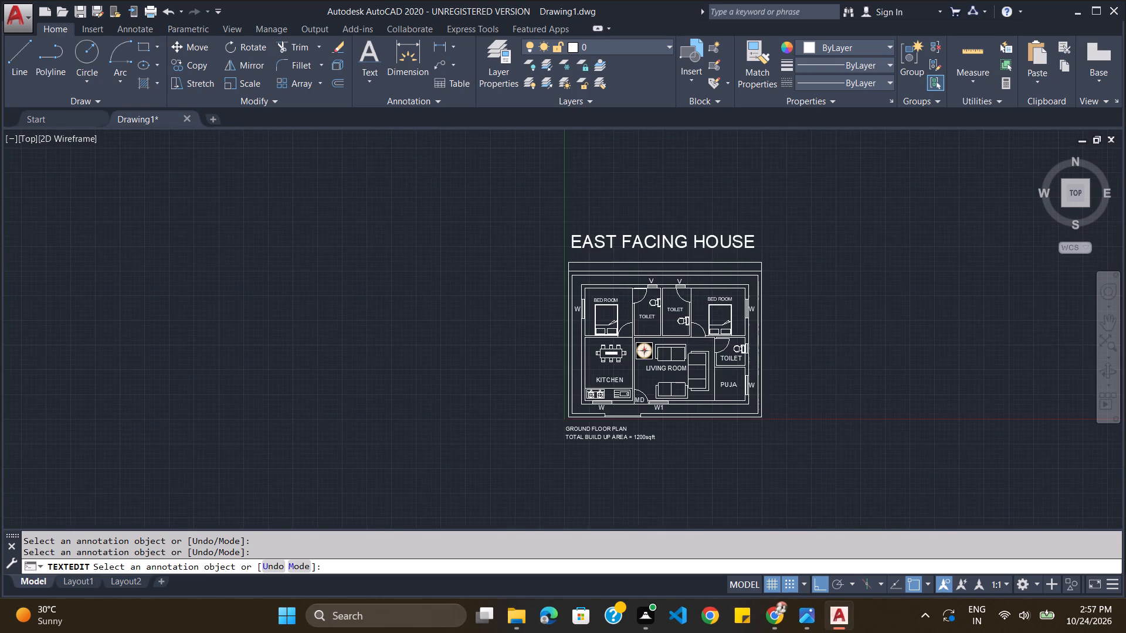
click(626, 243)
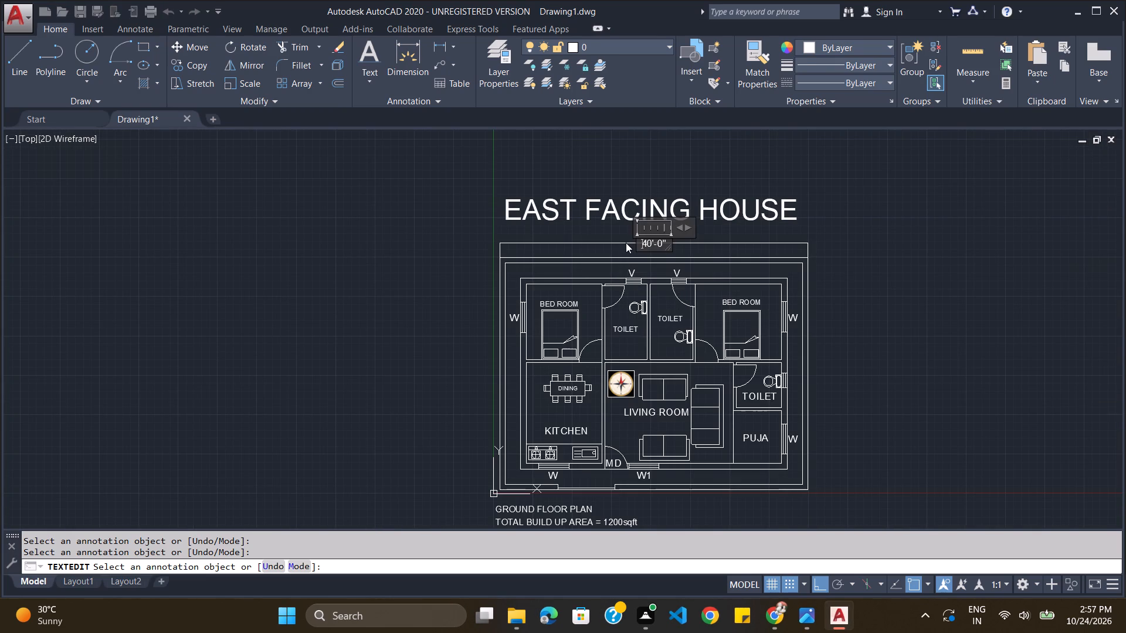
click(665, 226)
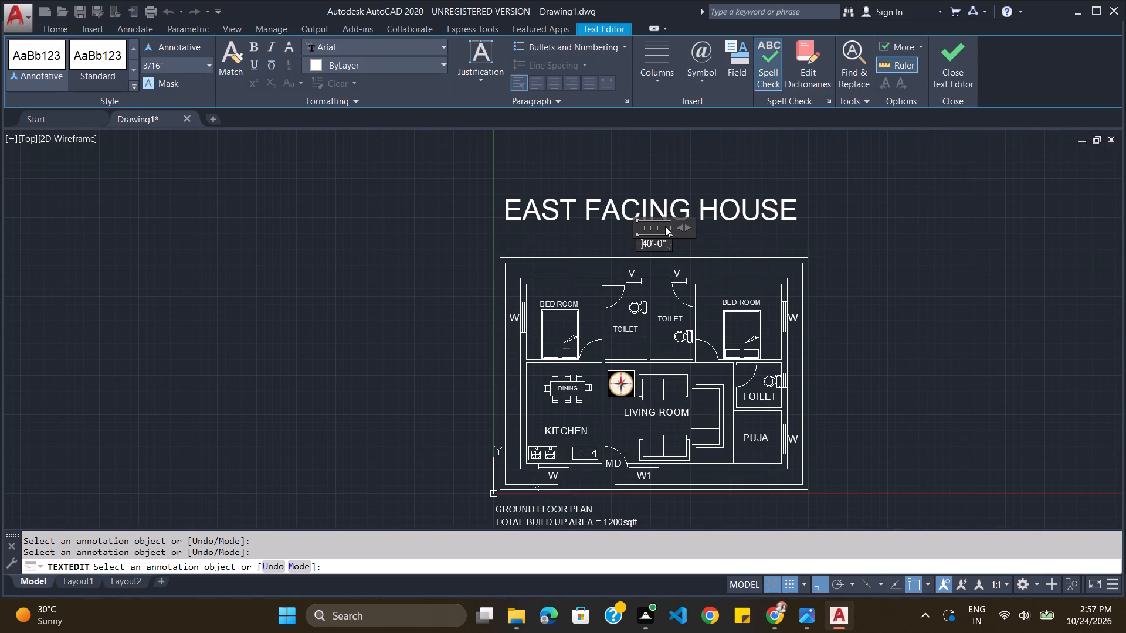
click(665, 226)
click(171, 86)
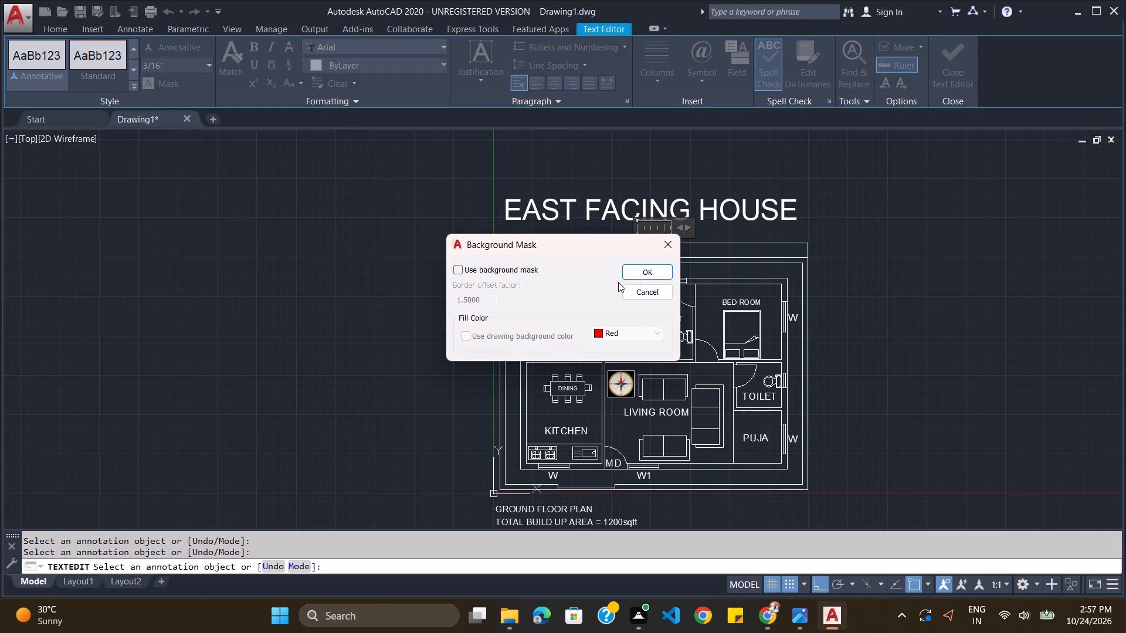
click(632, 272)
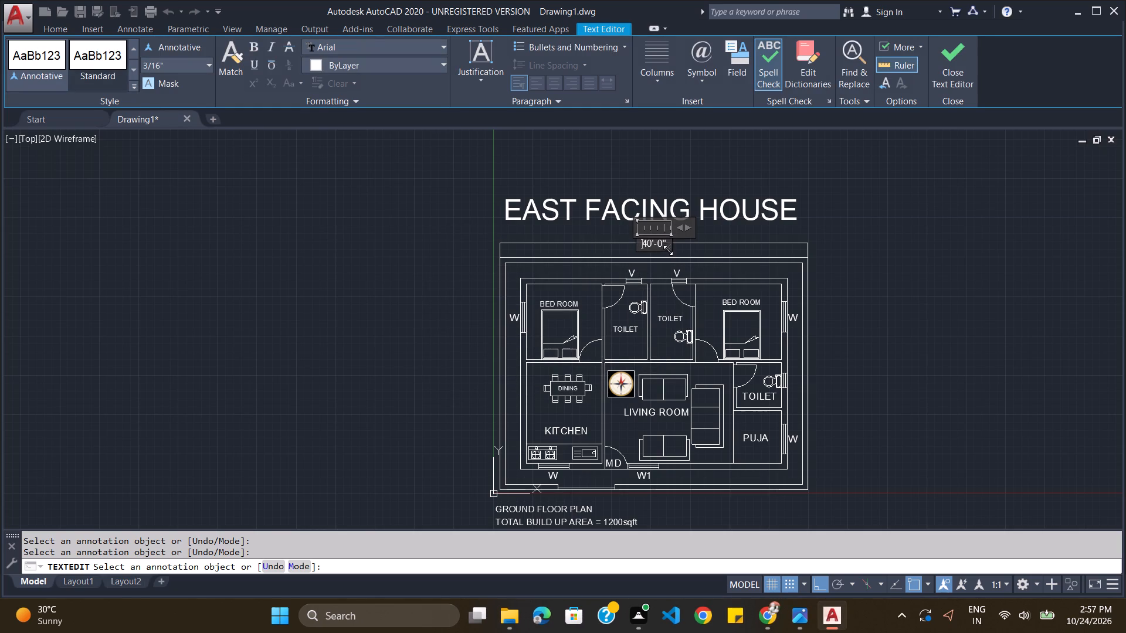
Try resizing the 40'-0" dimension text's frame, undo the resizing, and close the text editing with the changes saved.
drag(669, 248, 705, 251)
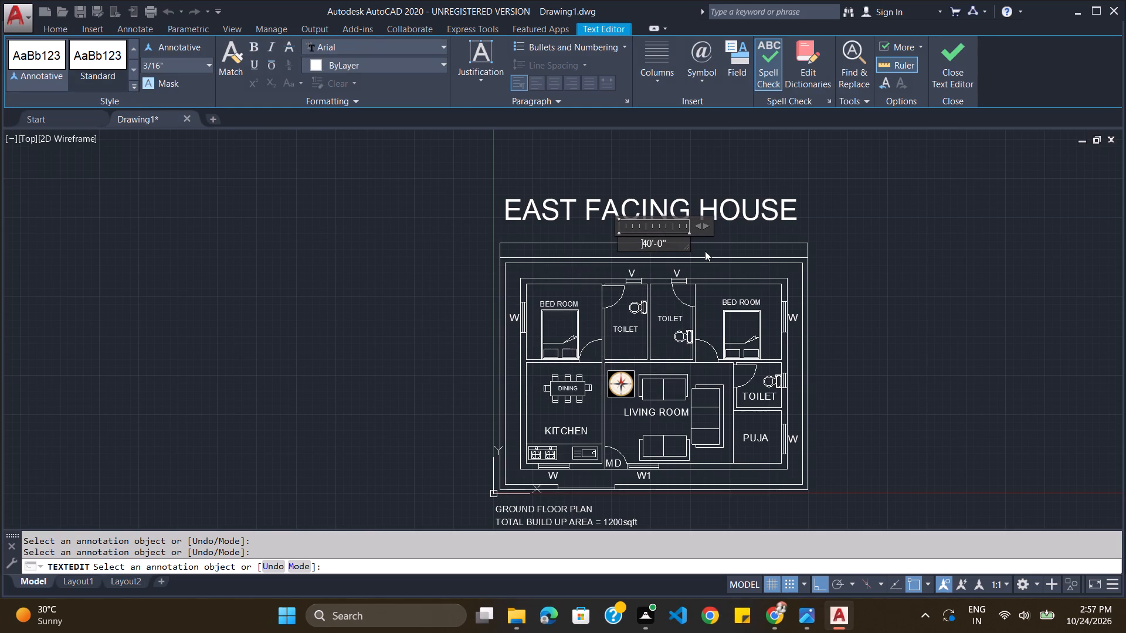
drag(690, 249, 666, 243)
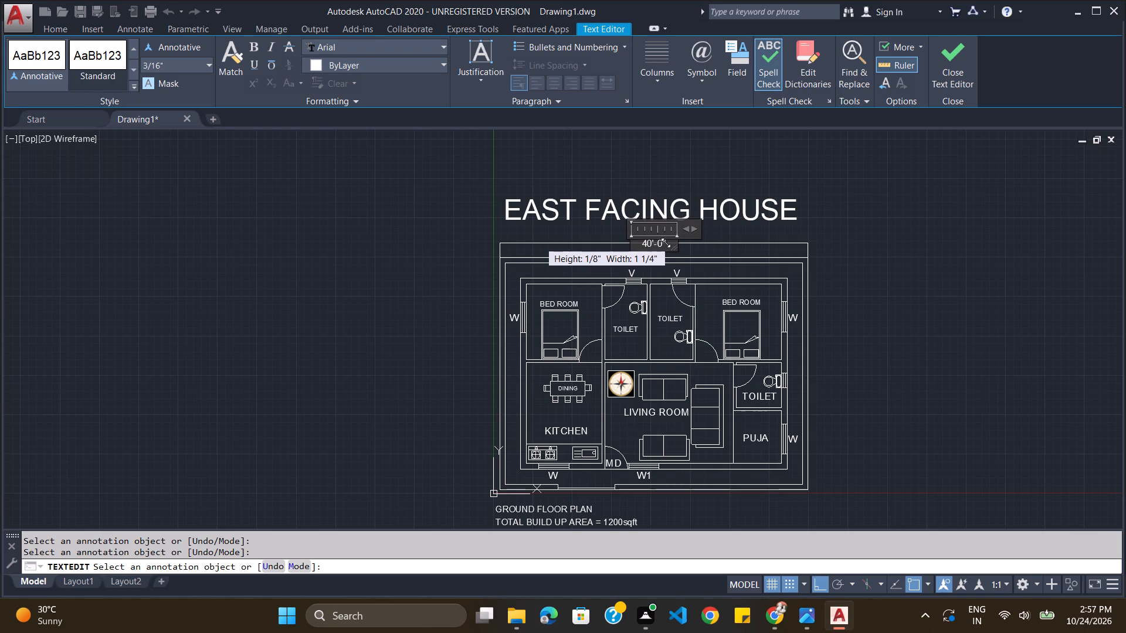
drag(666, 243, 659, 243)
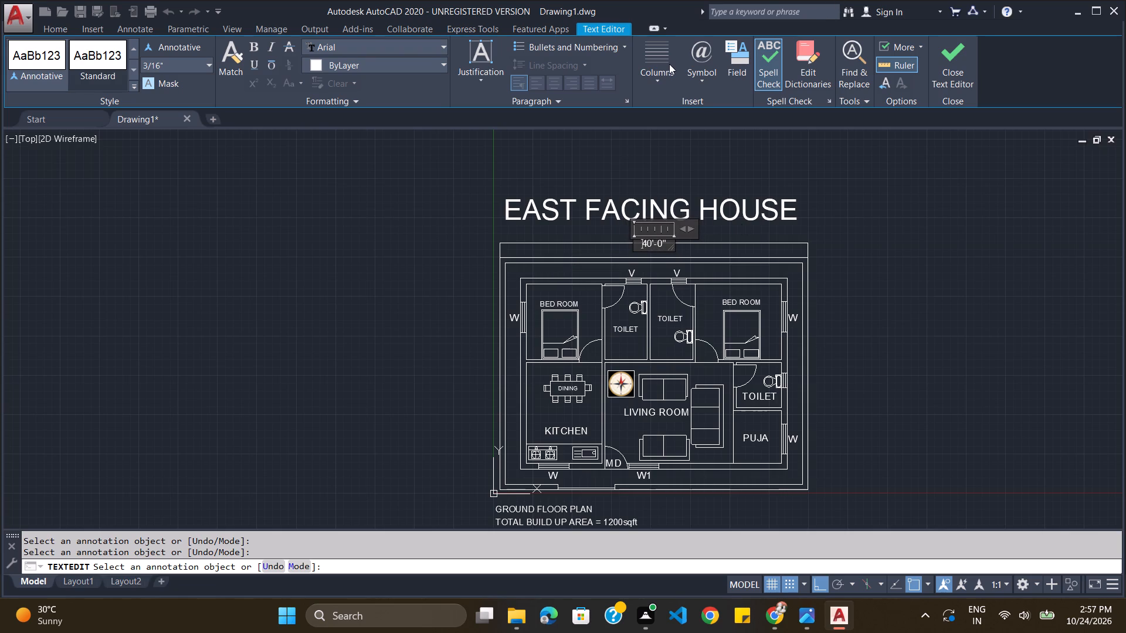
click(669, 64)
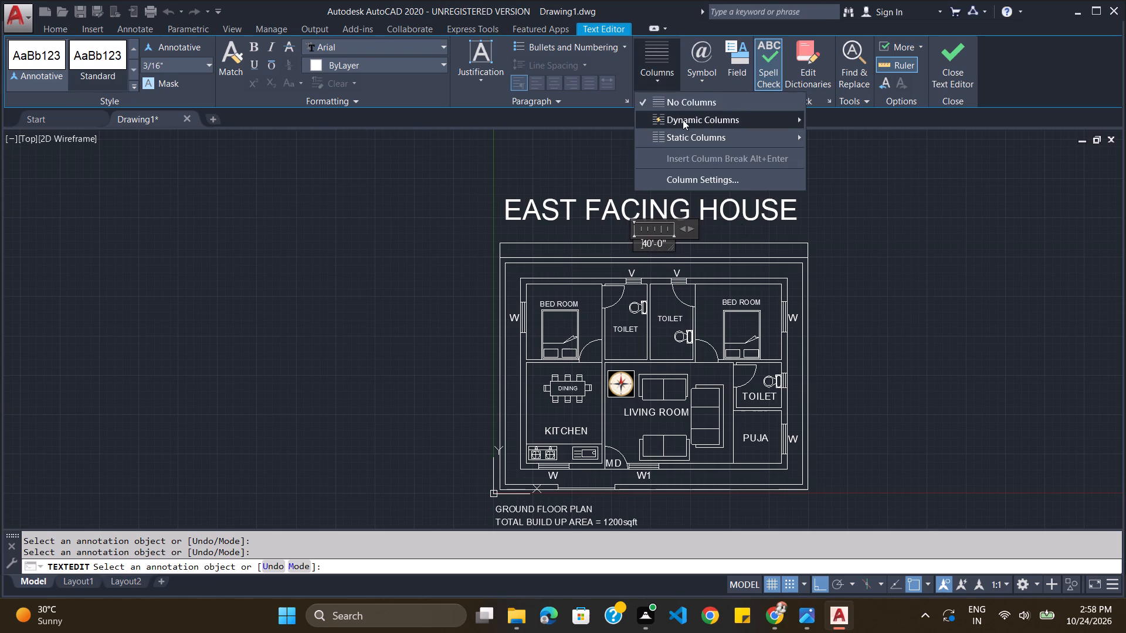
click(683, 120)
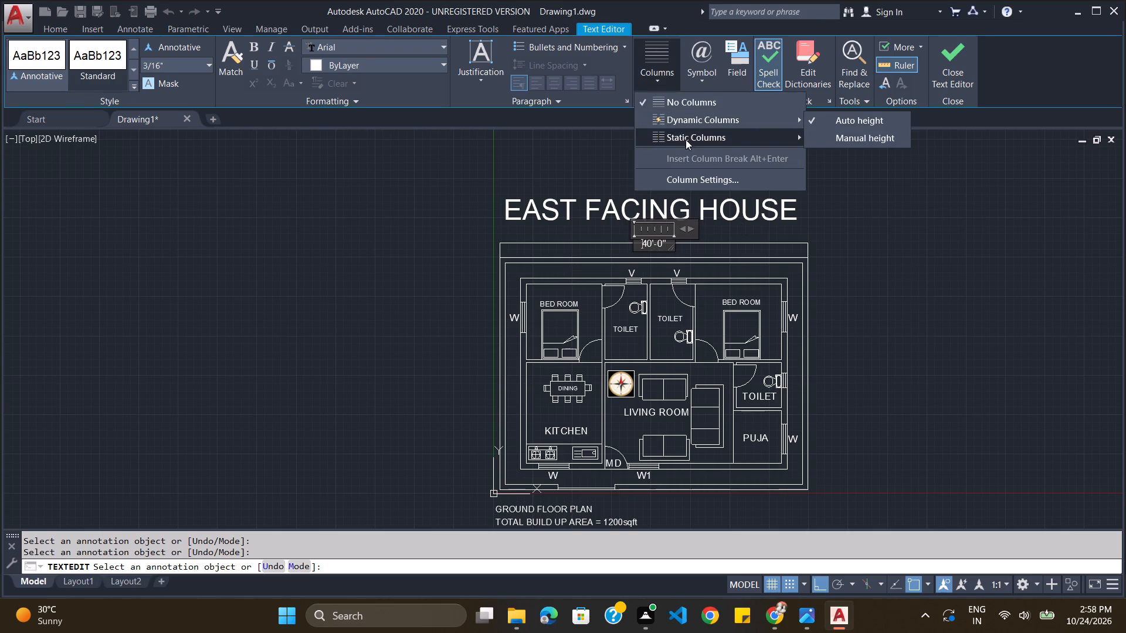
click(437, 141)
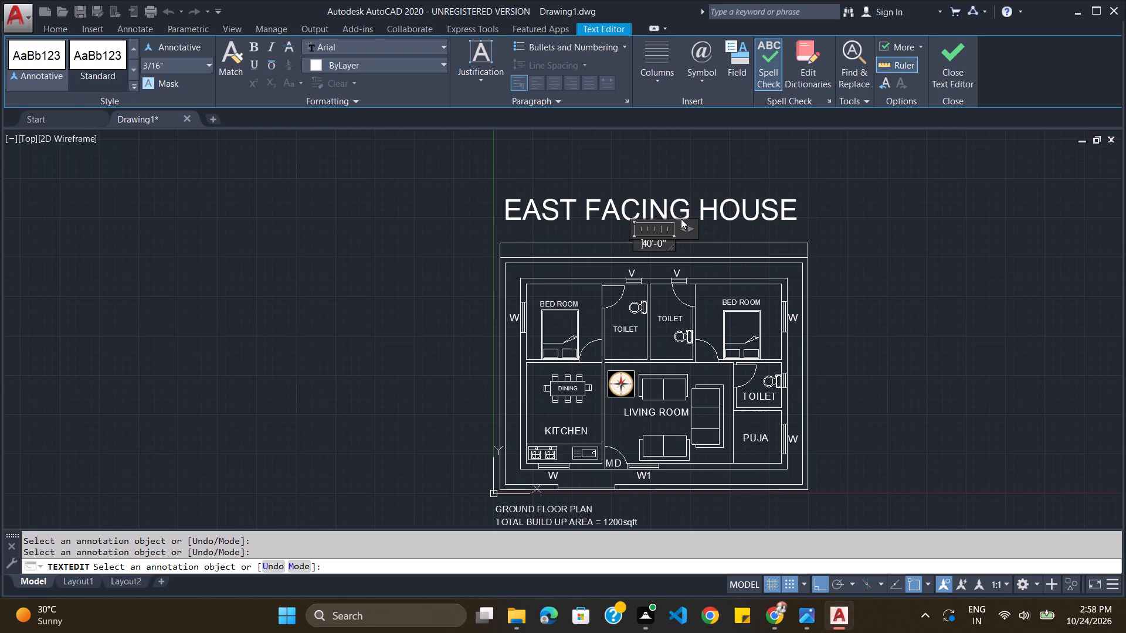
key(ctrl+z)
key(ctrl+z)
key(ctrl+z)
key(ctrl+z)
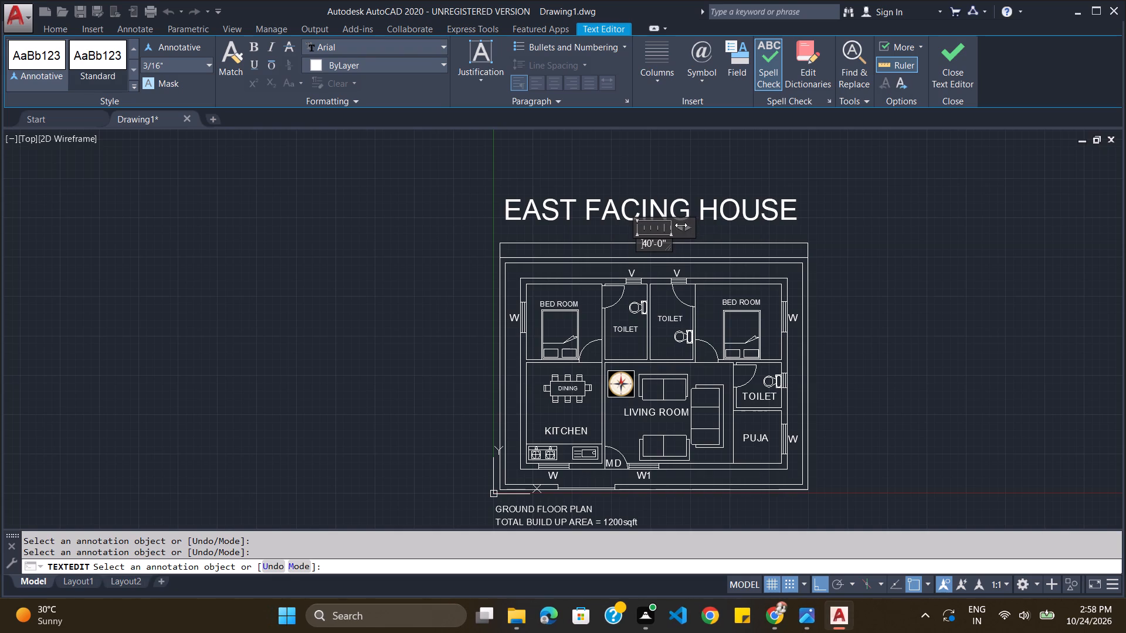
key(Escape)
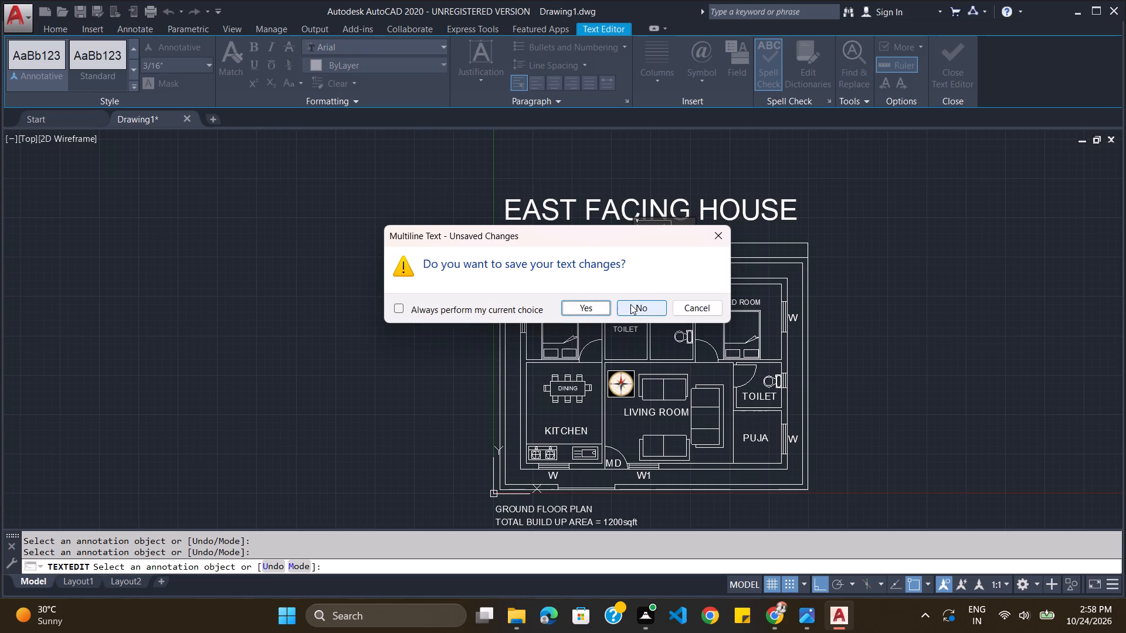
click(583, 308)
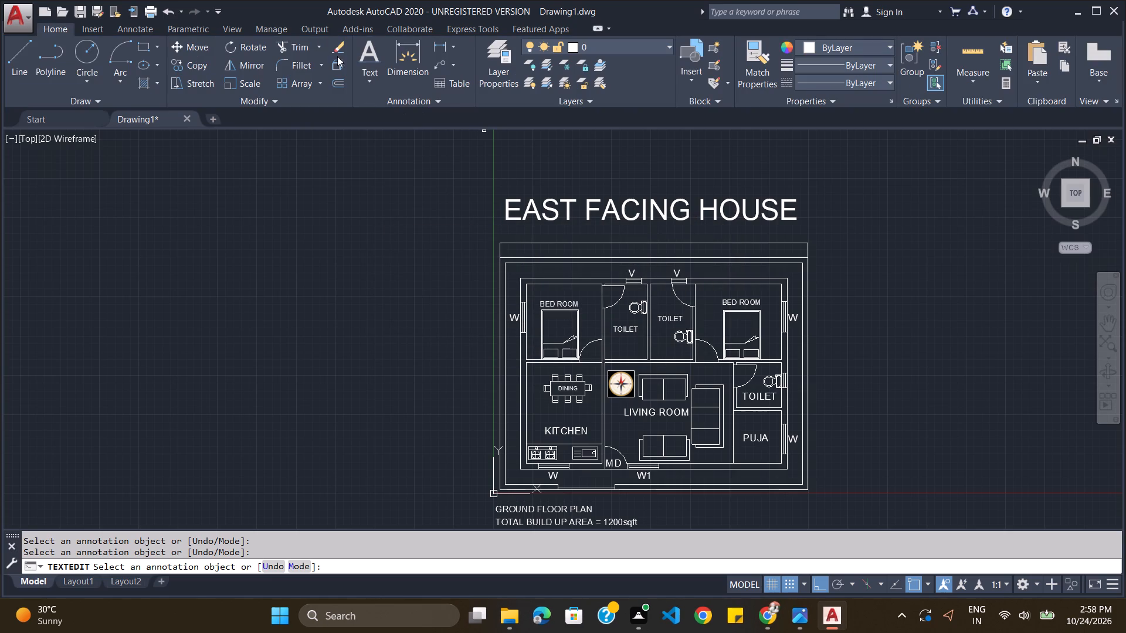
Add horizontal single-line text 40'-0" about 8" high in the empty area beyond the plan's upper left corner.
click(372, 79)
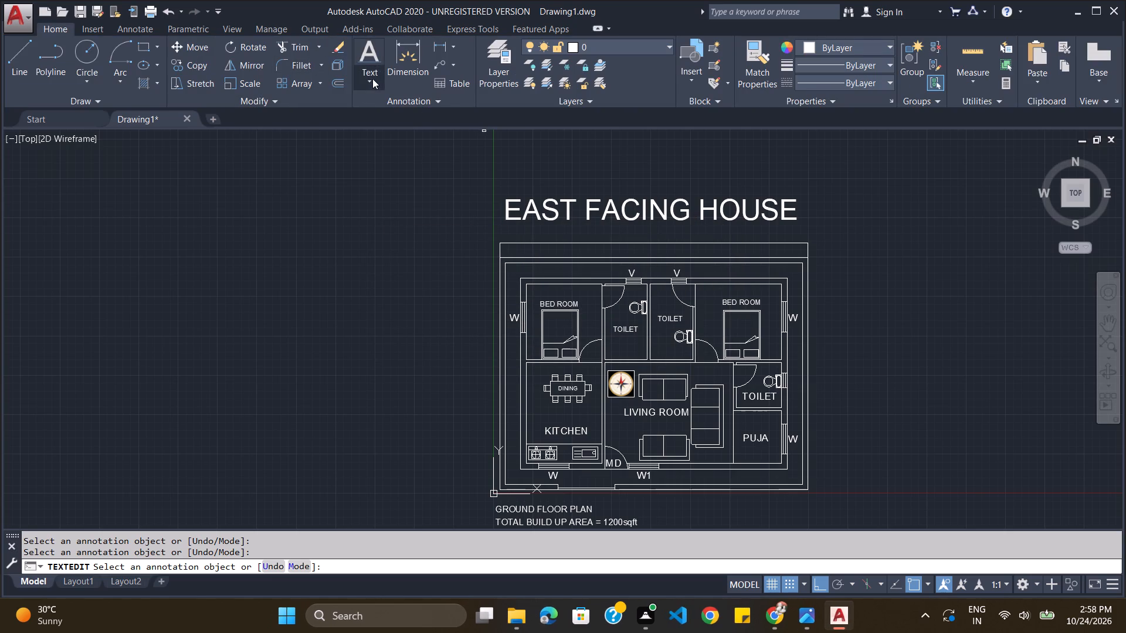
click(396, 126)
click(380, 168)
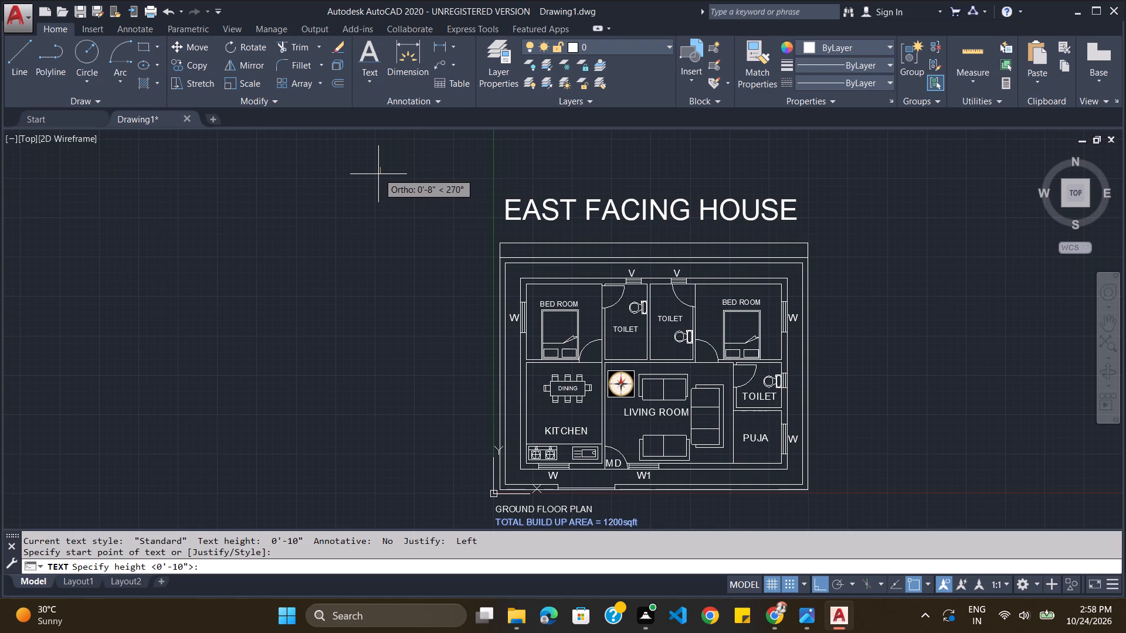
click(378, 174)
click(390, 175)
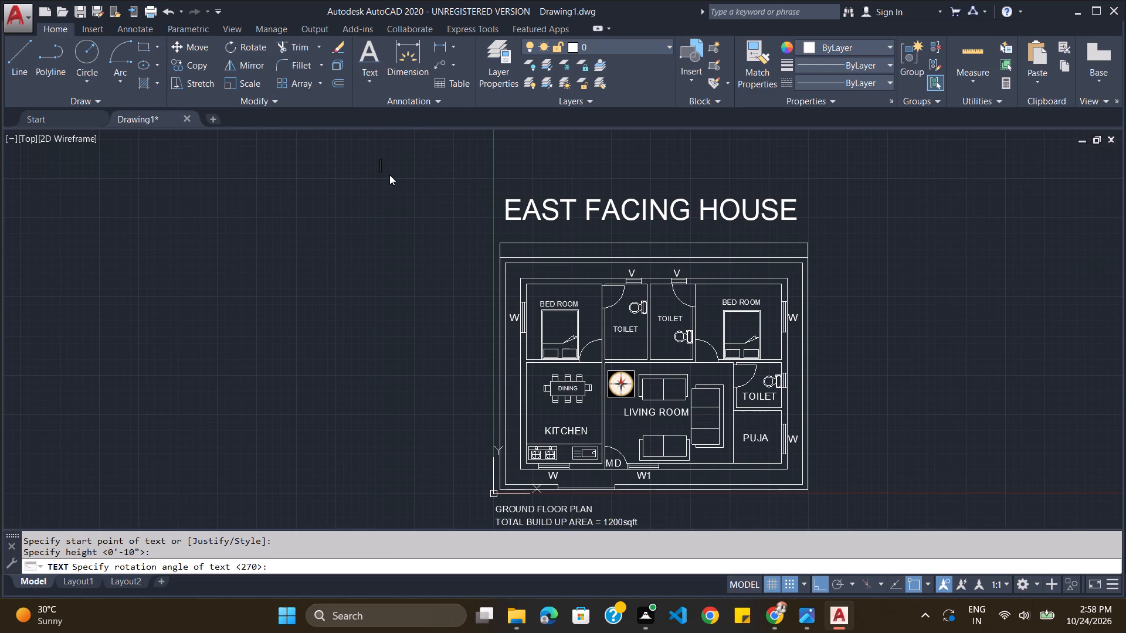
key(alt+Tab)
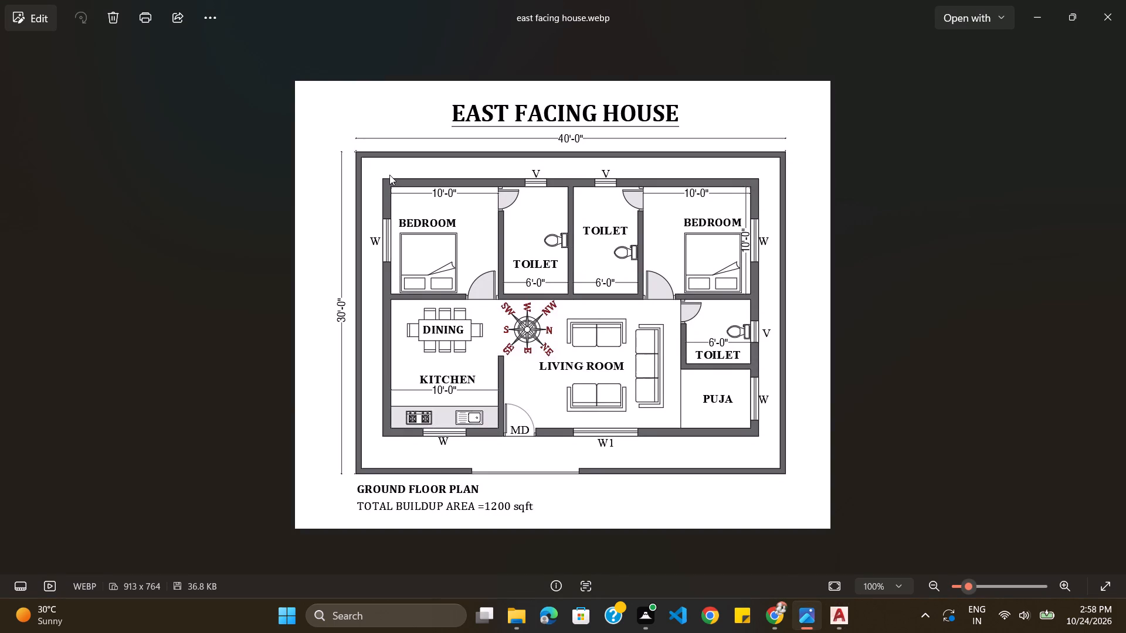
key(alt+Tab)
text(40')
text(-0")
key(Return)
key(Return)
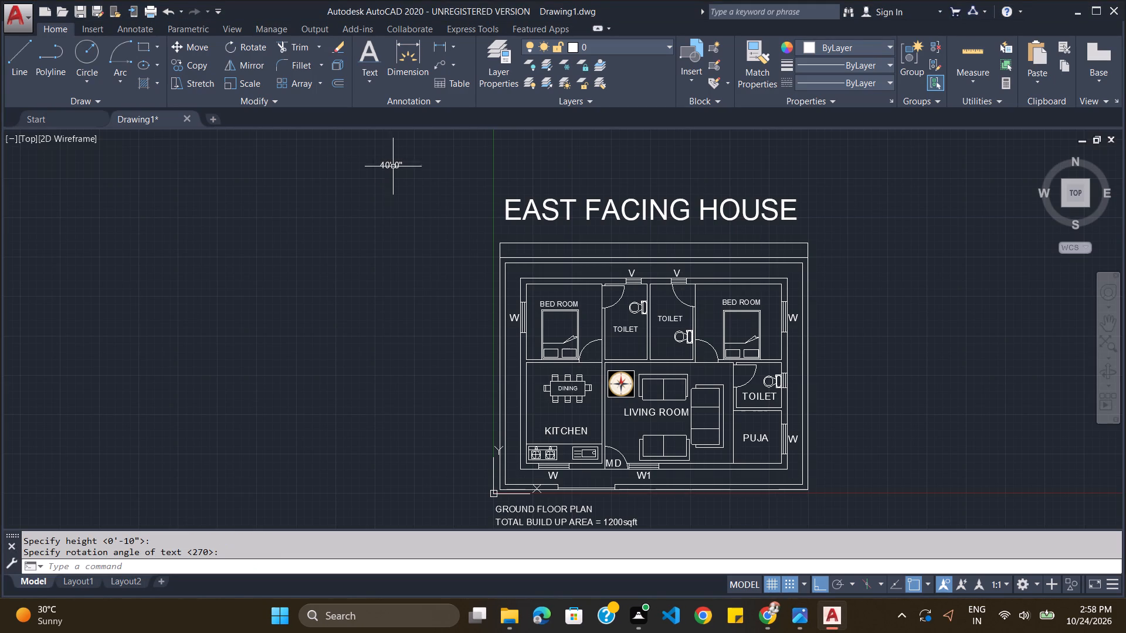
Move the new 40'-0" text to the middle of the overall width dimension line, just below the EAST FACING HOUSE title.
click(389, 167)
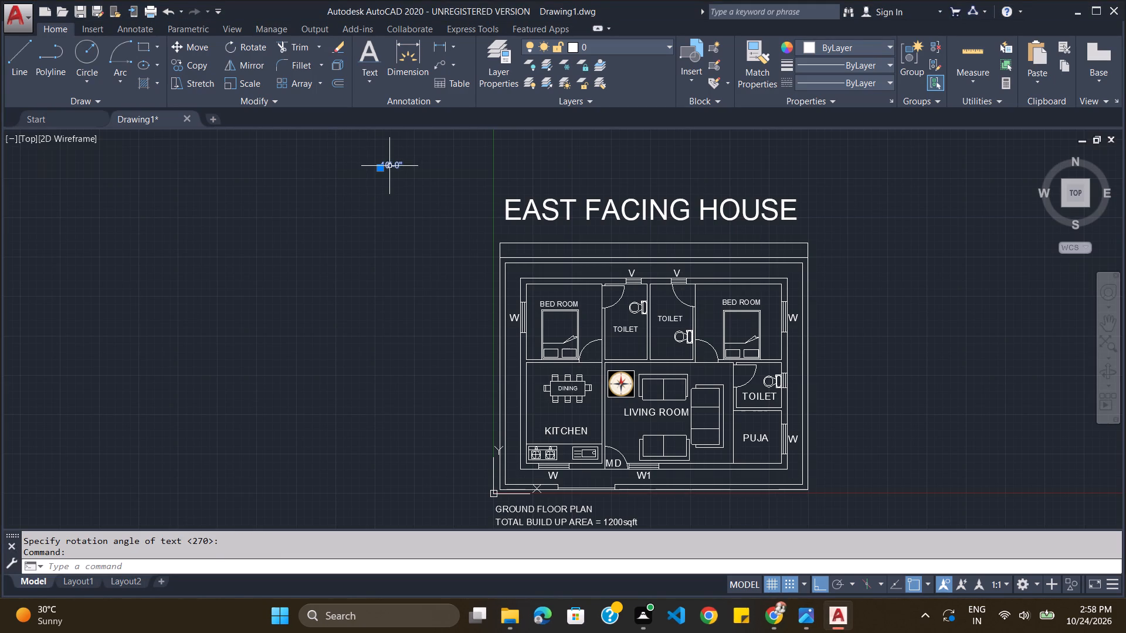
drag(389, 166, 650, 237)
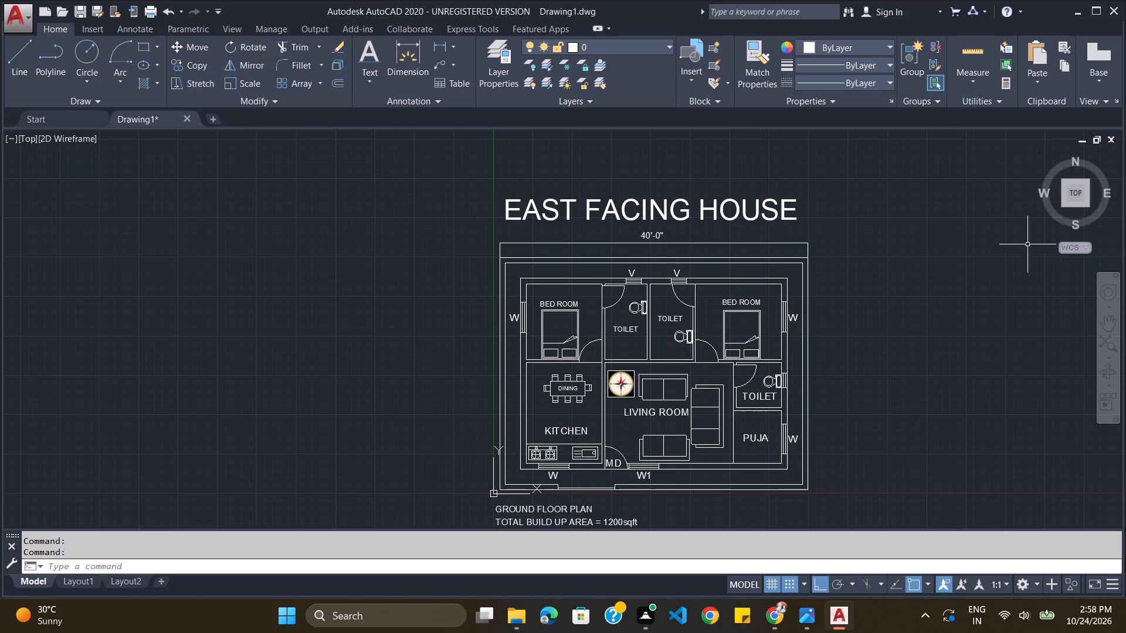
Copy the 40'-0" text and paste it beside the plan's left outer wall, about halfway up.
click(662, 236)
key(ctrl+c)
key(ctrl+v)
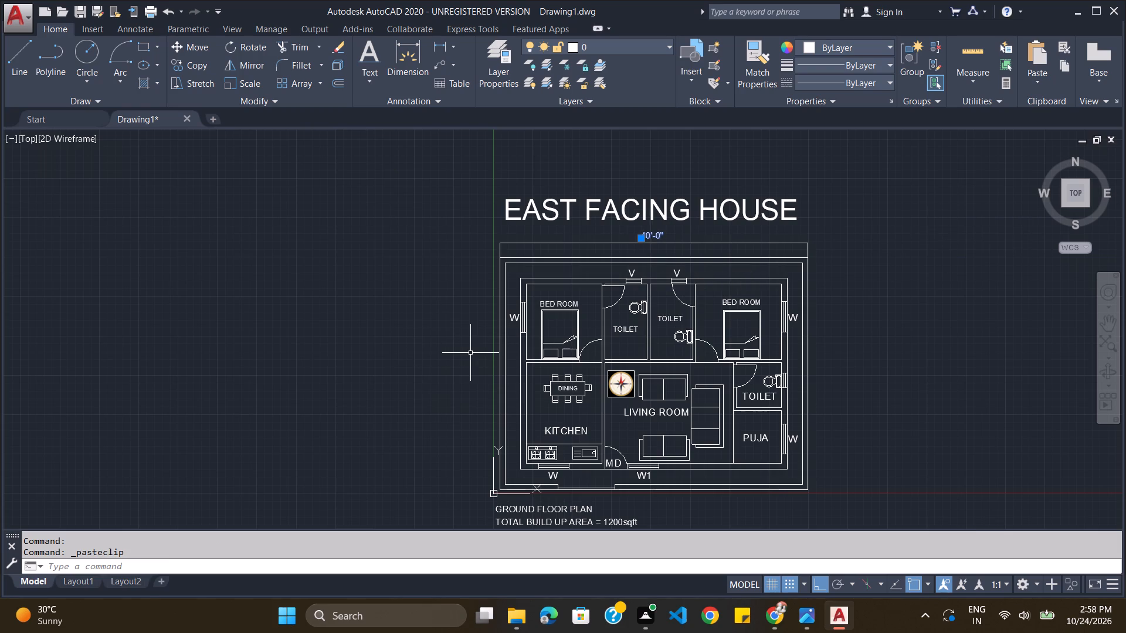
key(ctrl+v)
click(469, 363)
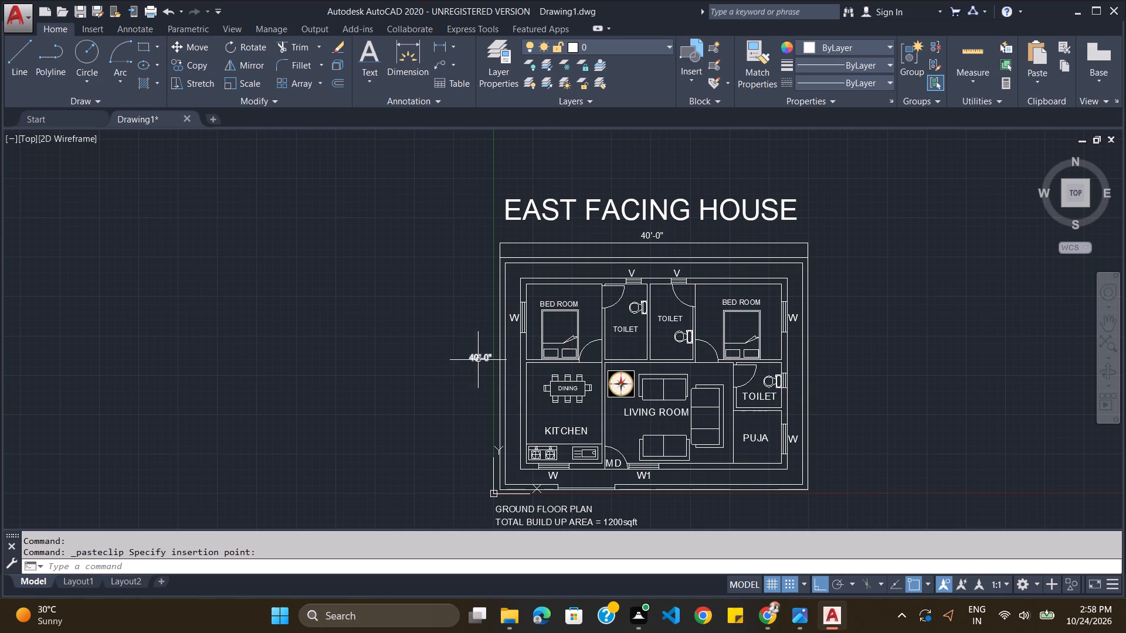
Change the pasted text beside the plan's left outer wall to 30'-0", checking the overall depth in the reference image.
double_click(481, 357)
click(481, 357)
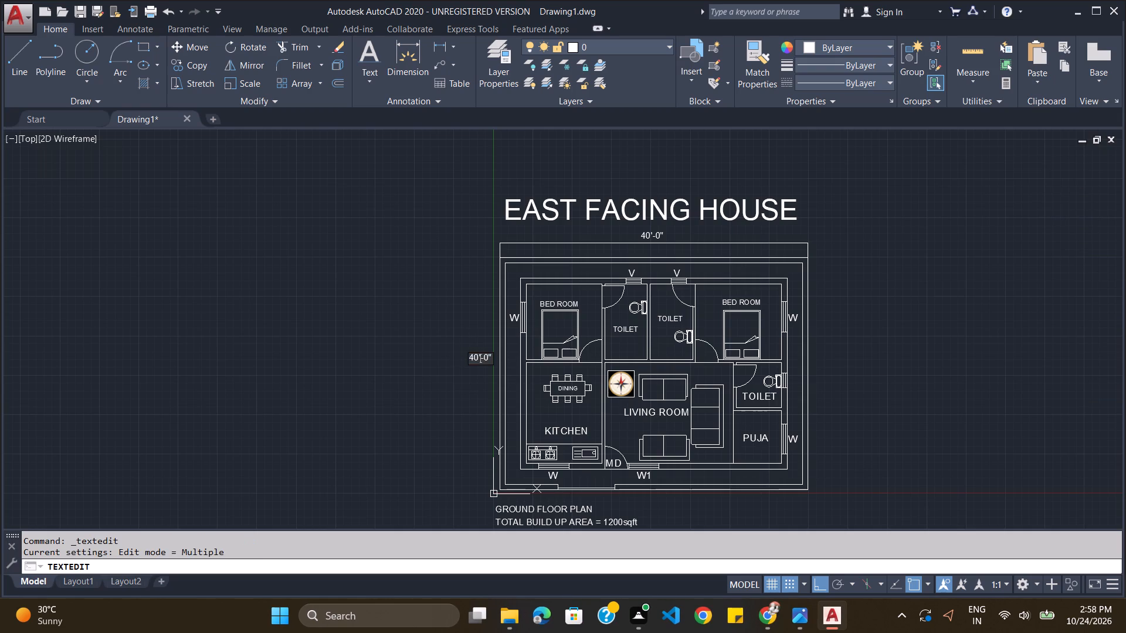
key(alt+Tab)
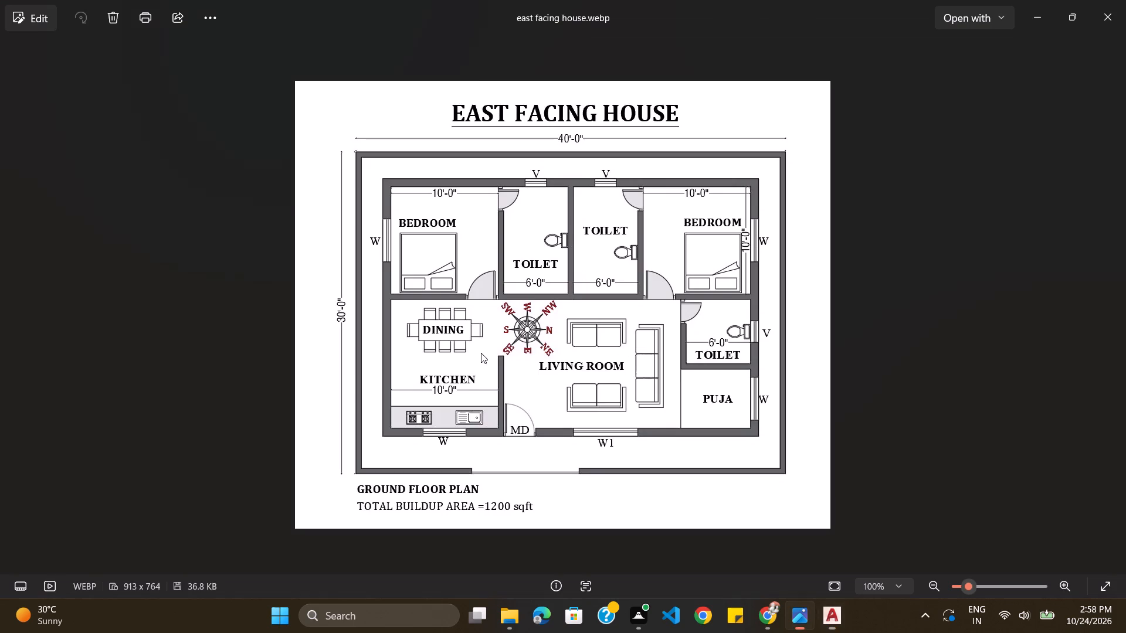
key(alt+Tab)
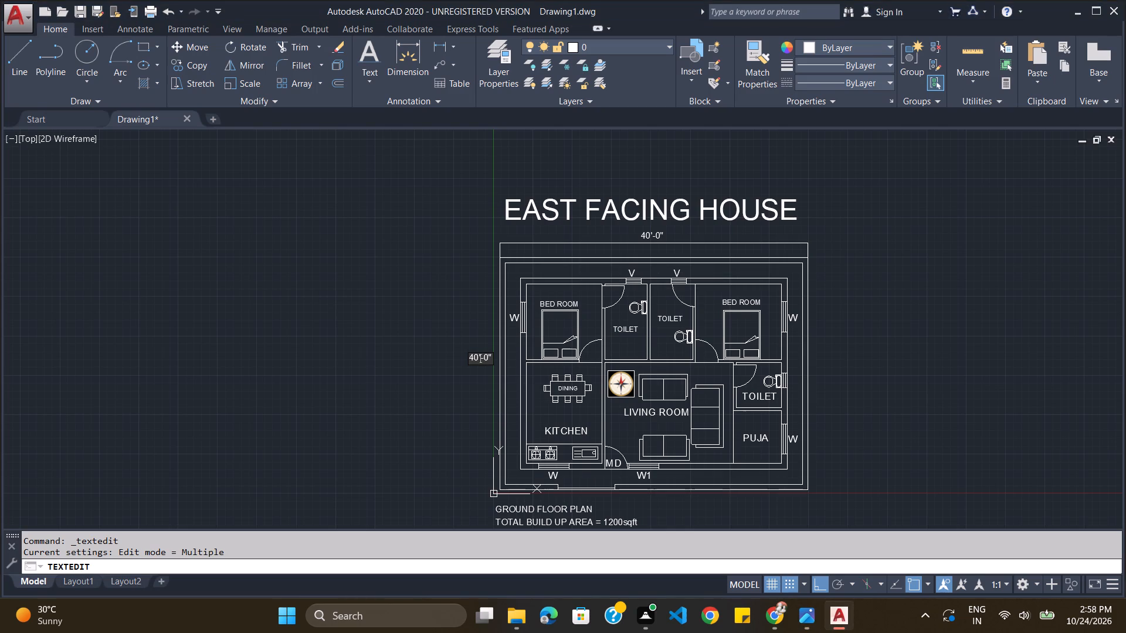
click(475, 356)
key(BackSpace)
key(3)
key(Return)
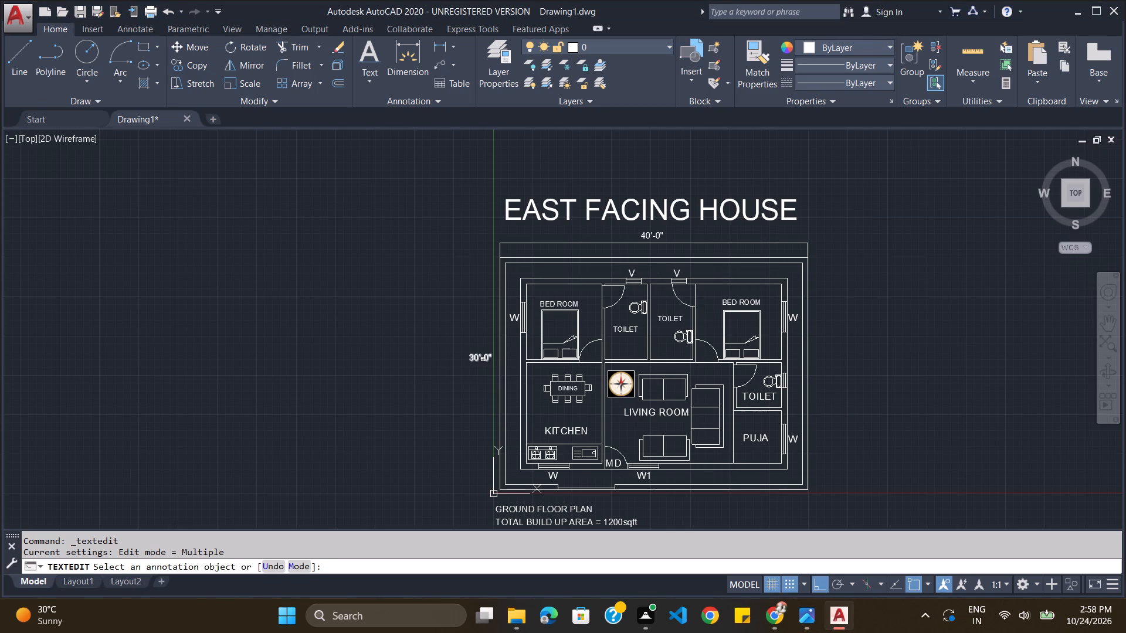
key(Escape)
Rotate the 30'-0" text 90 degrees so it reads vertically and move it close beside the left outer wall.
click(480, 356)
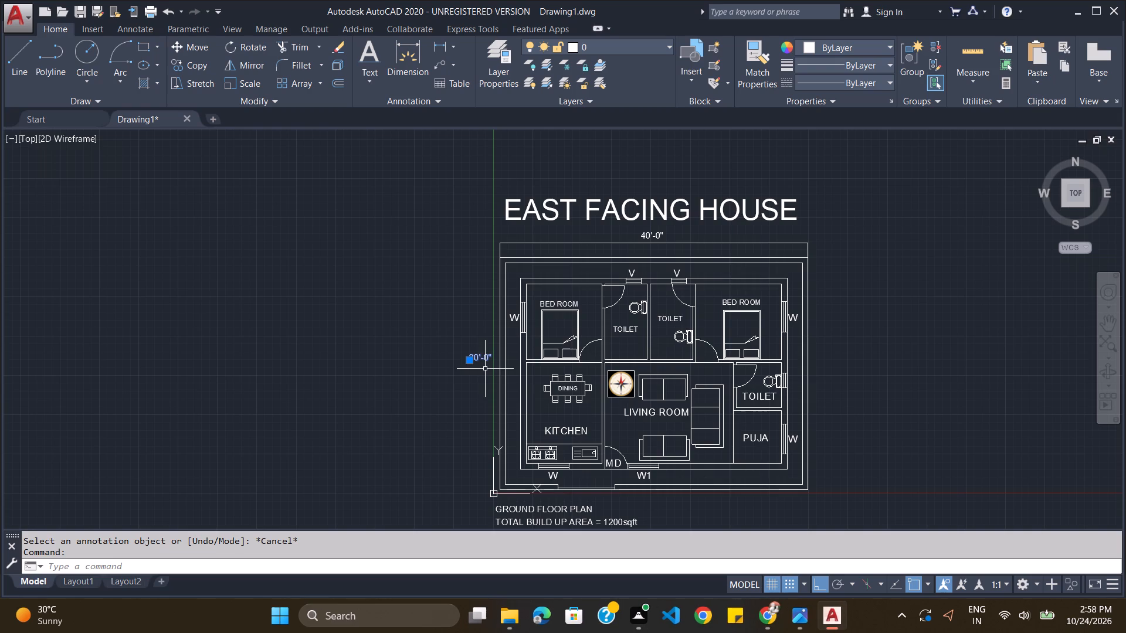
key(r)
key(o)
key(Return)
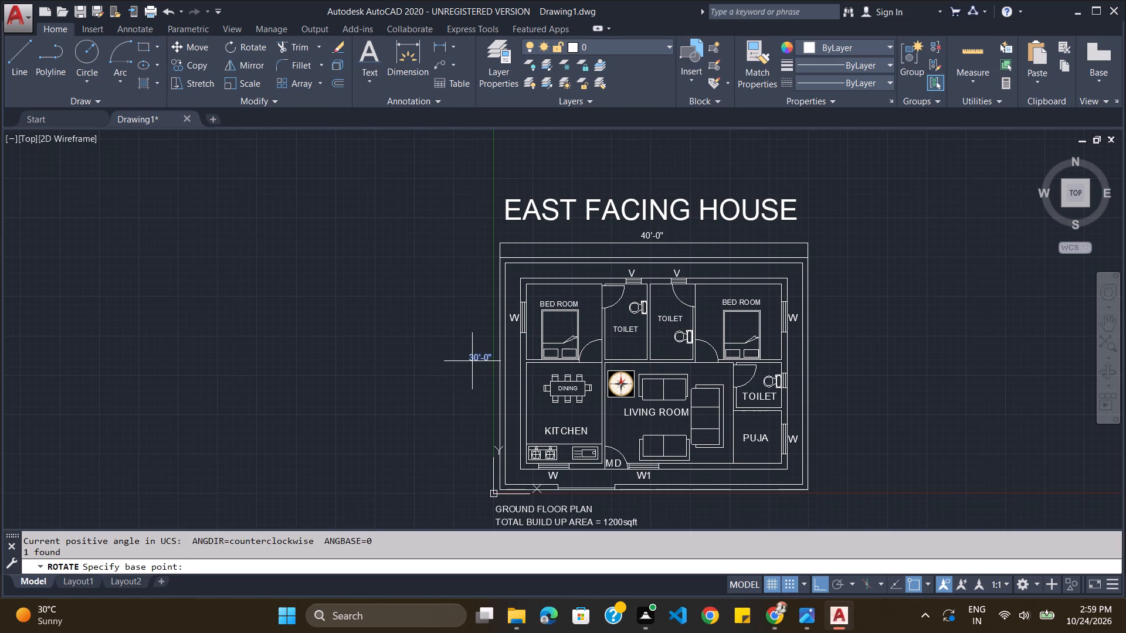
click(470, 360)
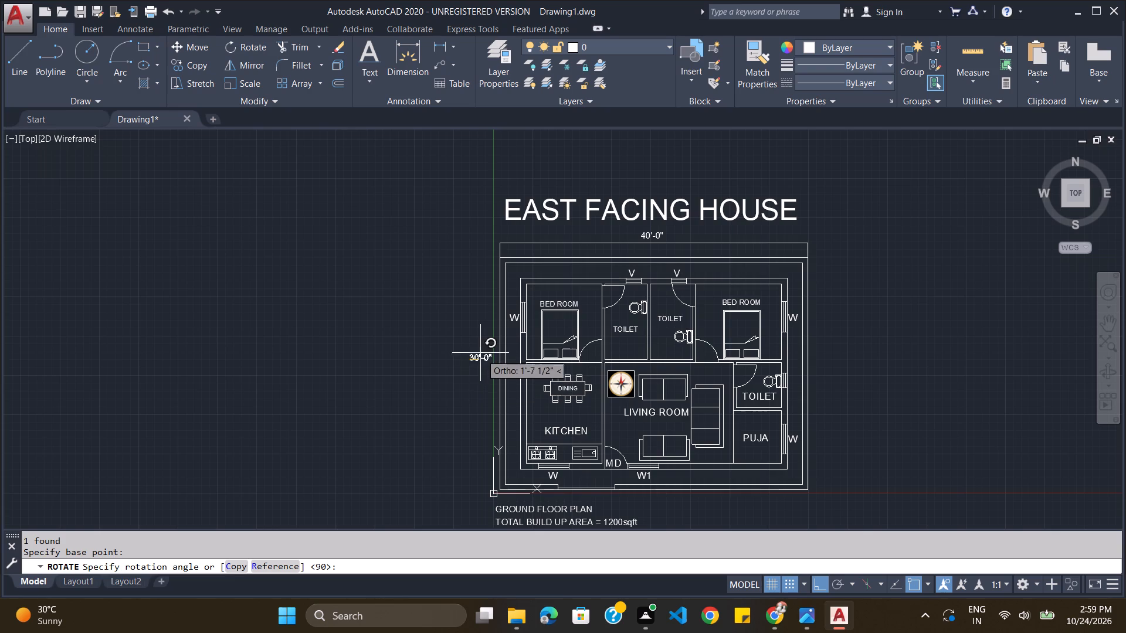
click(477, 336)
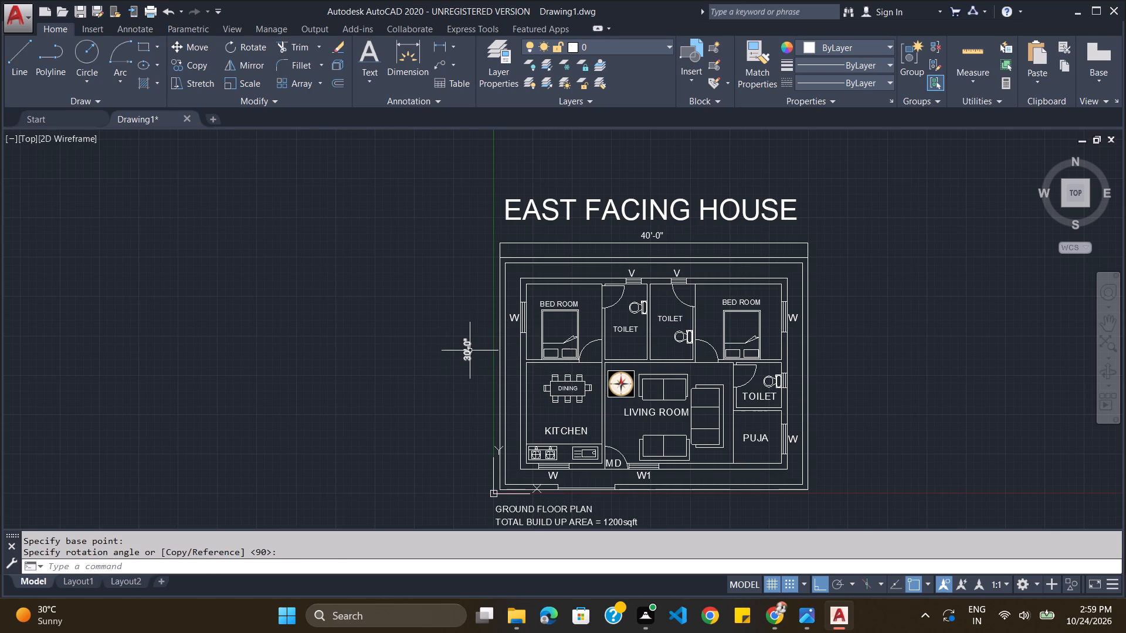
click(468, 350)
drag(468, 350, 485, 352)
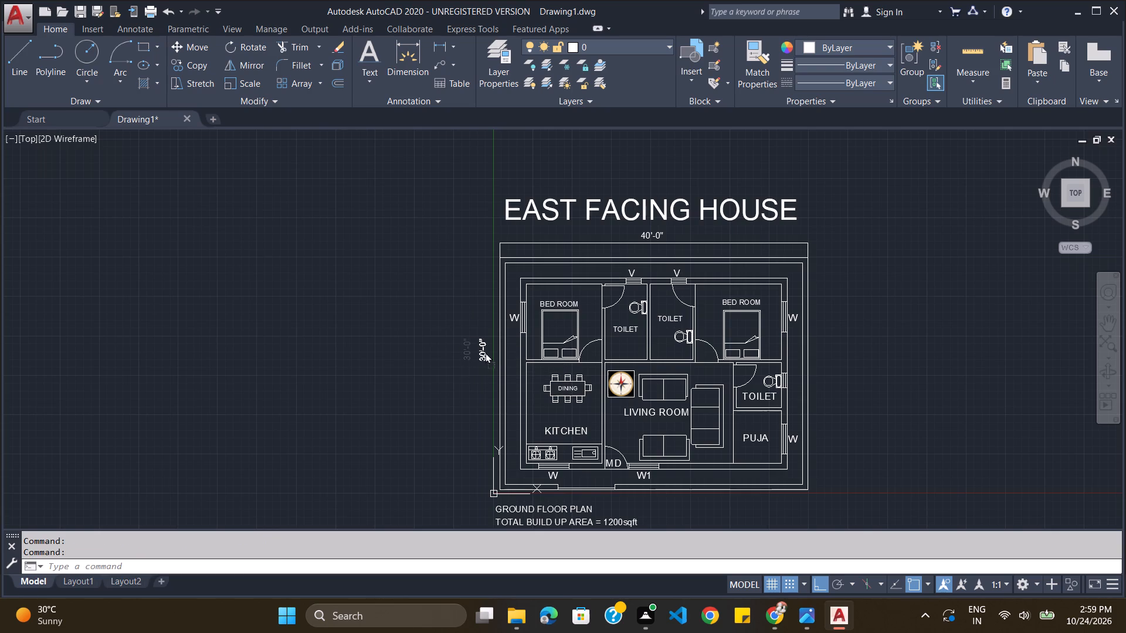
drag(485, 352, 493, 361)
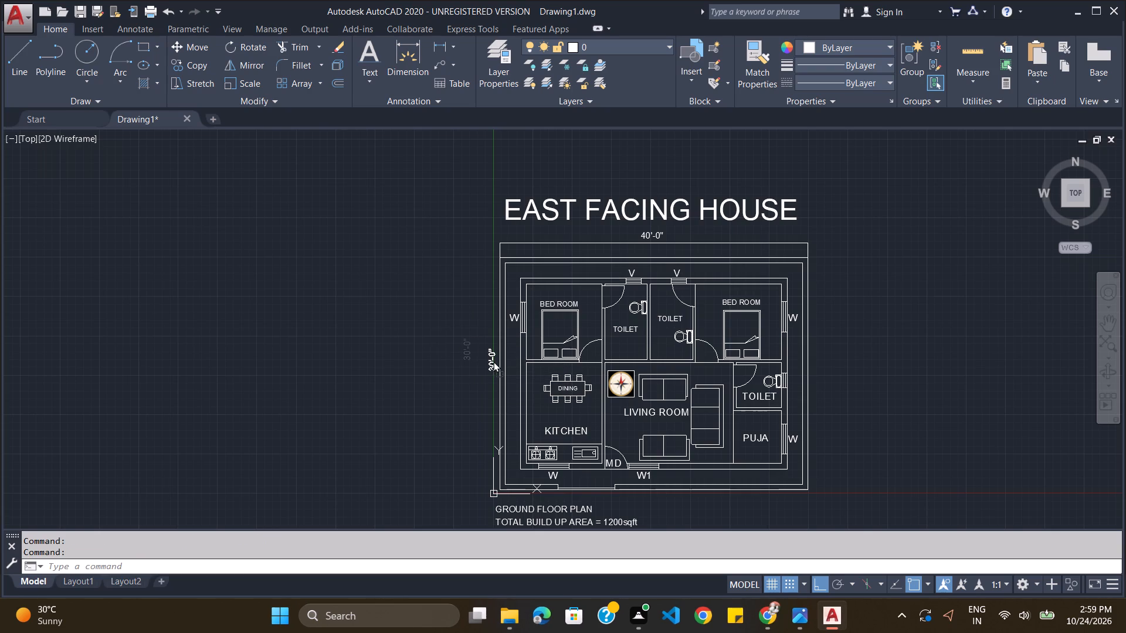
drag(493, 361, 494, 360)
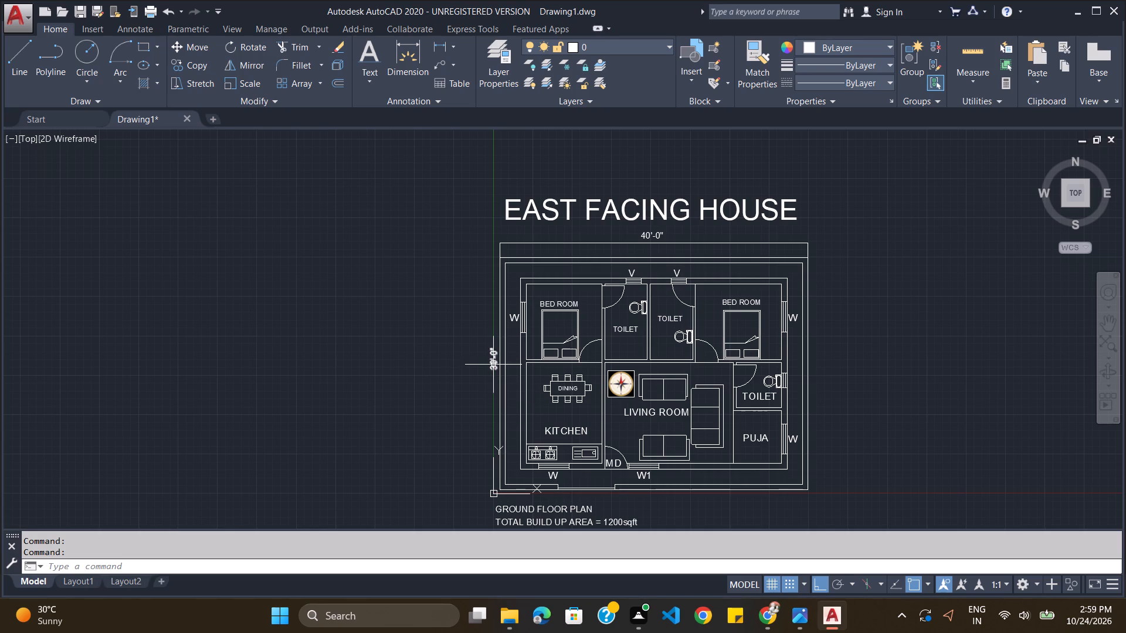
Scale up the vertical 30'-0" text and shift it down to about the middle of the left outer wall.
click(494, 366)
text(sc)
key(Return)
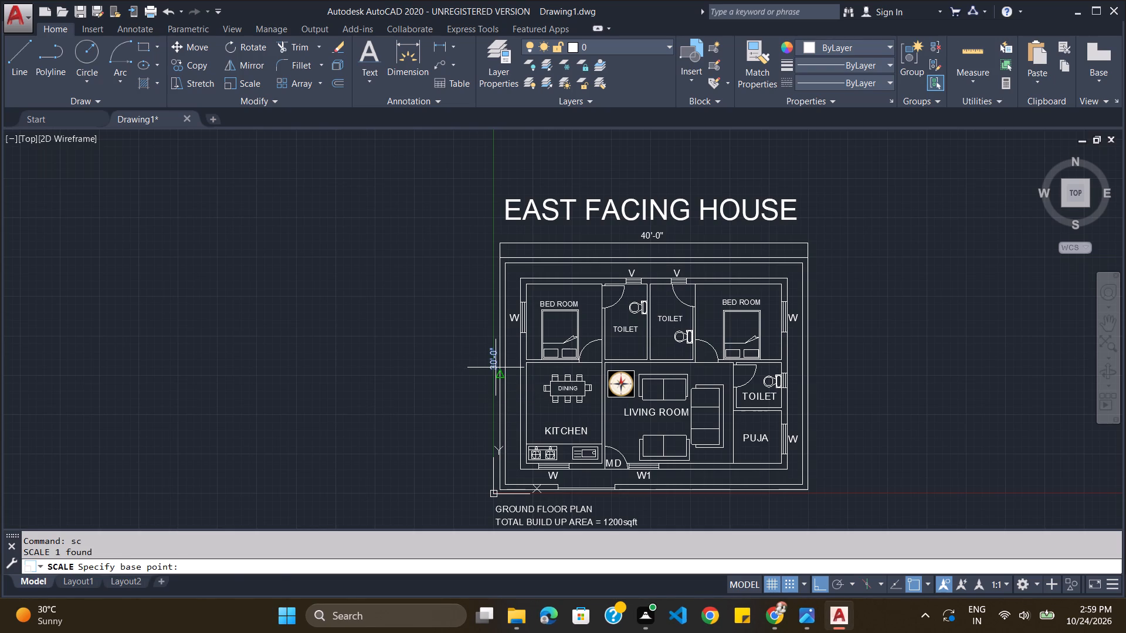
click(496, 367)
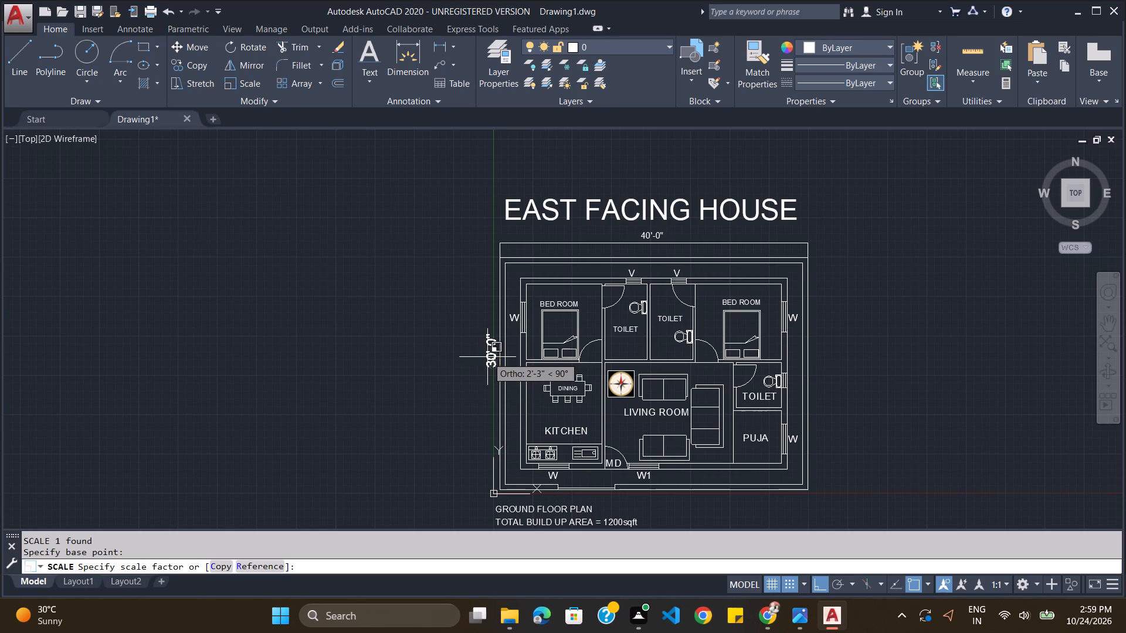
click(487, 357)
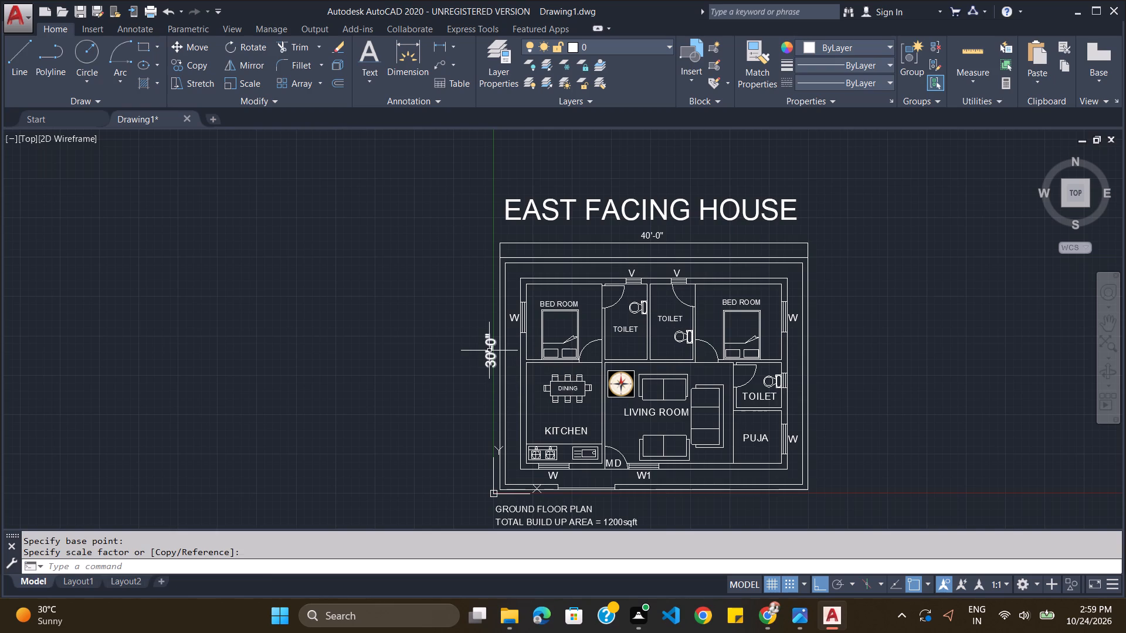
click(489, 350)
drag(489, 351, 489, 359)
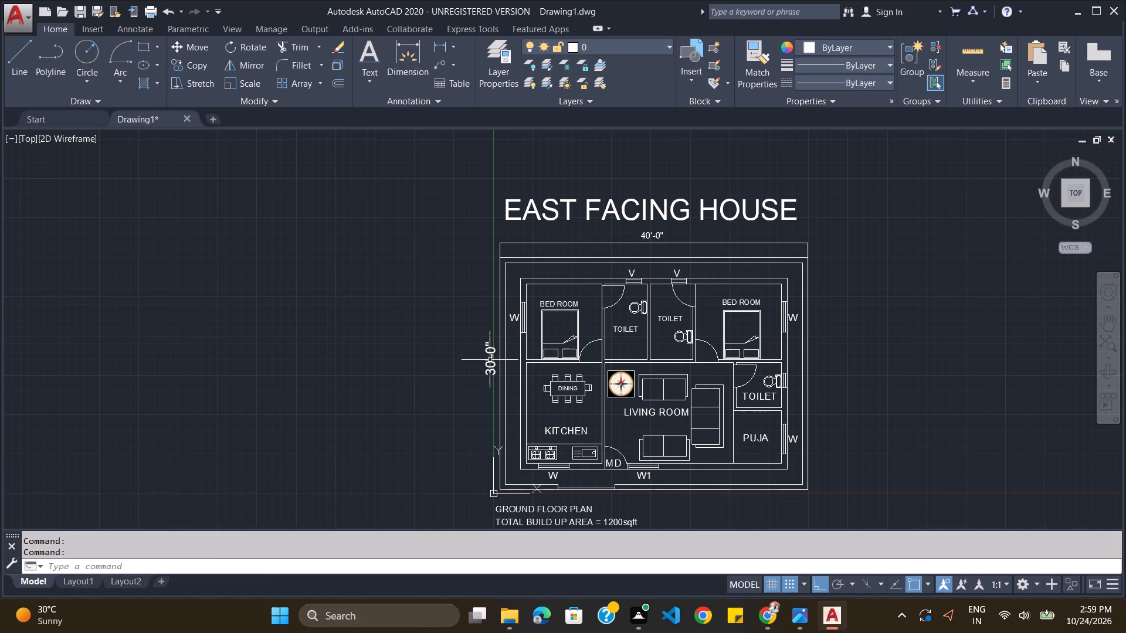
Scale up the 40'-0" text to about the 30'-0" text's size and keep it centred above the overall width dimension line.
click(653, 236)
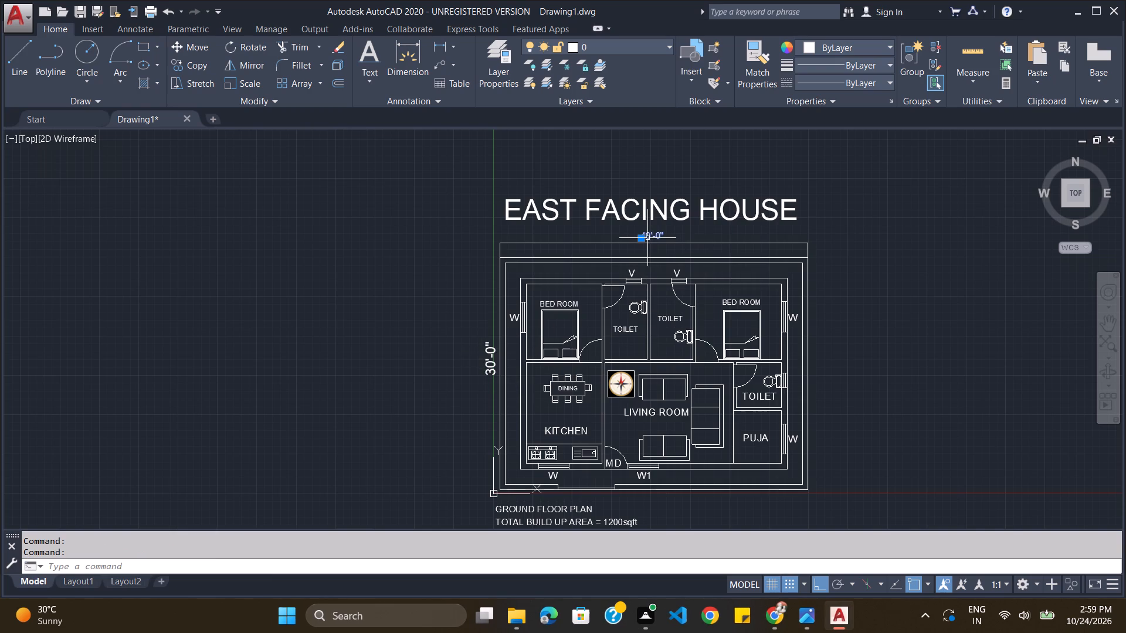
text(sc)
key(Return)
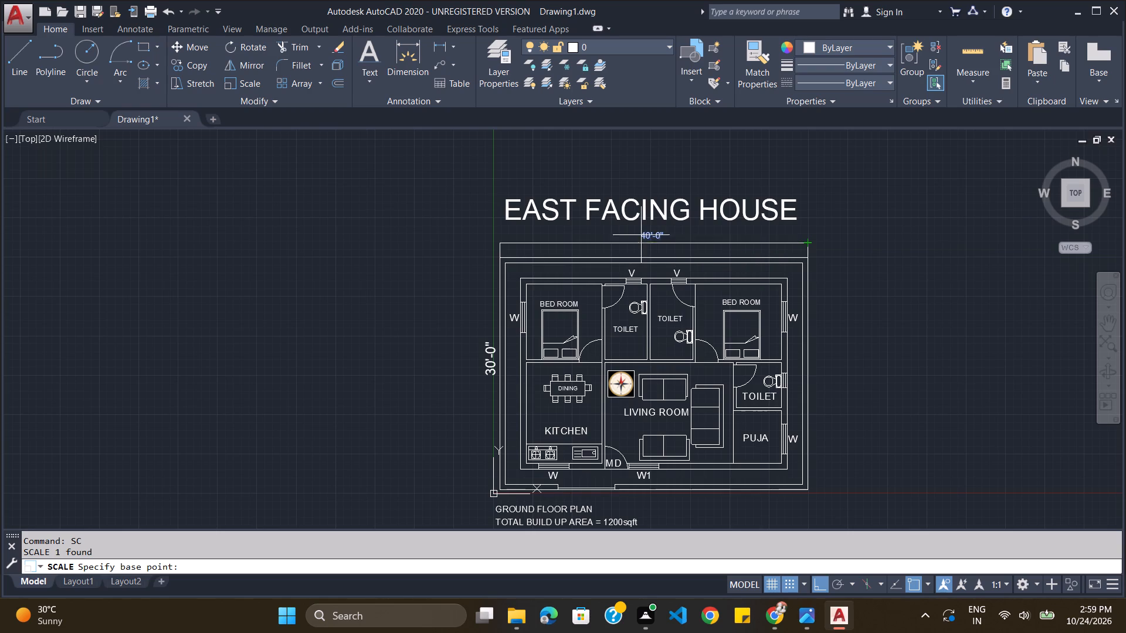
click(642, 236)
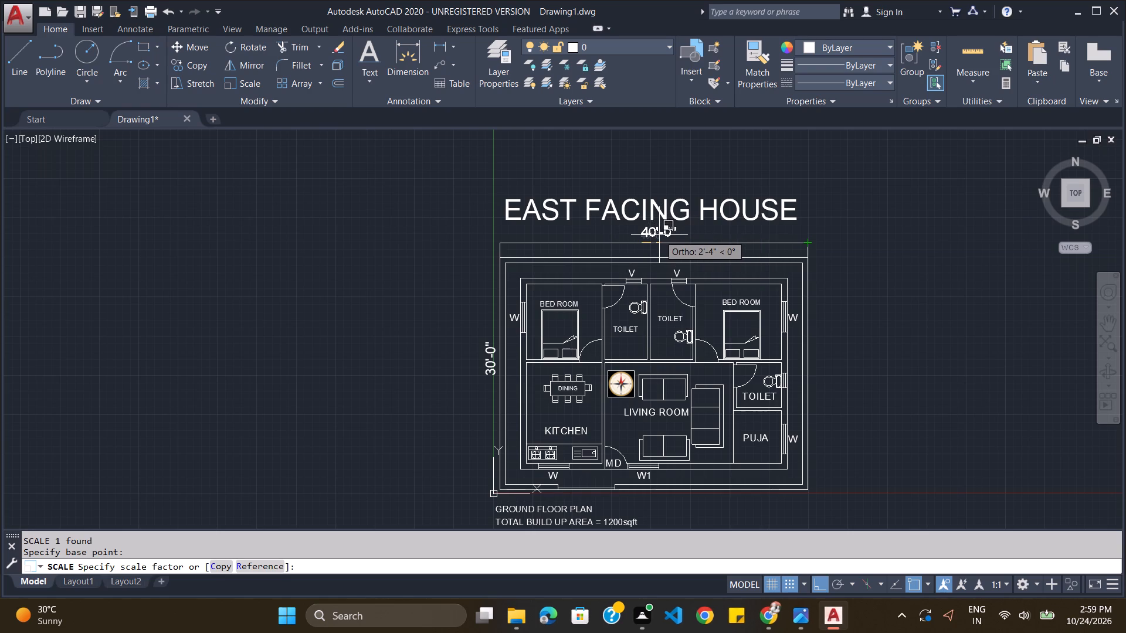
click(659, 235)
click(654, 233)
click(661, 232)
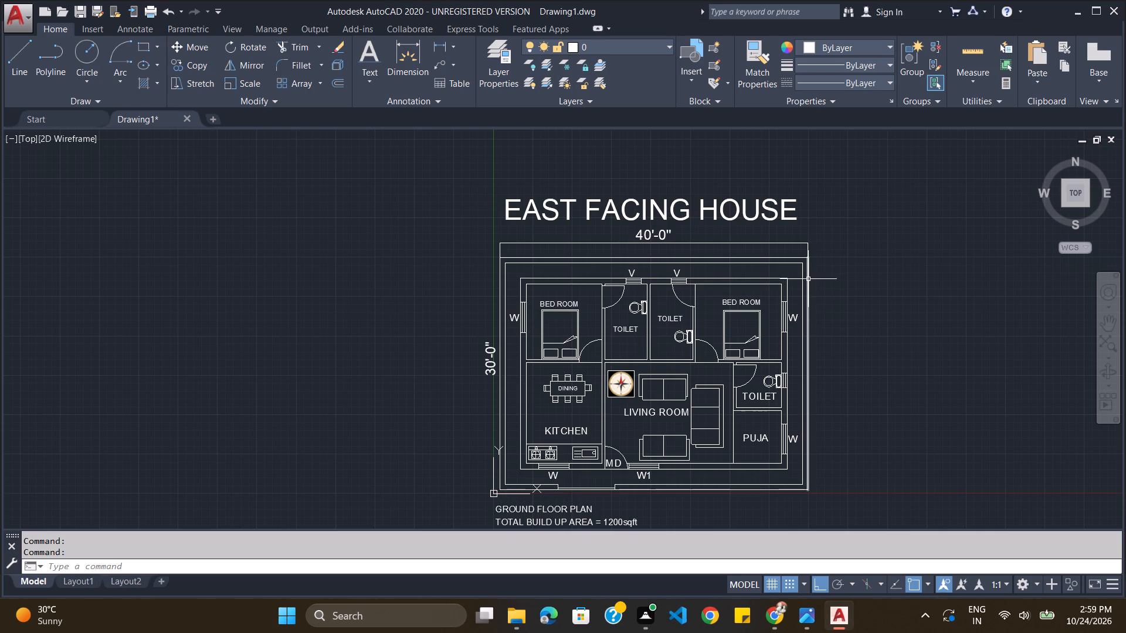
Move the vertical 30'-0" text outward from the left outer wall, leaving room for a dimension line between them.
scroll(808, 279, down, 1)
scroll(724, 390, up, 1)
scroll(721, 380, down, 1)
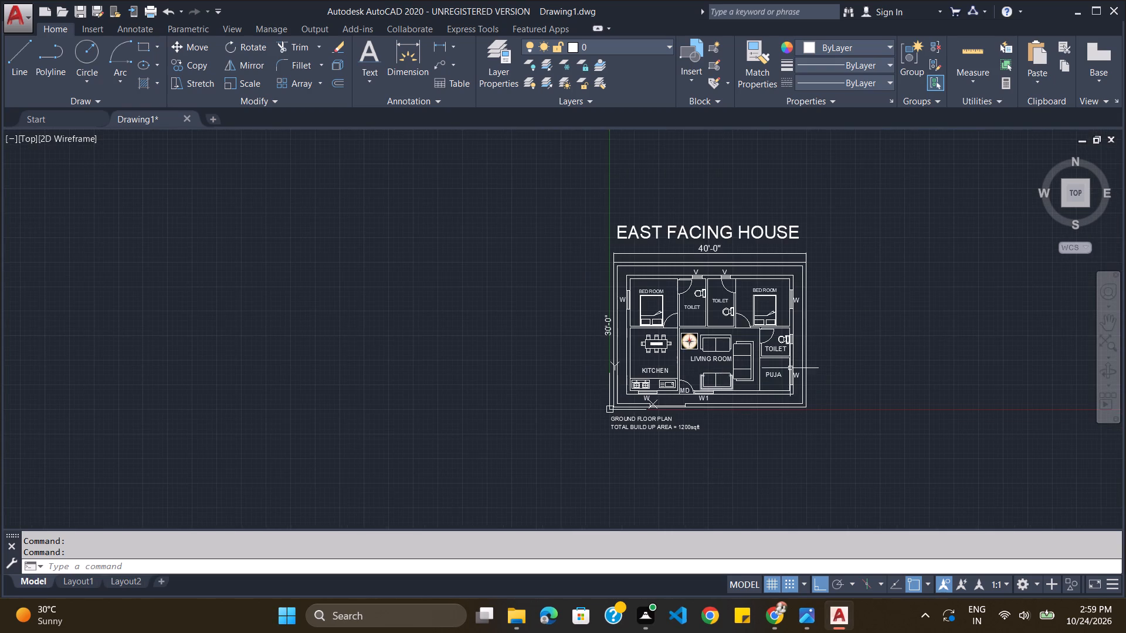
scroll(827, 347, up, 1)
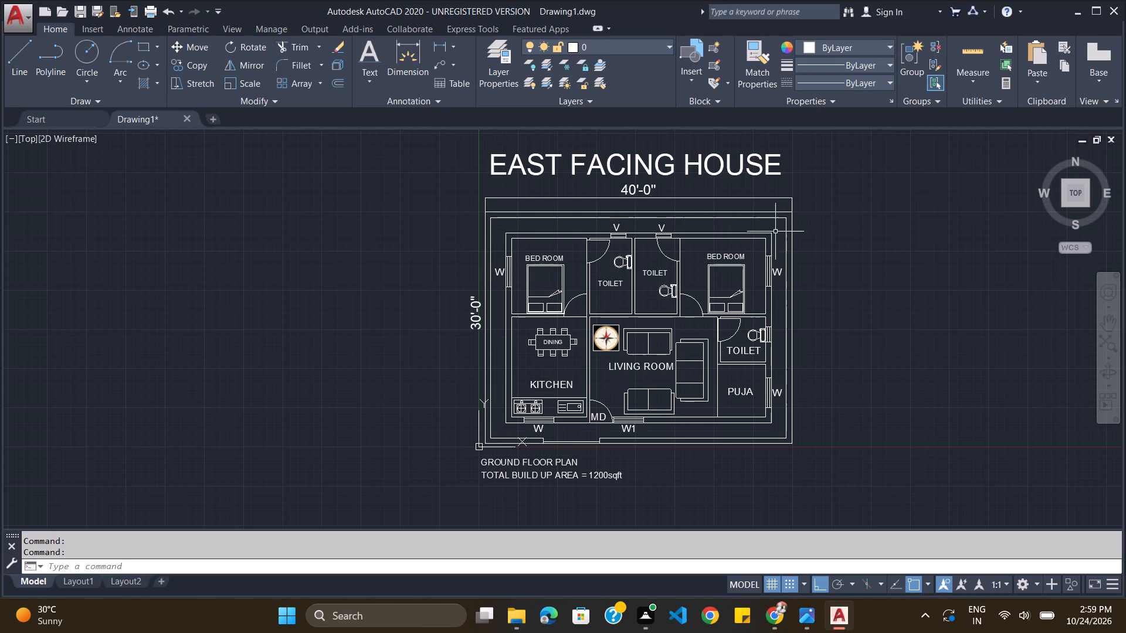
click(471, 317)
drag(475, 316, 448, 312)
drag(448, 312, 453, 314)
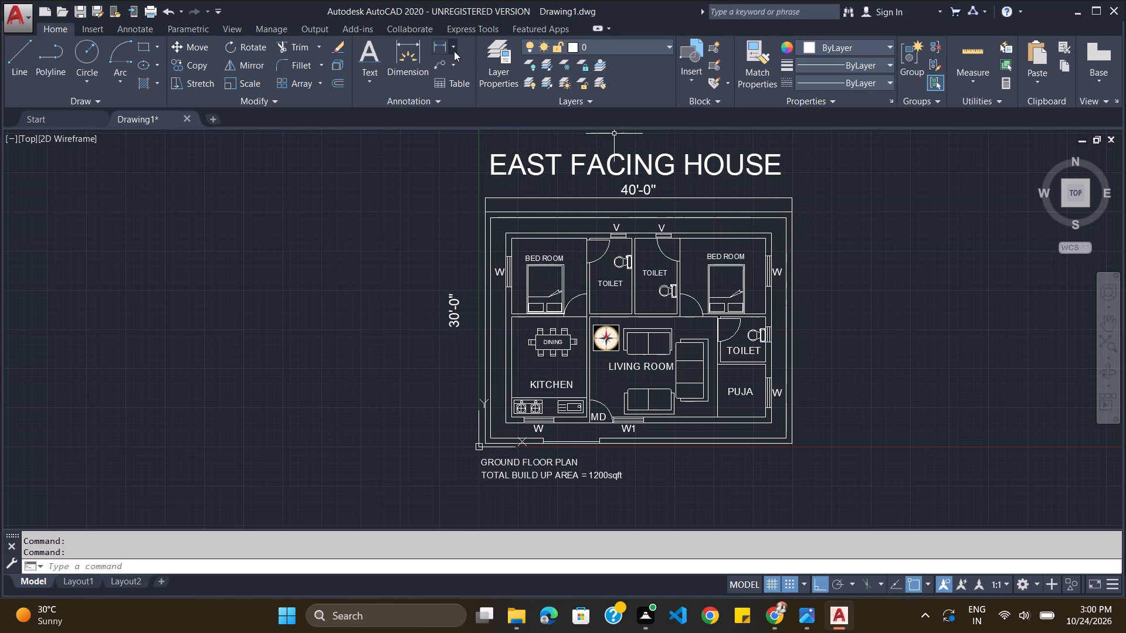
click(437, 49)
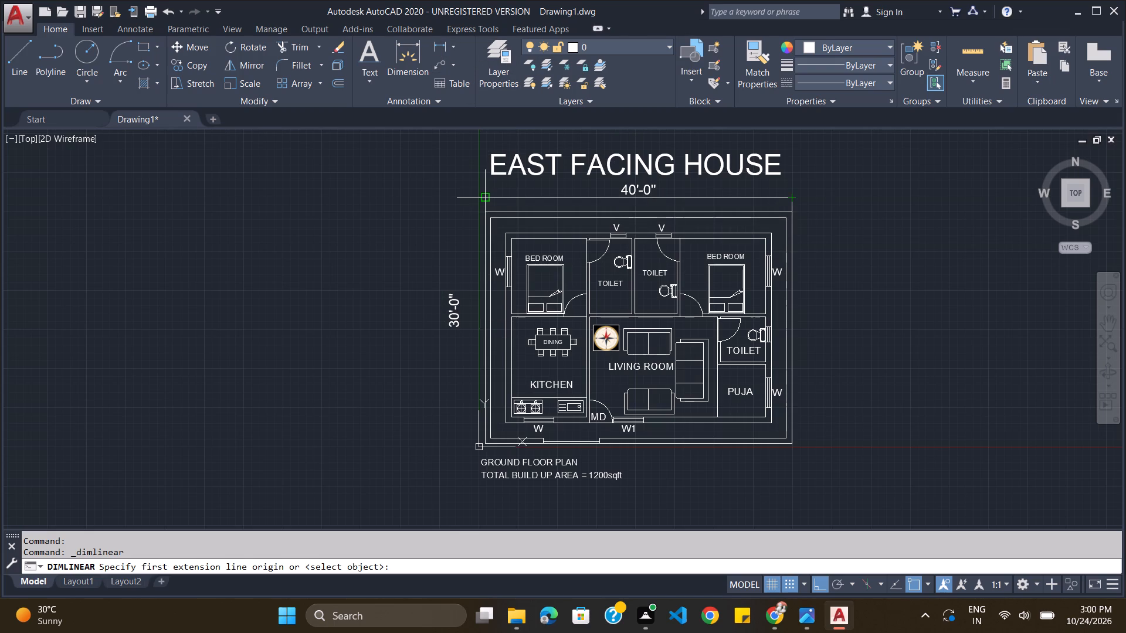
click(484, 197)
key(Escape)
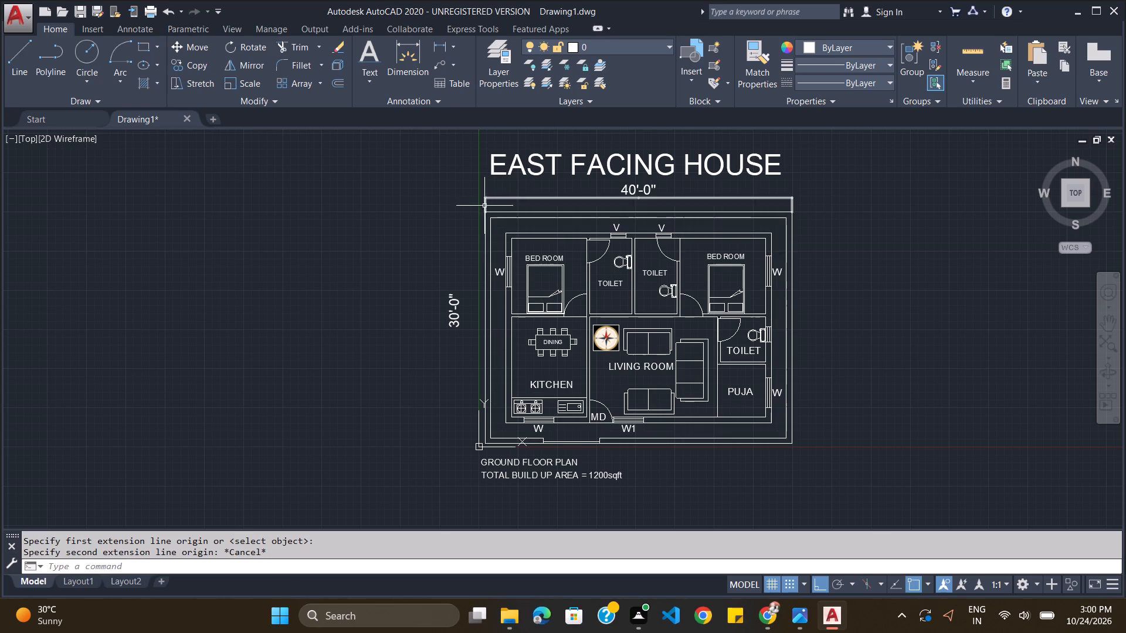
Dimension the plan's overall depth between the left outer wall's upper and lower corners, placing the dimension line just outside the wall.
click(408, 50)
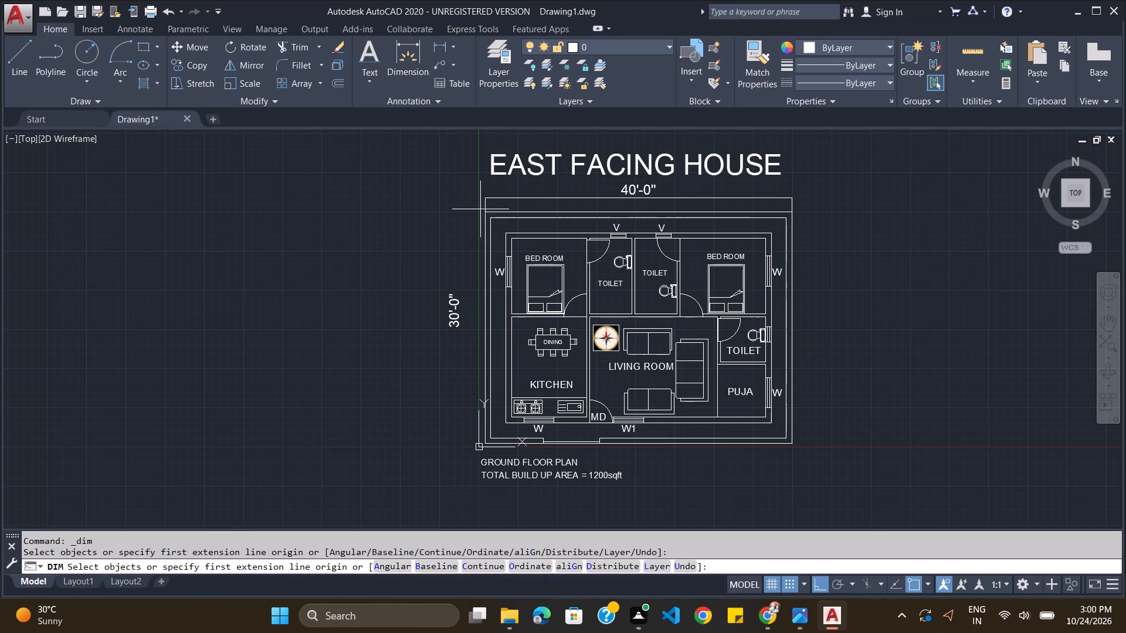
click(483, 210)
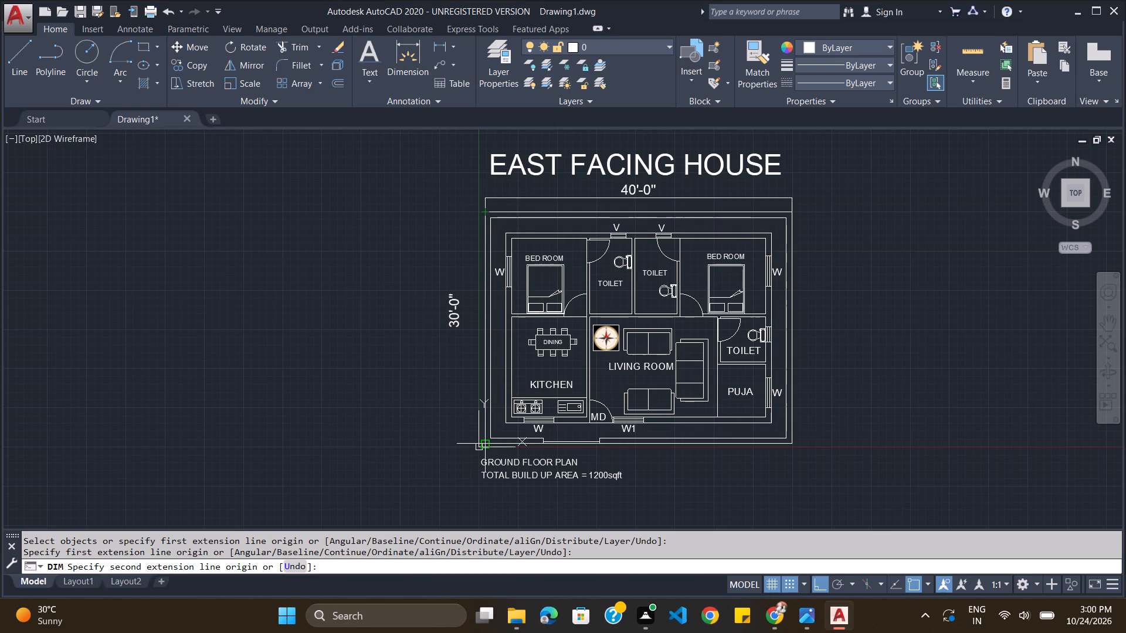
click(481, 444)
click(462, 445)
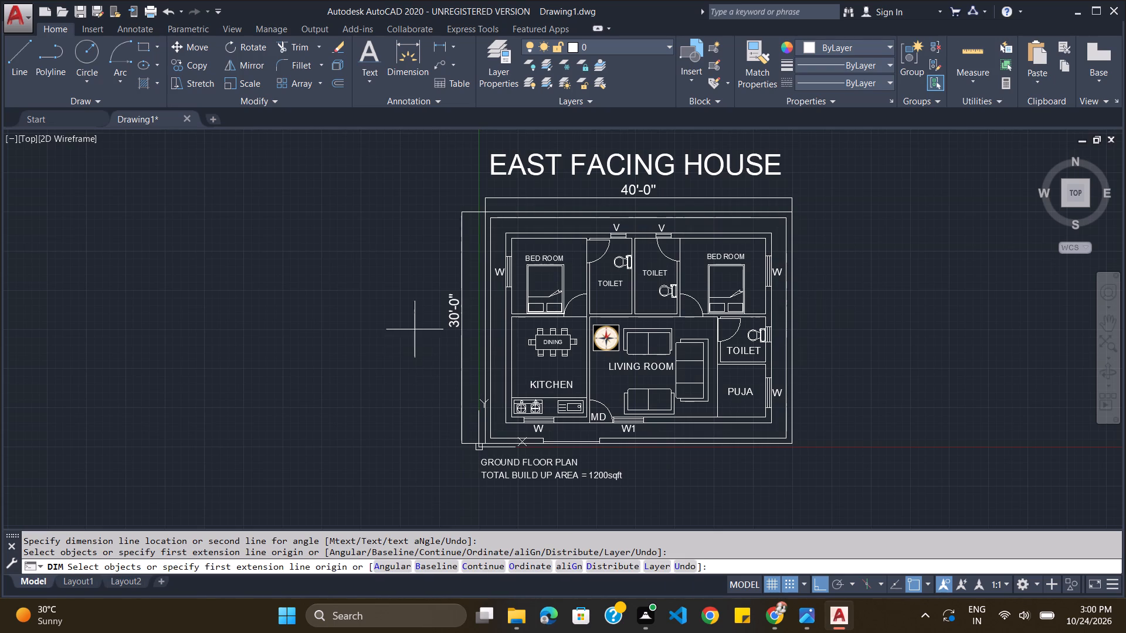
key(Escape)
Reposition the vertical 30'-0" text at the middle of the new depth dimension line, just outside it.
click(452, 311)
drag(453, 312, 453, 322)
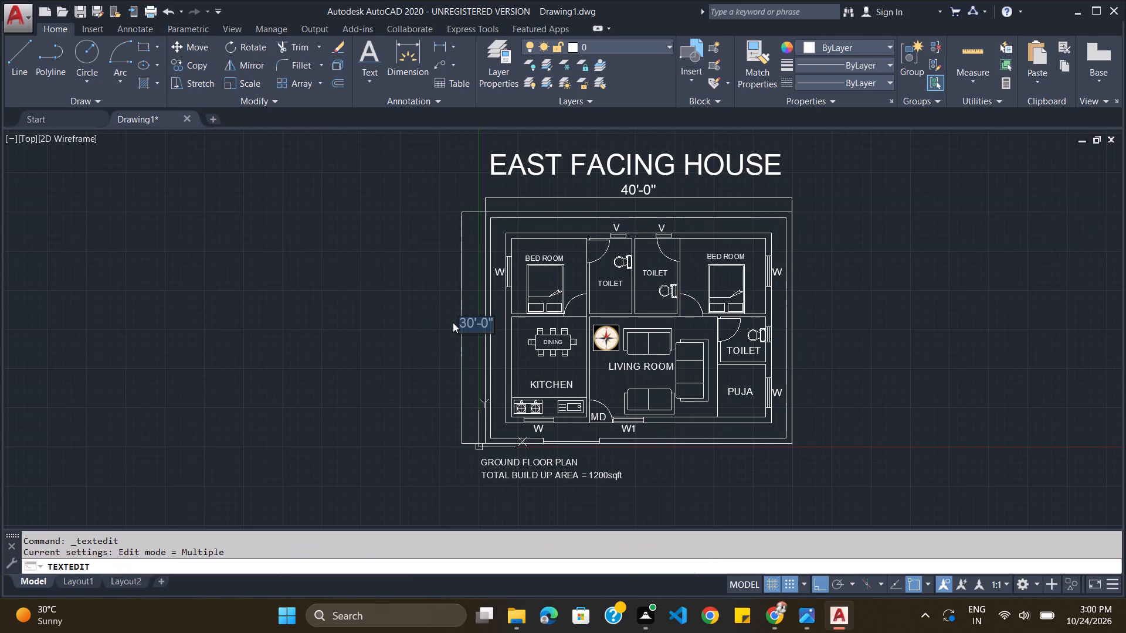
drag(453, 322, 440, 300)
key(Escape)
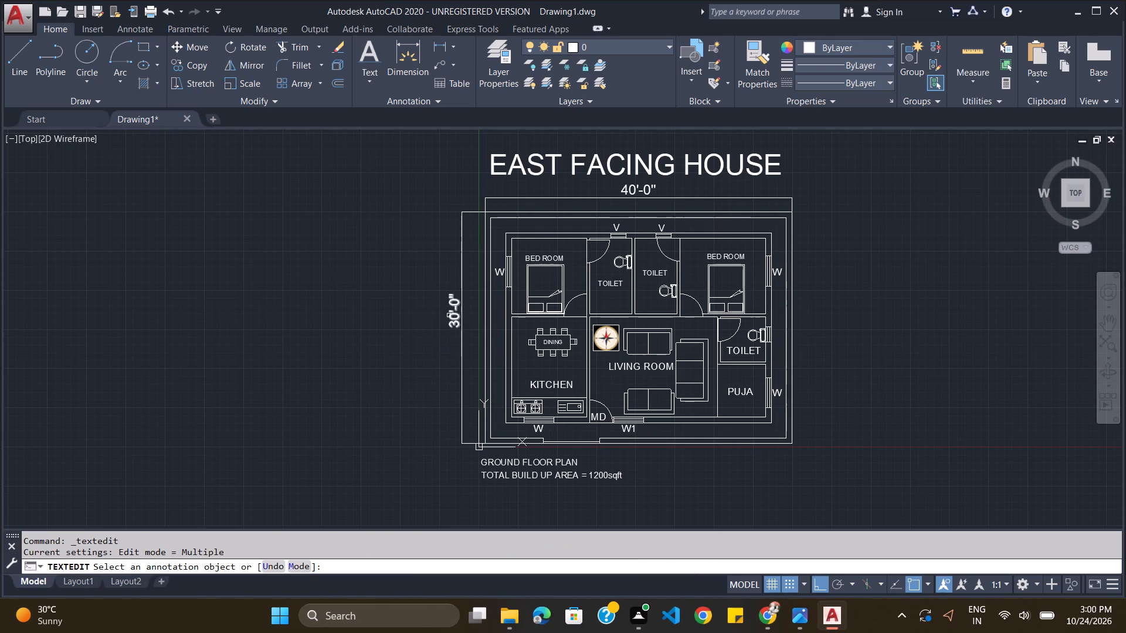
key(Escape)
click(453, 315)
drag(453, 312, 451, 323)
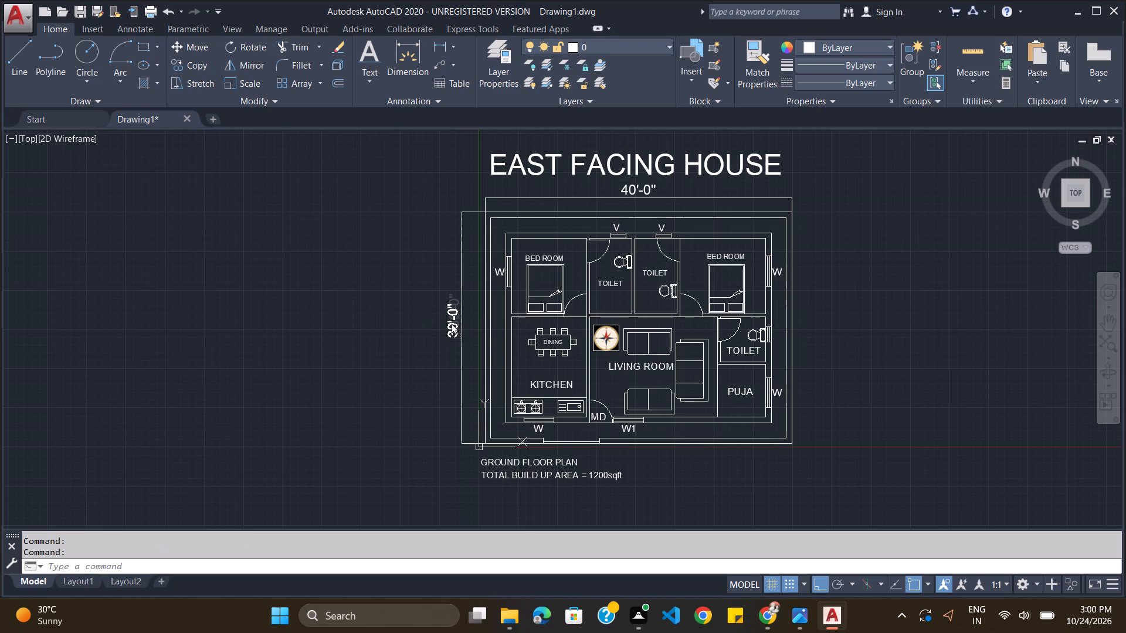
drag(451, 323, 451, 328)
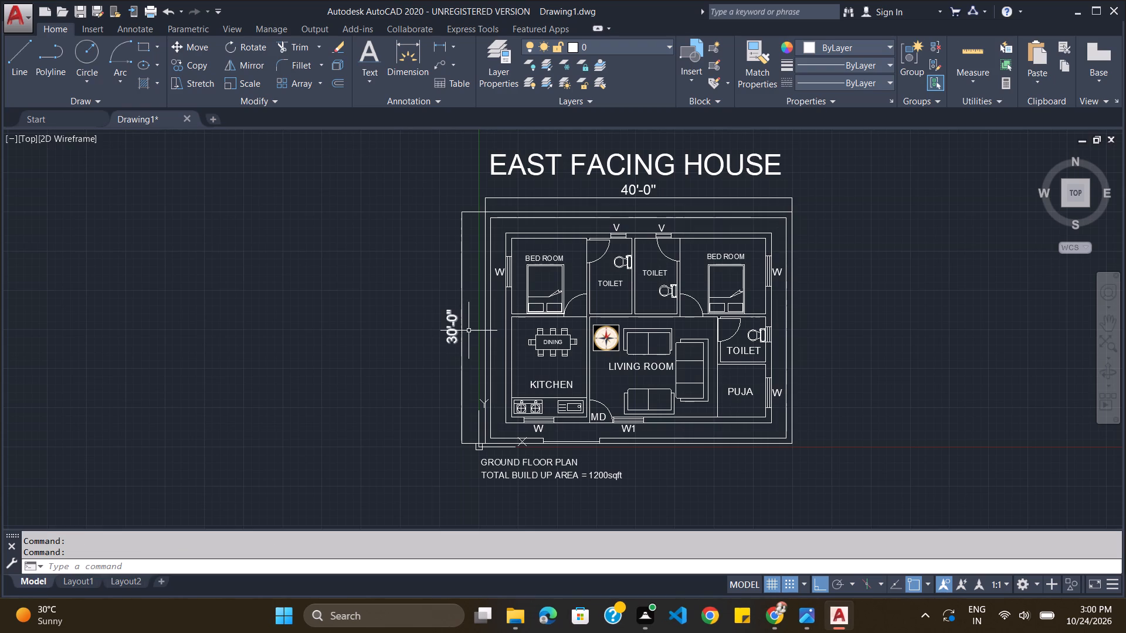
click(450, 324)
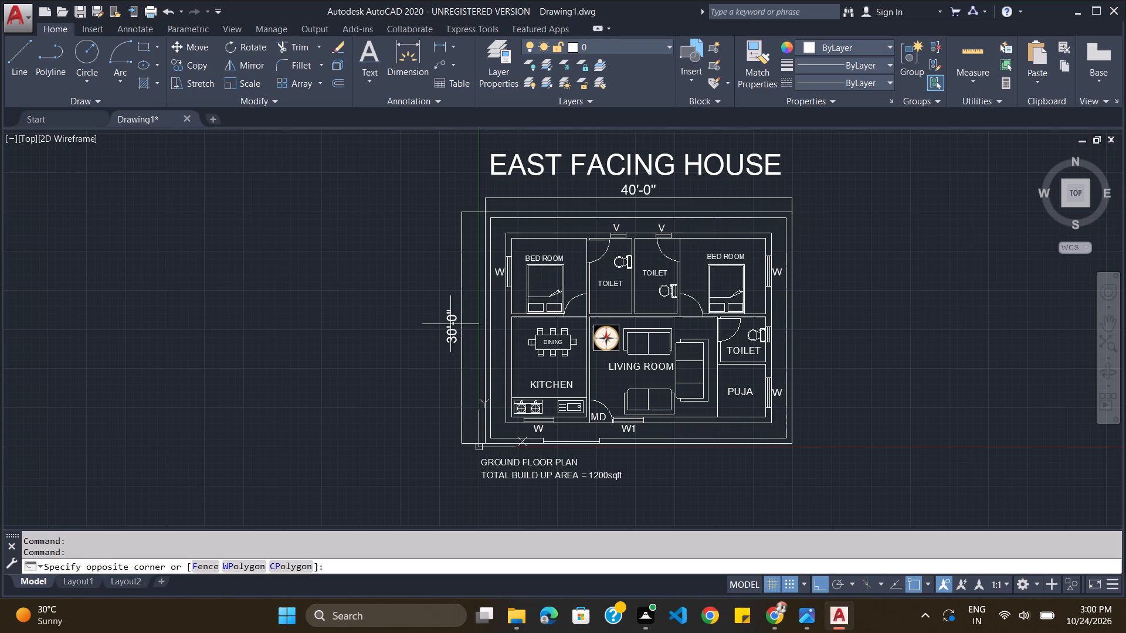
drag(450, 324, 453, 318)
key(Escape)
click(450, 331)
drag(450, 331, 452, 324)
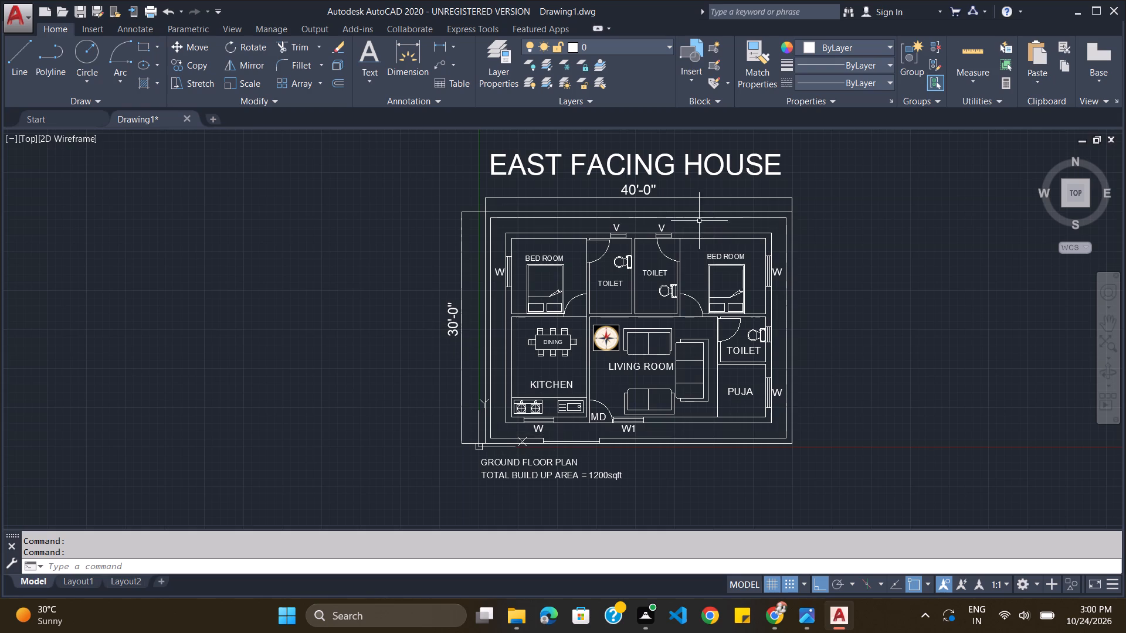
Switch to the east facing house reference image to compare it with the drawn plan.
scroll(715, 244, down, 1)
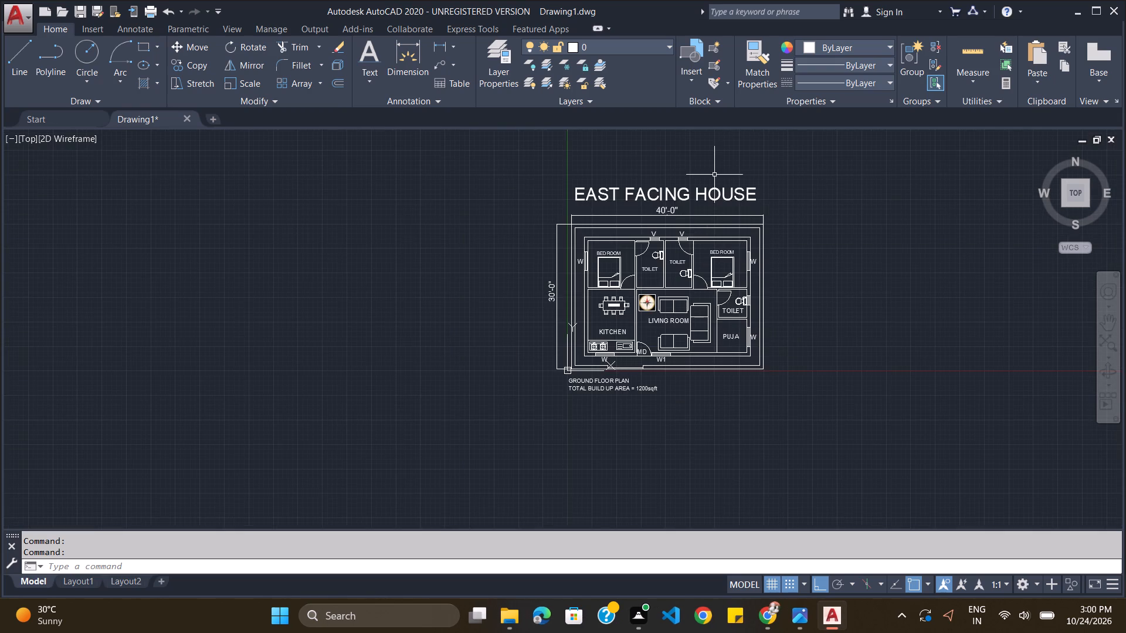
scroll(709, 192, up, 1)
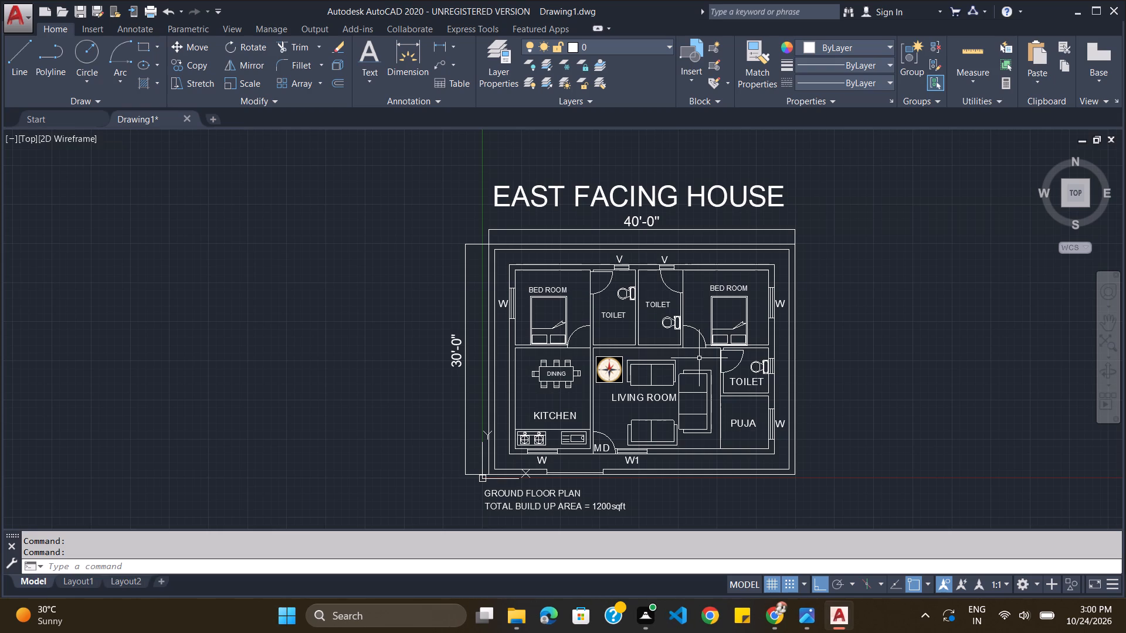
key(alt+Tab)
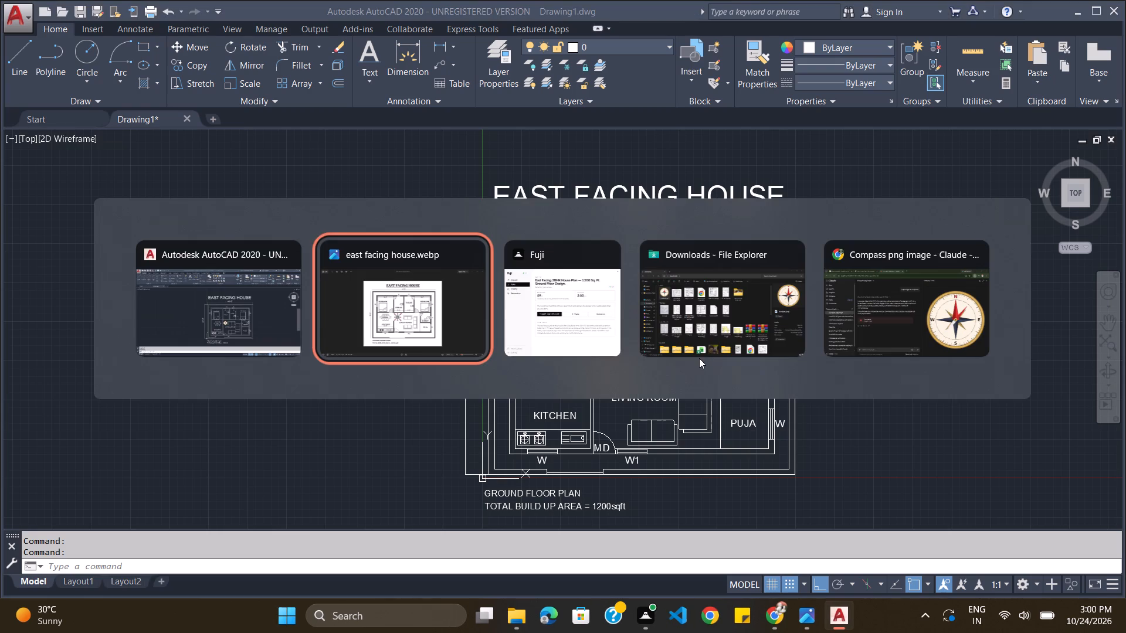
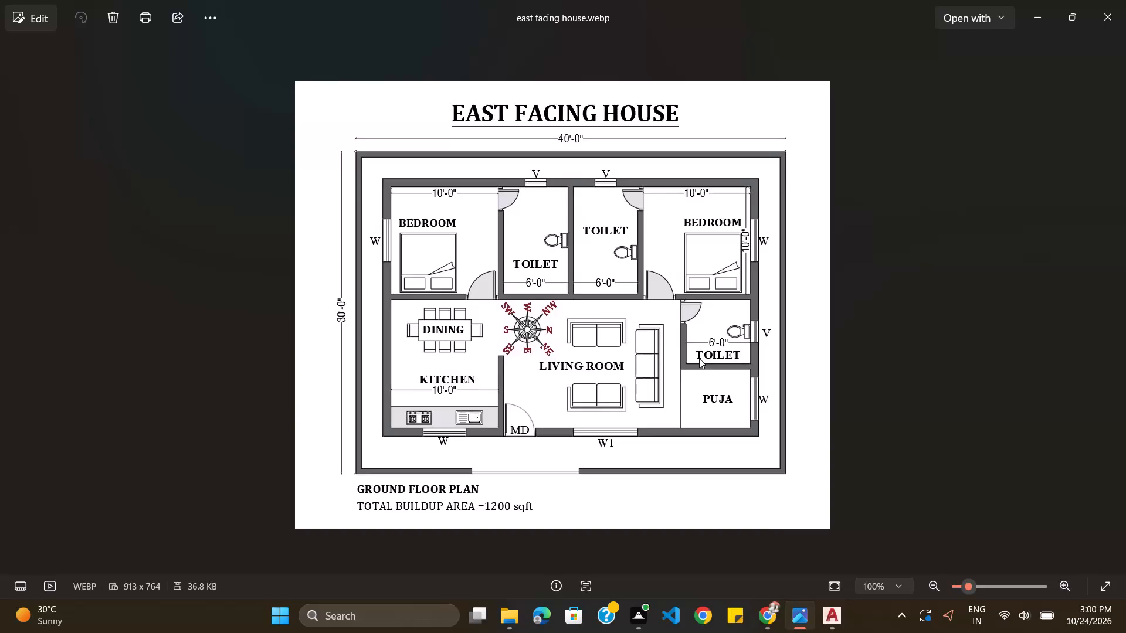
Switch from the east facing house reference image back to the ground floor plan drawing in AutoCAD.
key(alt+Tab)
key(alt+Tab)
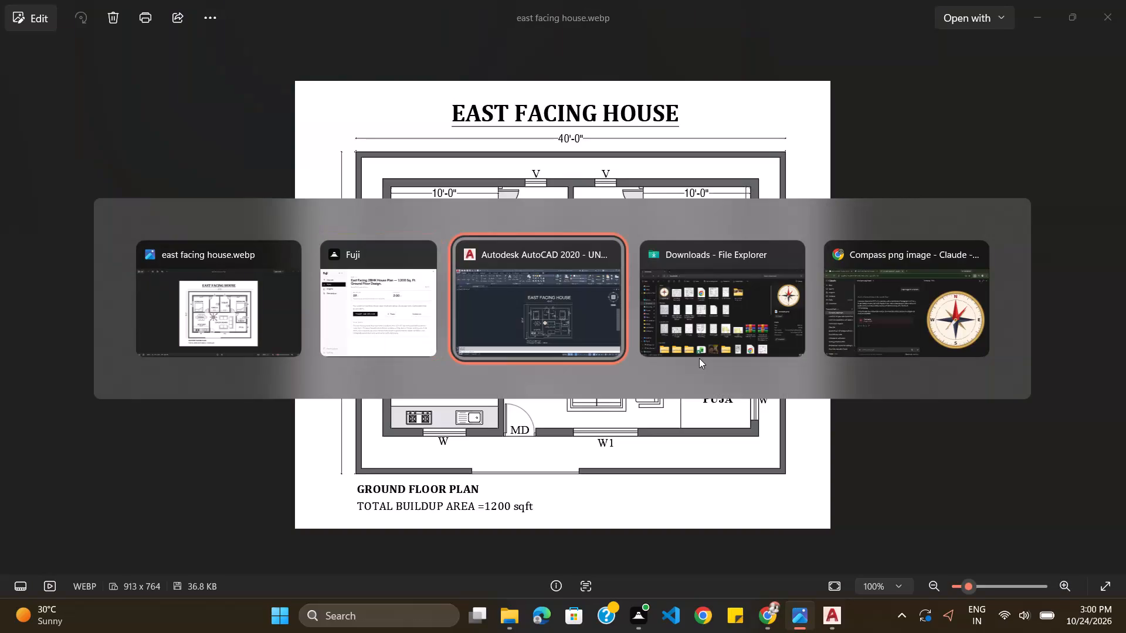
key(alt+Tab)
key(alt+Tab)
key(alt+Tab)
key(alt+Tab)
key(alt+Tab)
key(alt+Tab)
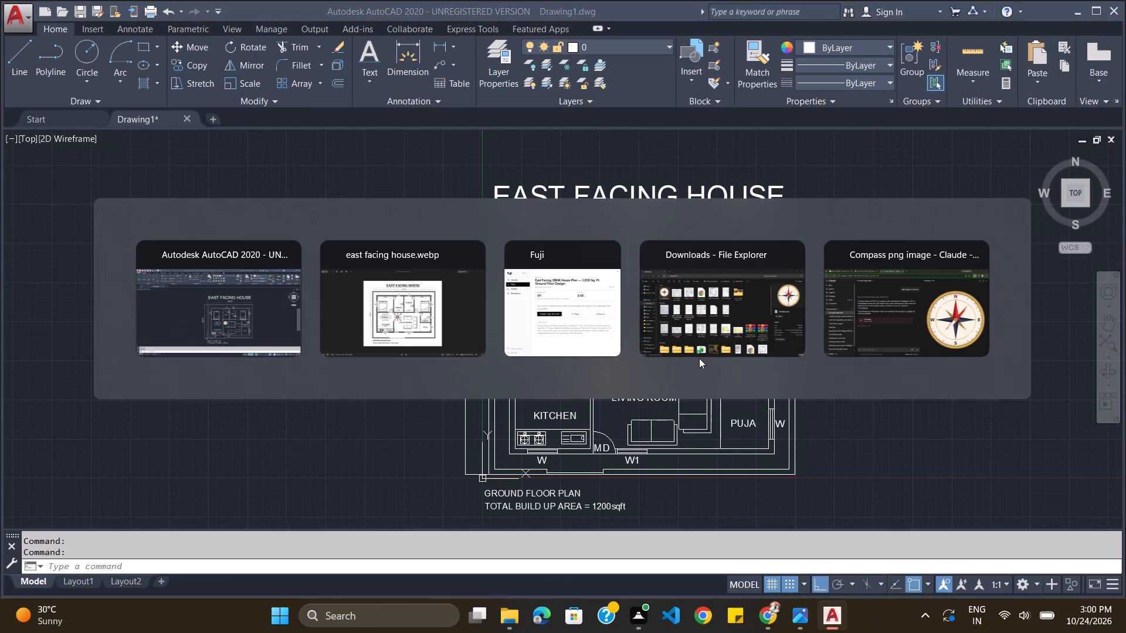
key(alt+Tab)
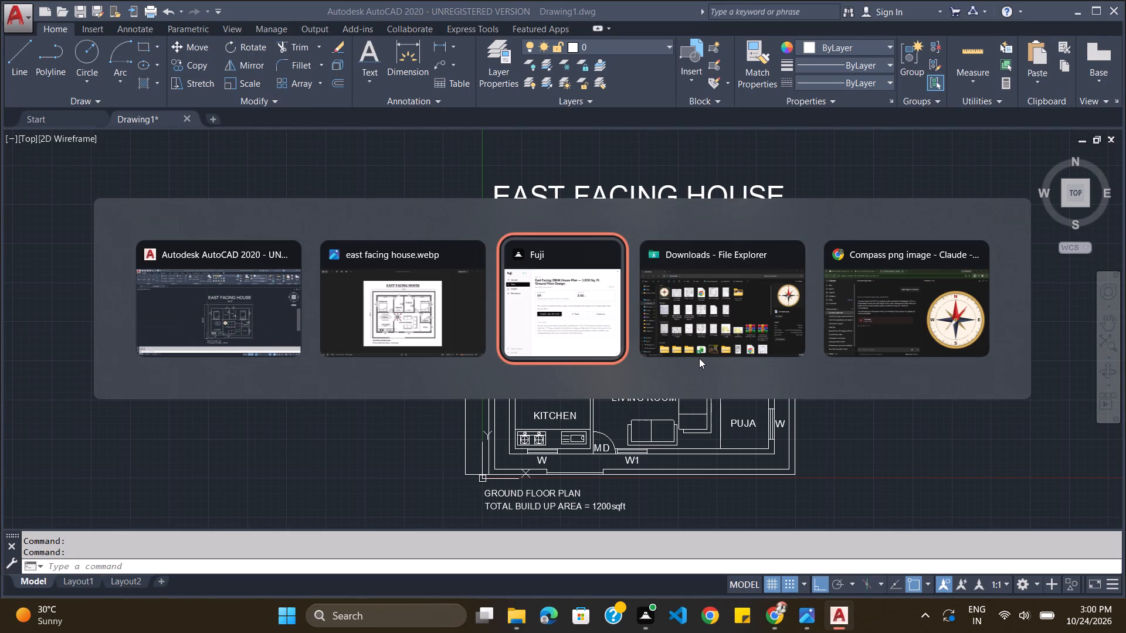
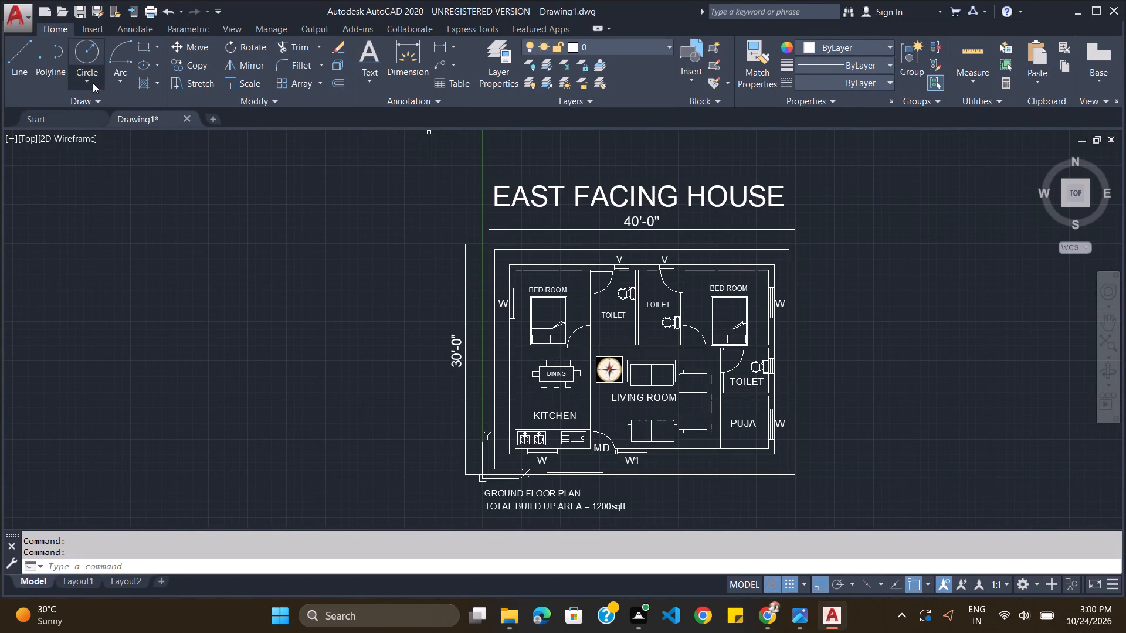
Fill the outer compound wall with a solid hatch in dark grey 99,100,102, checking the shading against the east facing house reference image.
click(149, 84)
click(161, 81)
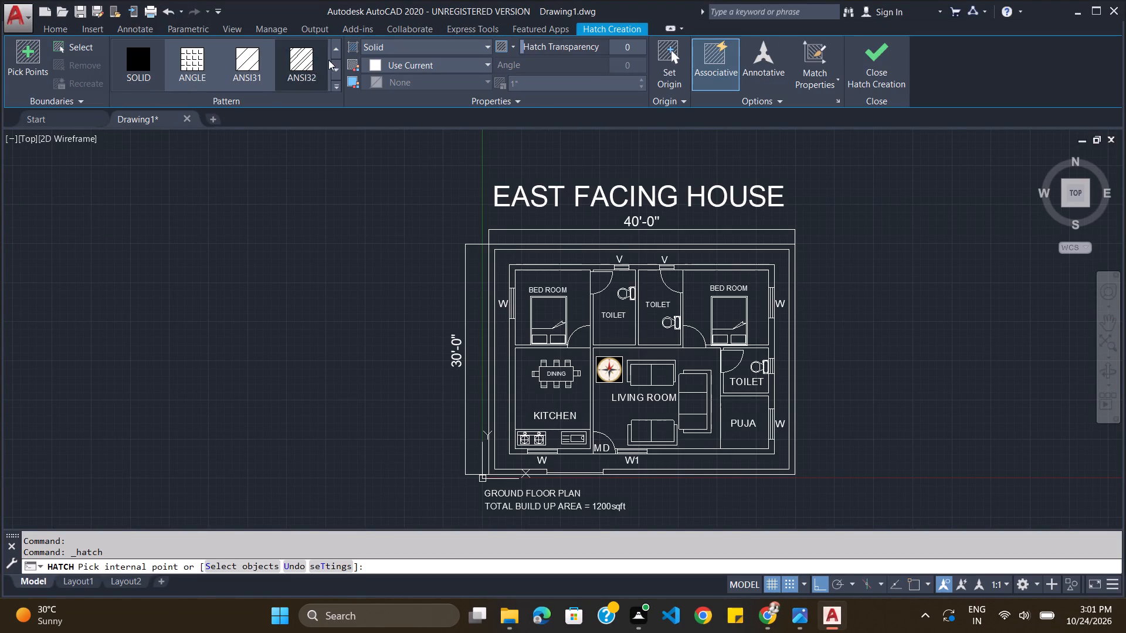
click(467, 65)
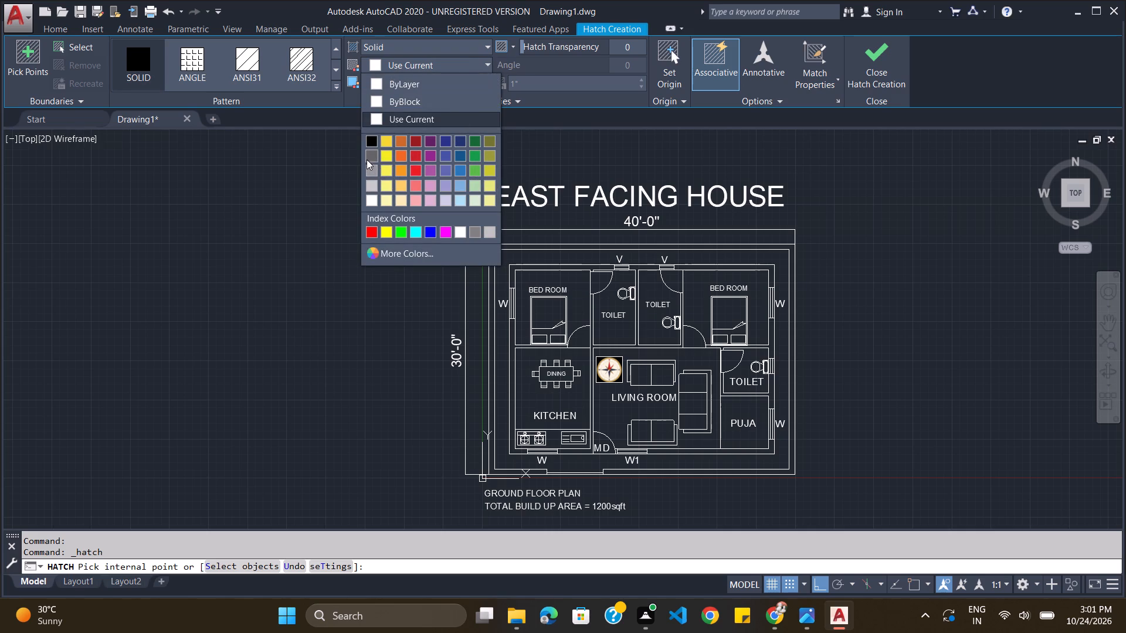
click(371, 156)
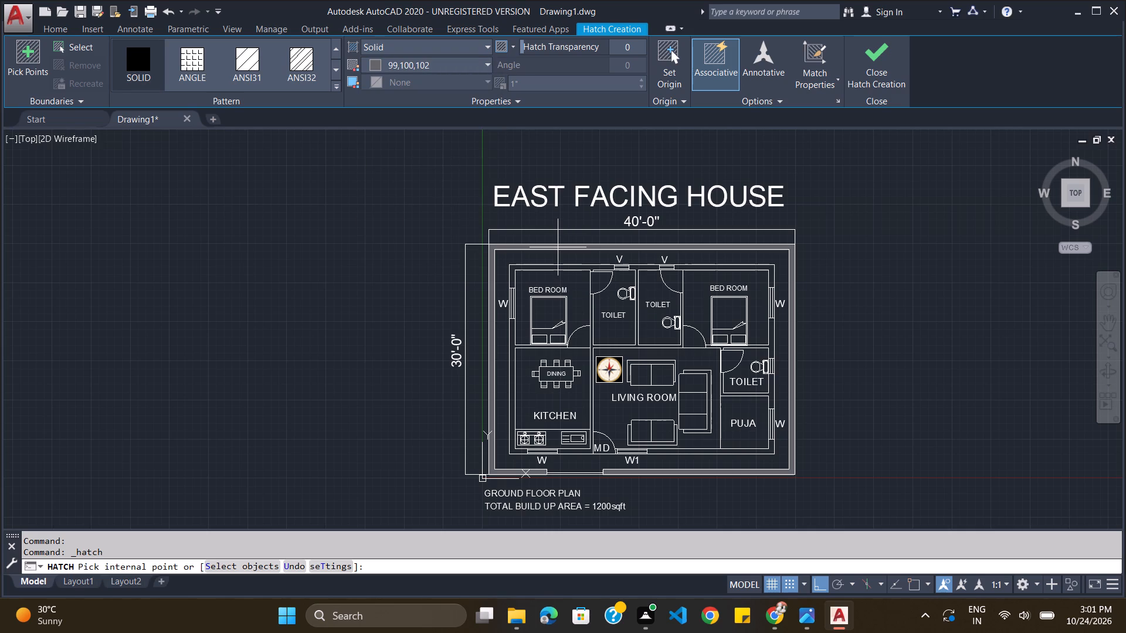
key(alt+Tab)
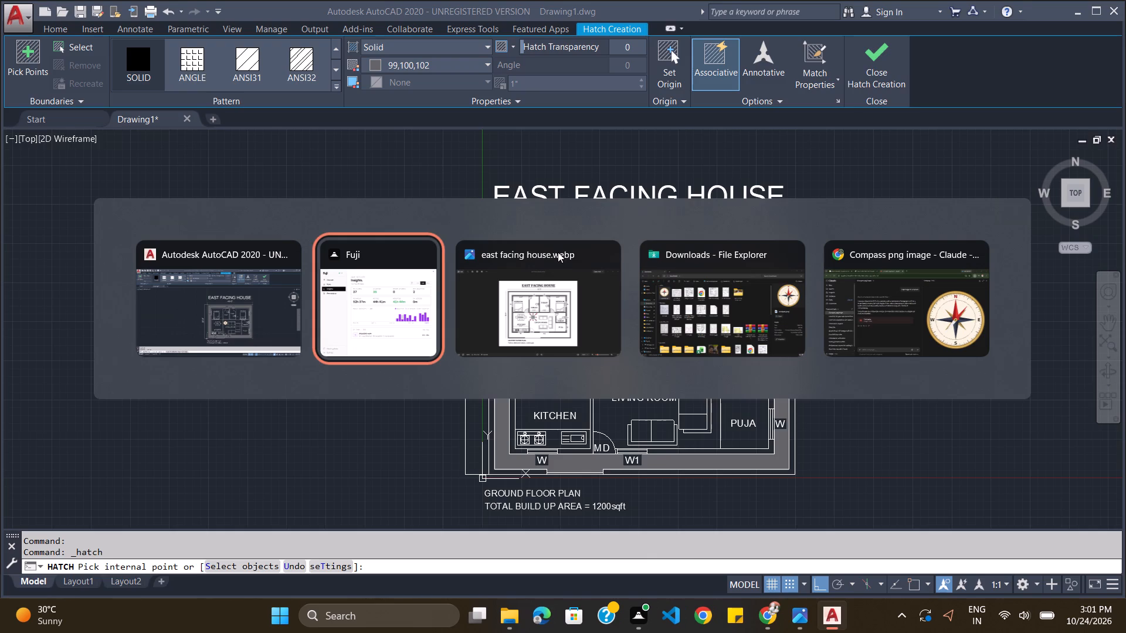
key(alt+Tab)
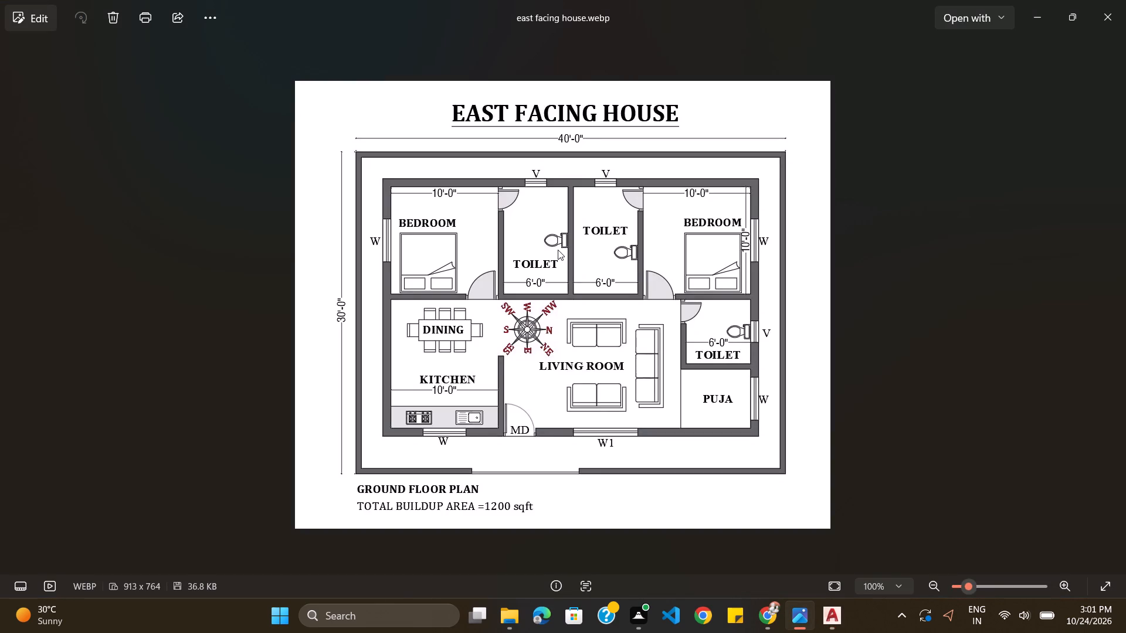
key(alt+Tab)
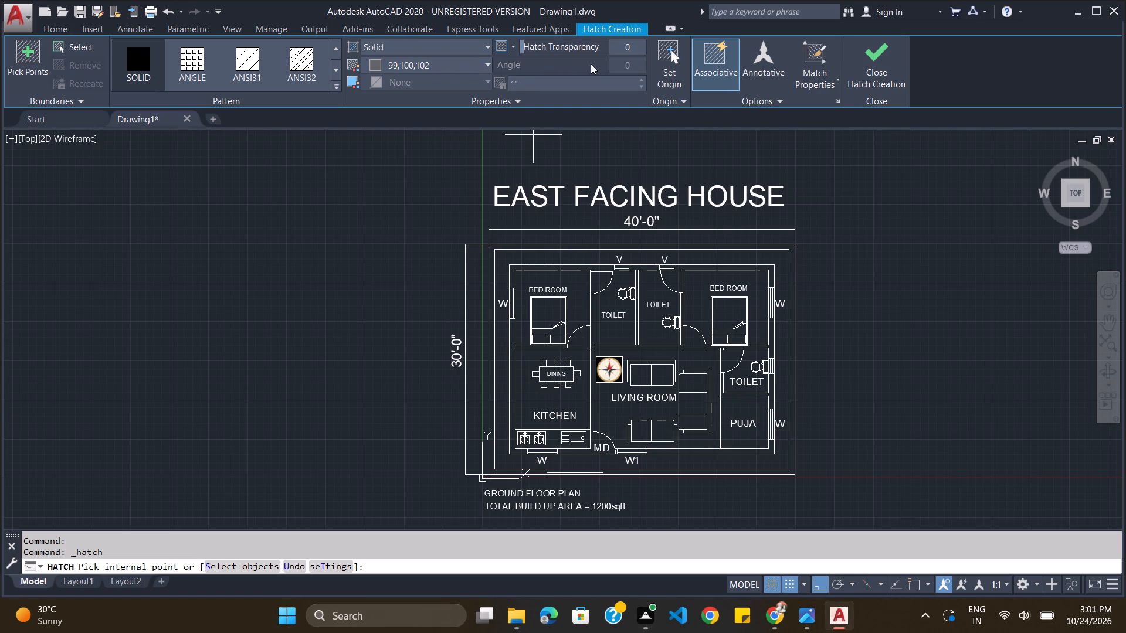
click(476, 67)
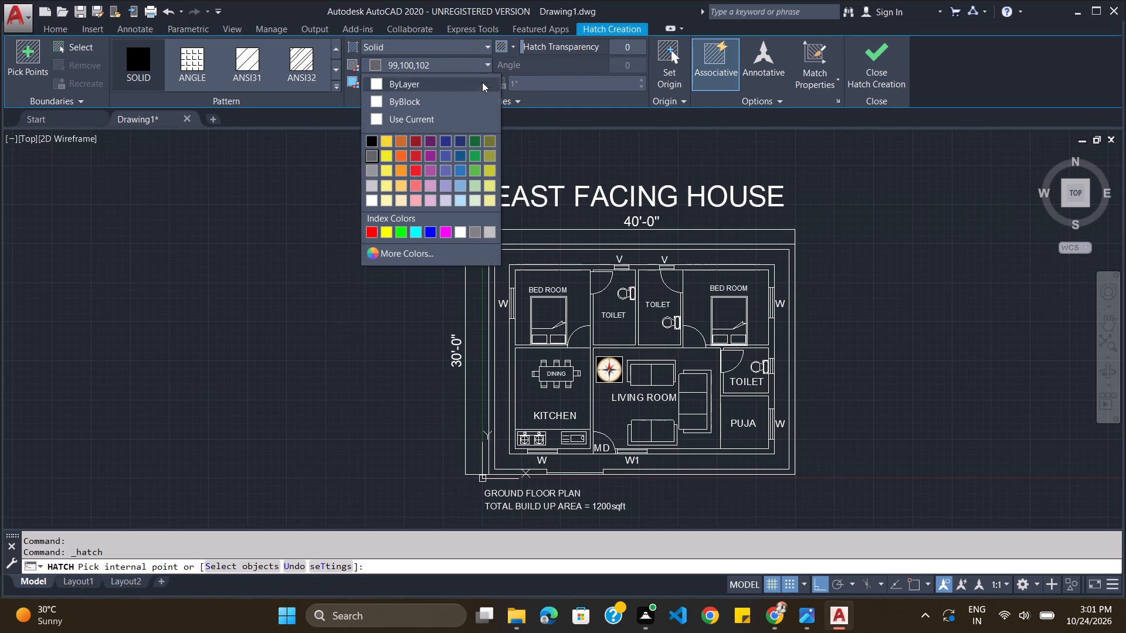
click(370, 155)
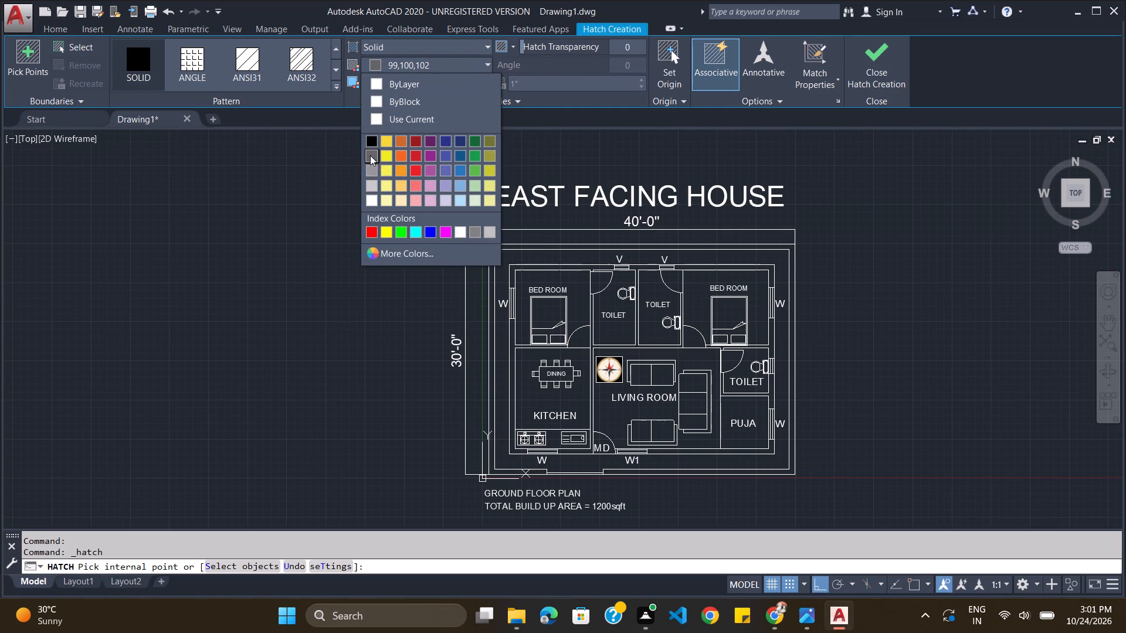
click(545, 247)
click(545, 247)
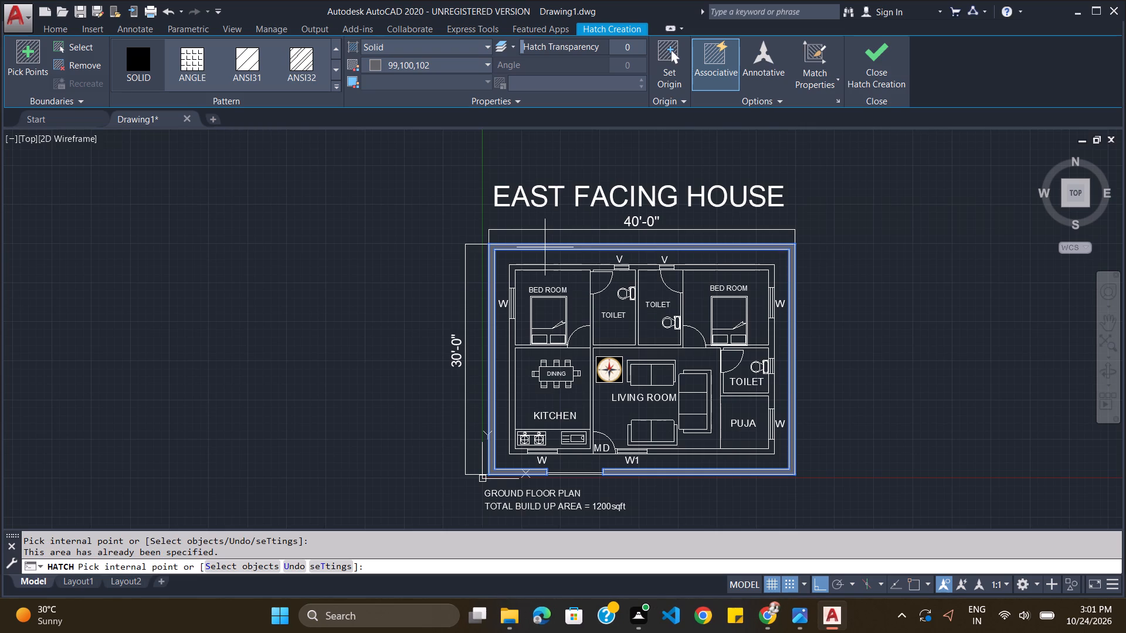
key(Escape)
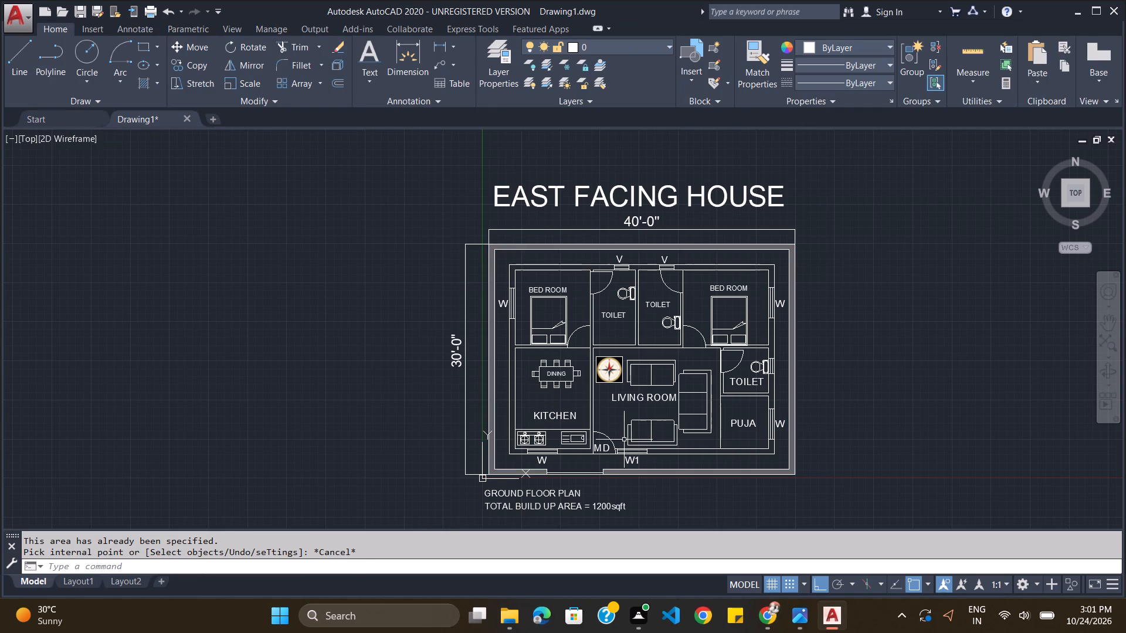
Fill the thin gate strip in the lower compound wall opening with the same solid grey 99,100,102 hatch.
scroll(626, 437, up, 2)
scroll(557, 543, down, 2)
scroll(533, 471, down, 2)
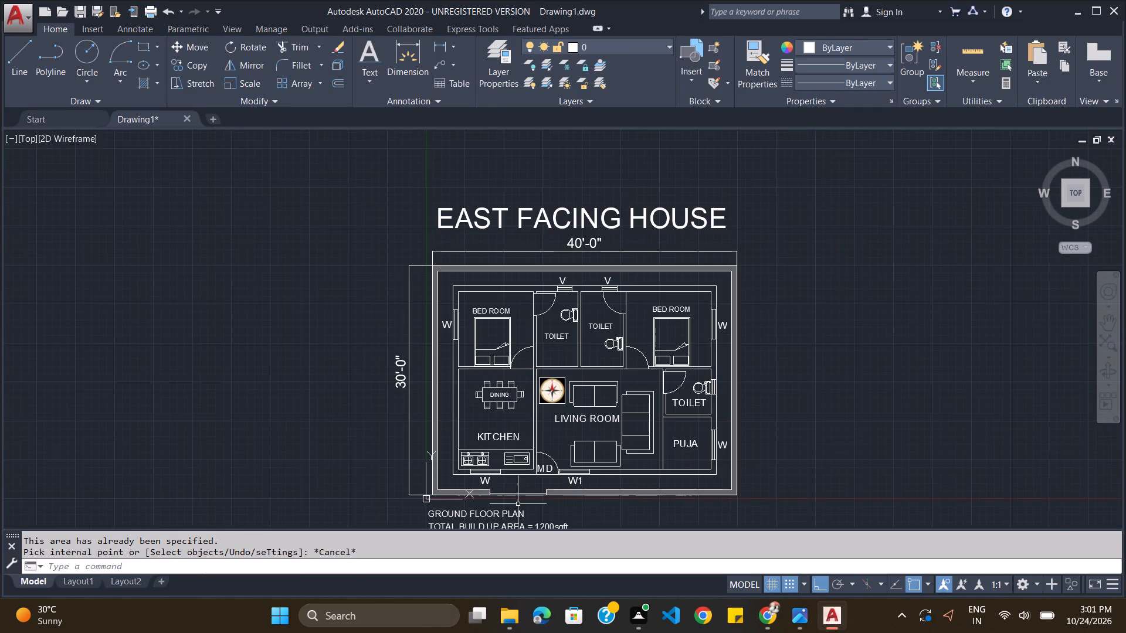
scroll(517, 506, up, 5)
click(497, 441)
click(497, 441)
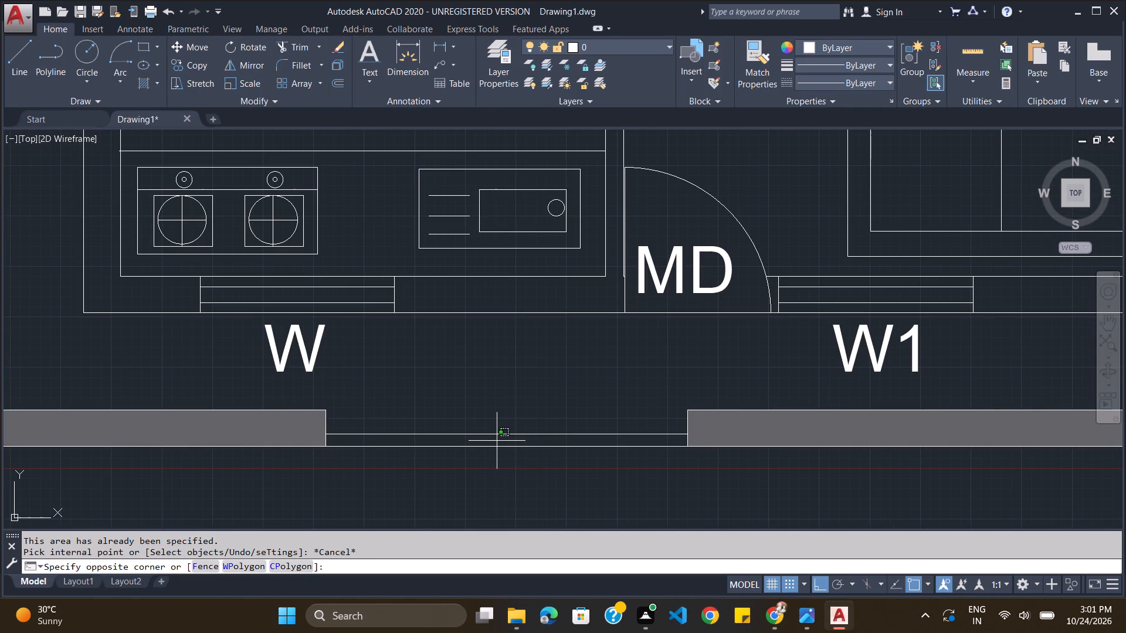
click(525, 441)
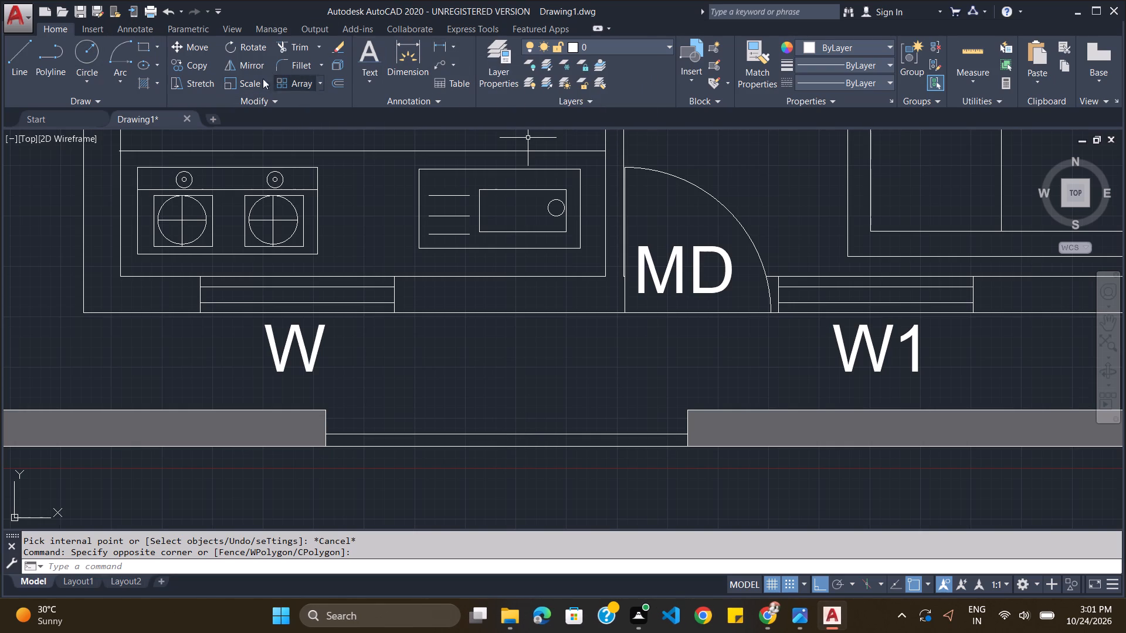
click(143, 77)
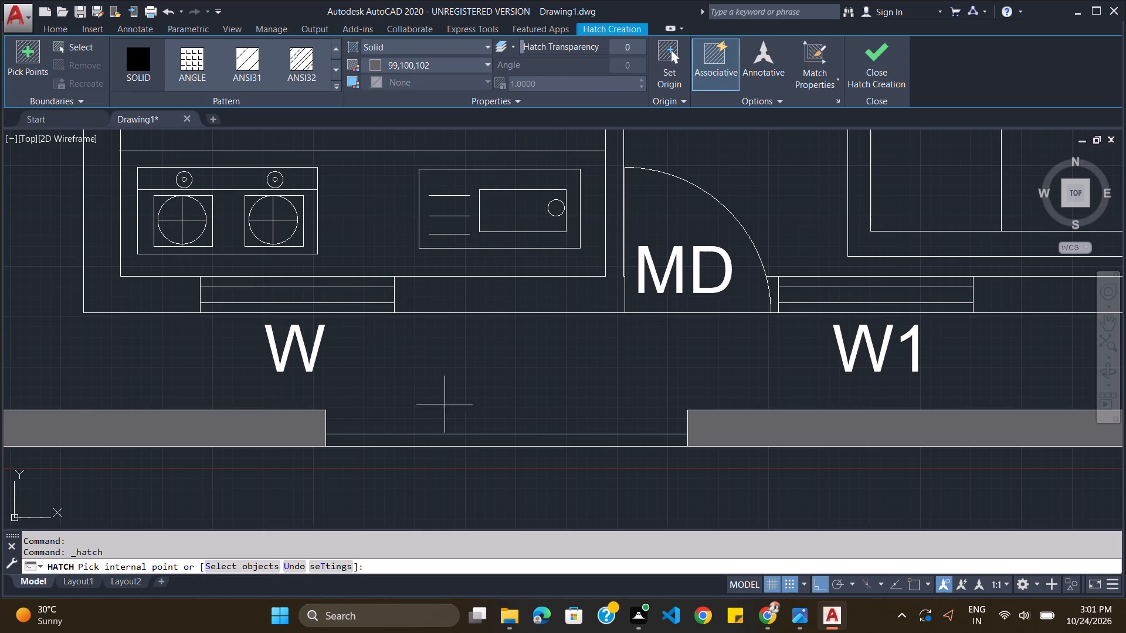
click(452, 440)
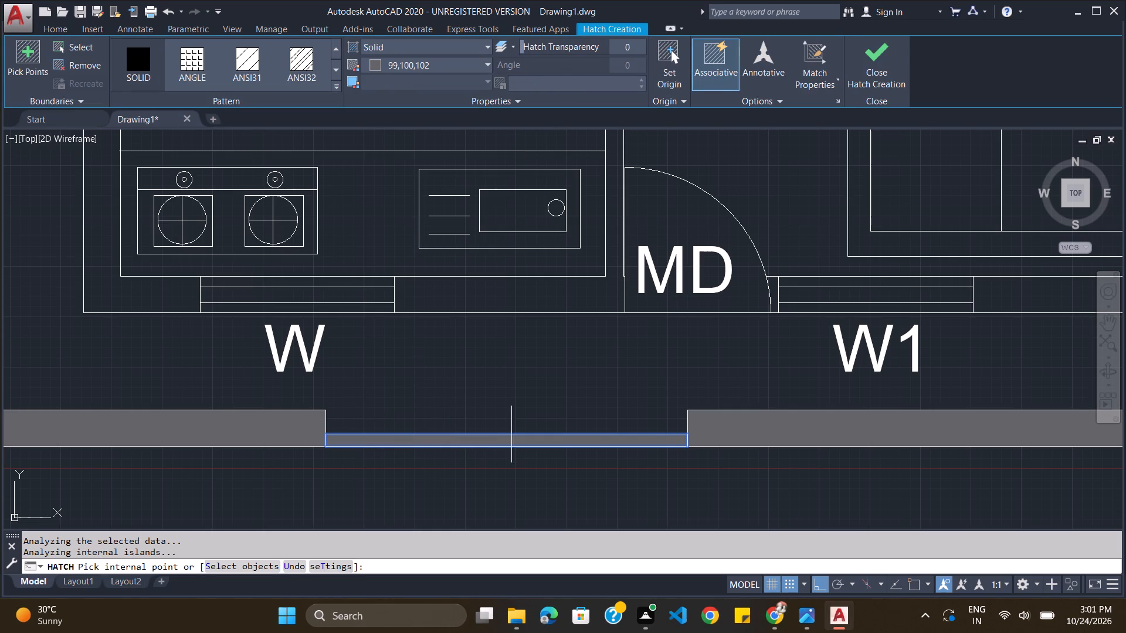
key(Escape)
Trim the short vertical lines at both ends of the gate strip in the lower compound wall.
scroll(556, 277, down, 2)
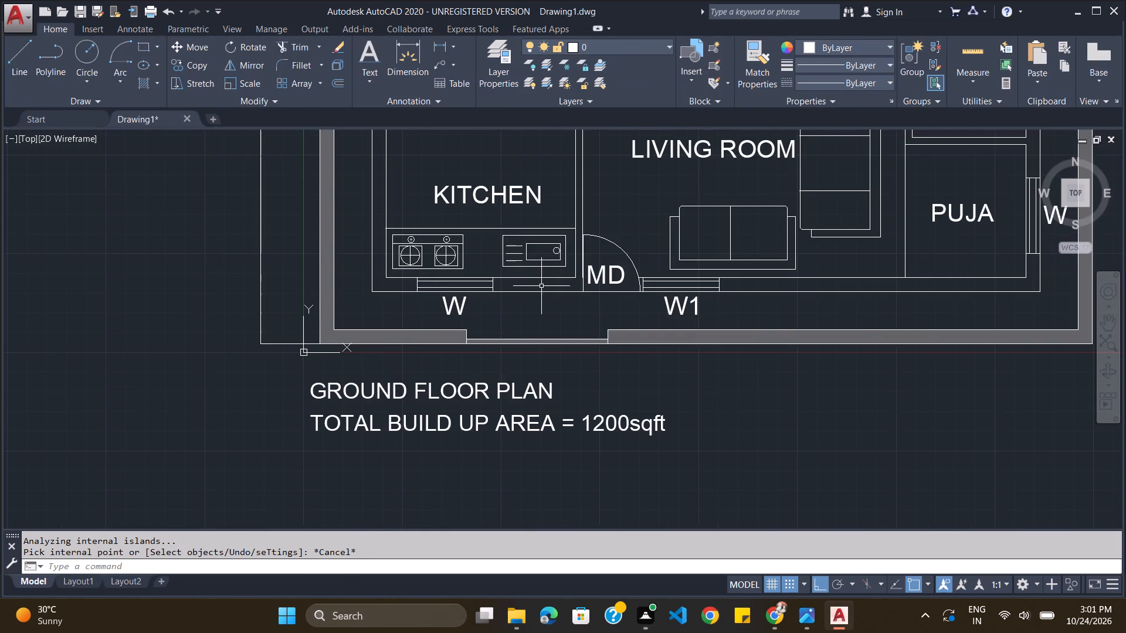
scroll(541, 287, up, 2)
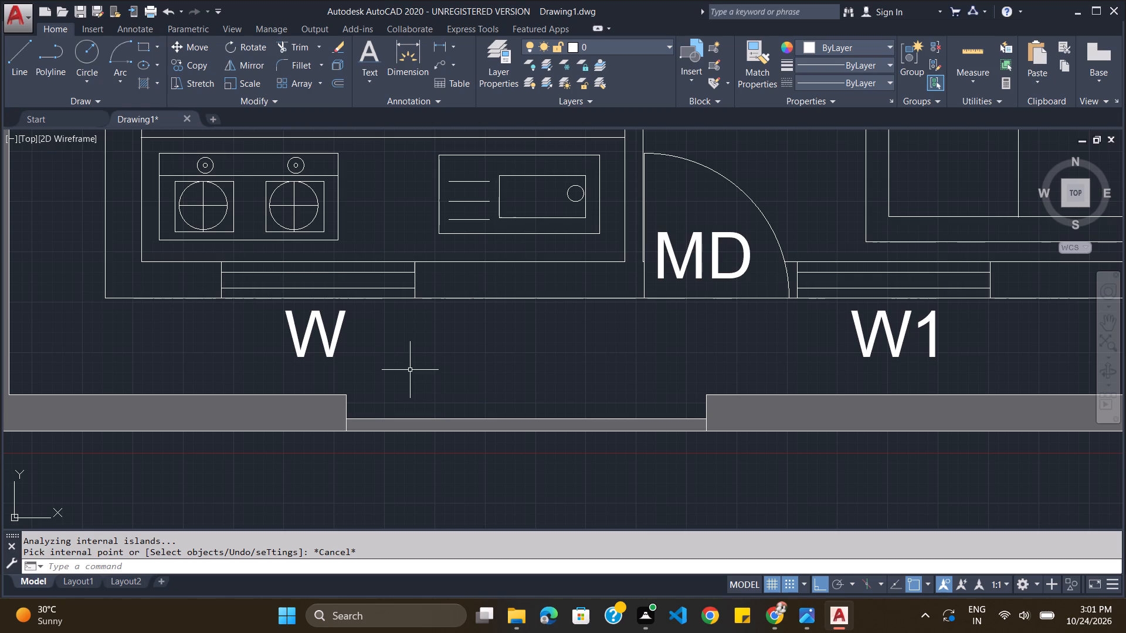
text(trim)
key(Return)
key(Return)
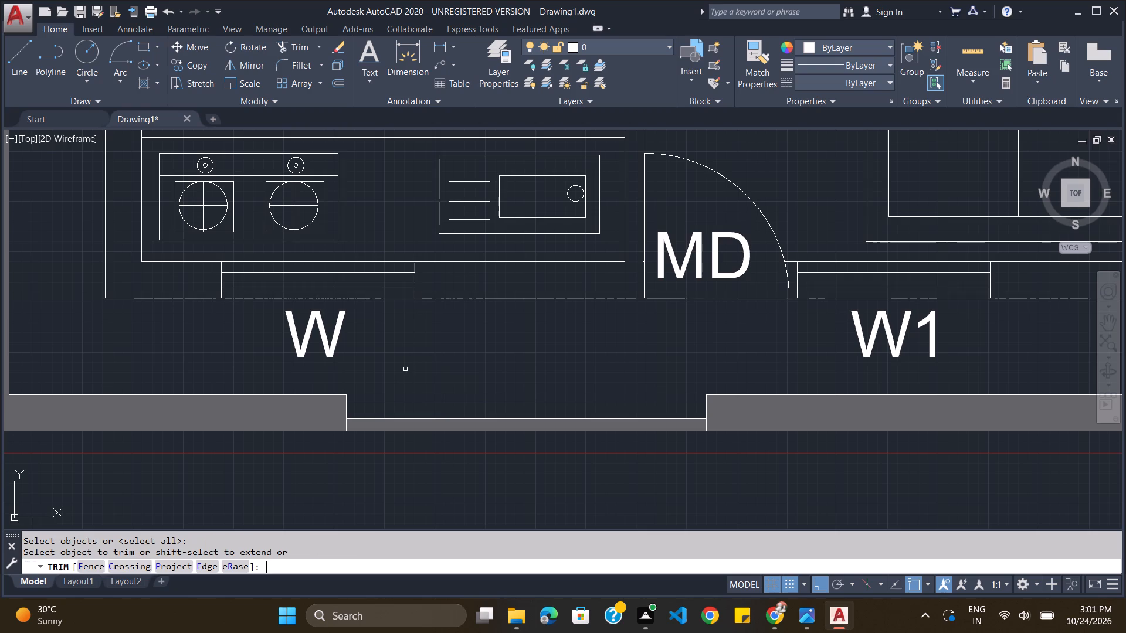
click(346, 423)
click(707, 424)
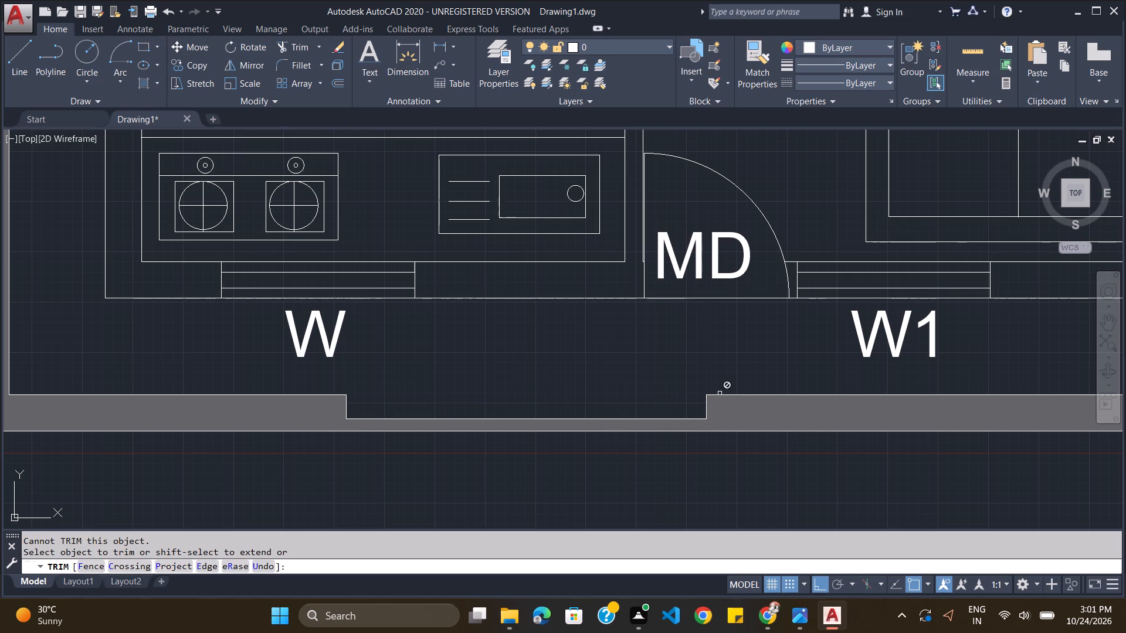
scroll(650, 327, down, 3)
scroll(640, 285, up, 1)
scroll(640, 284, down, 2)
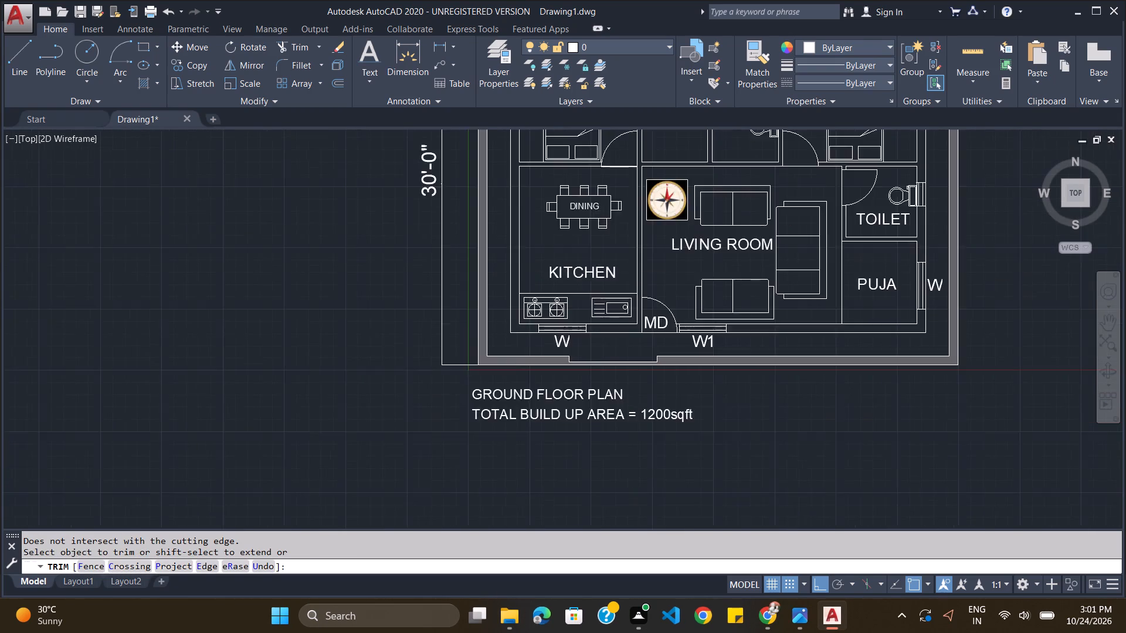
scroll(642, 183, down, 1)
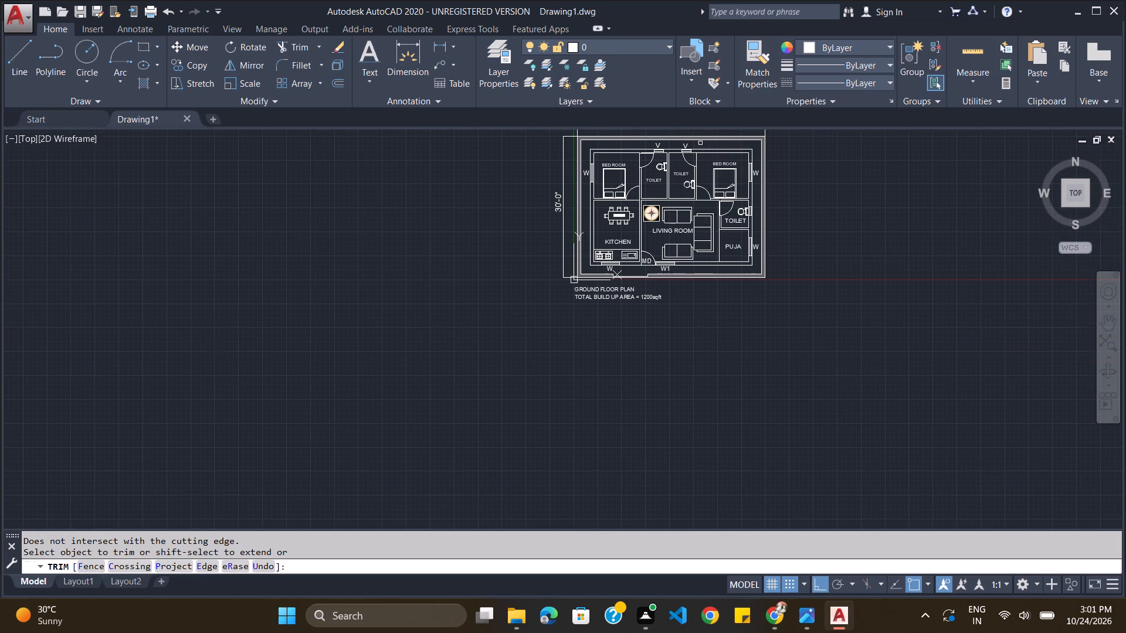
scroll(700, 143, up, 3)
scroll(700, 147, down, 1)
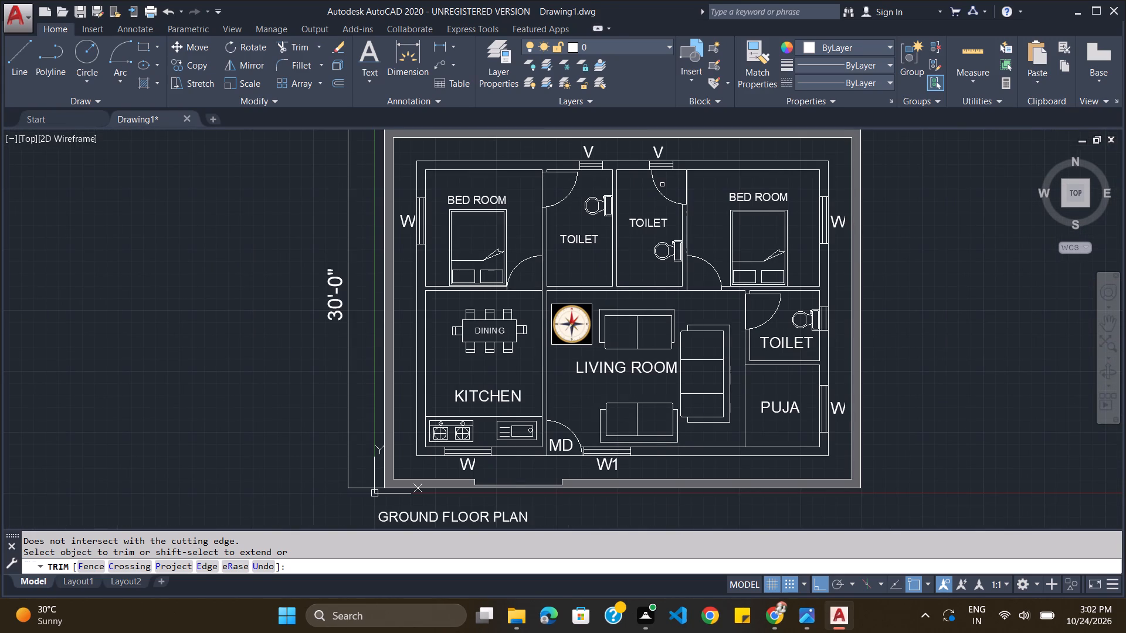
key(Escape)
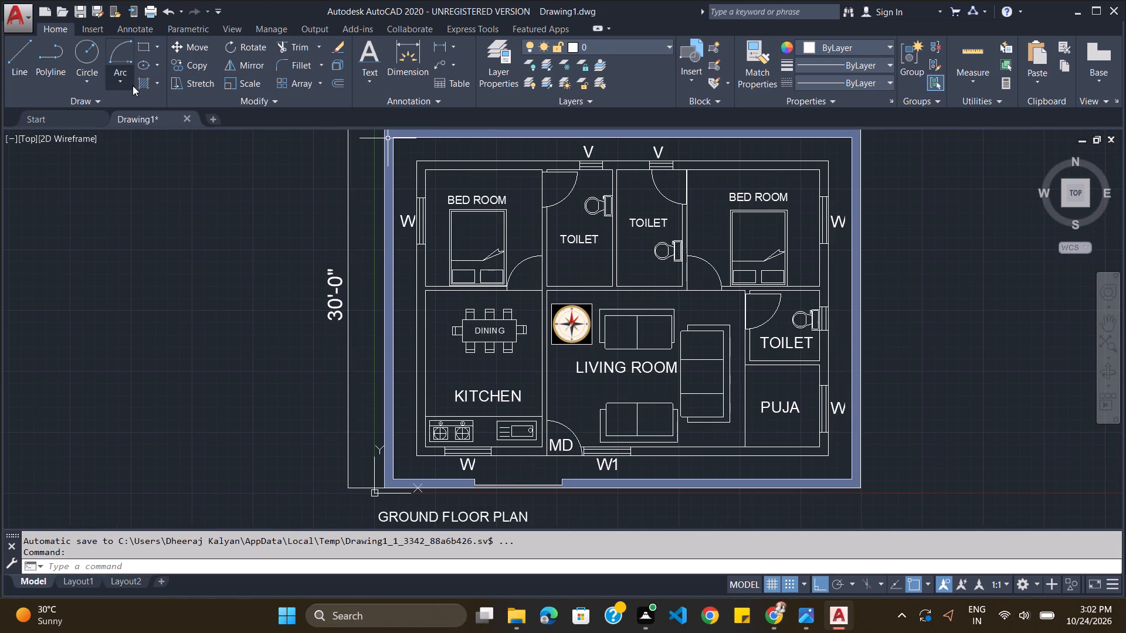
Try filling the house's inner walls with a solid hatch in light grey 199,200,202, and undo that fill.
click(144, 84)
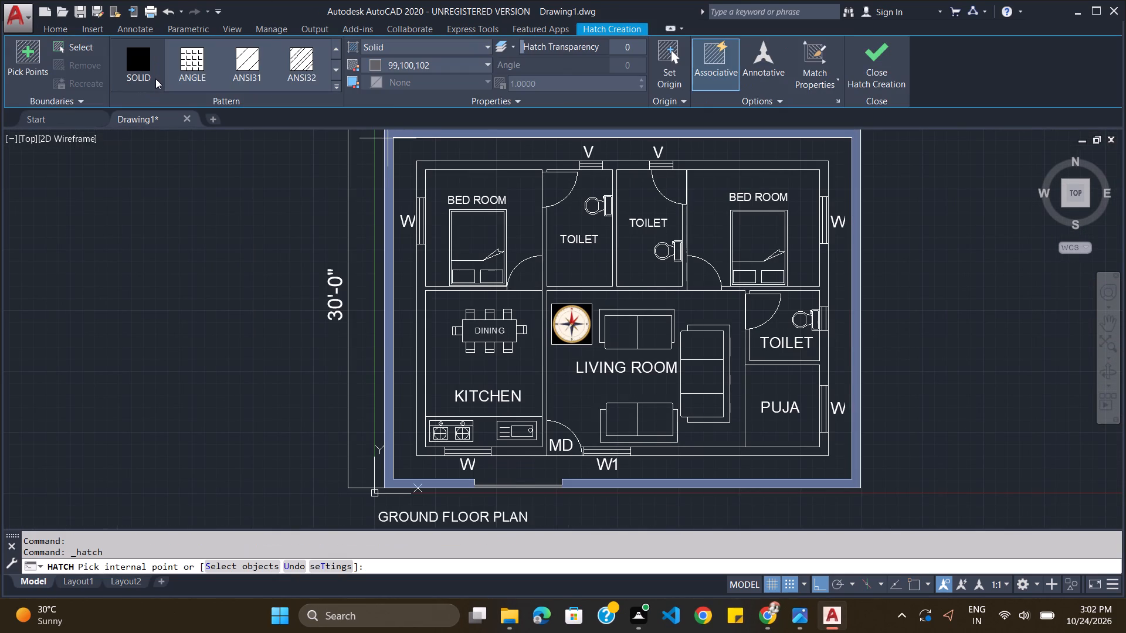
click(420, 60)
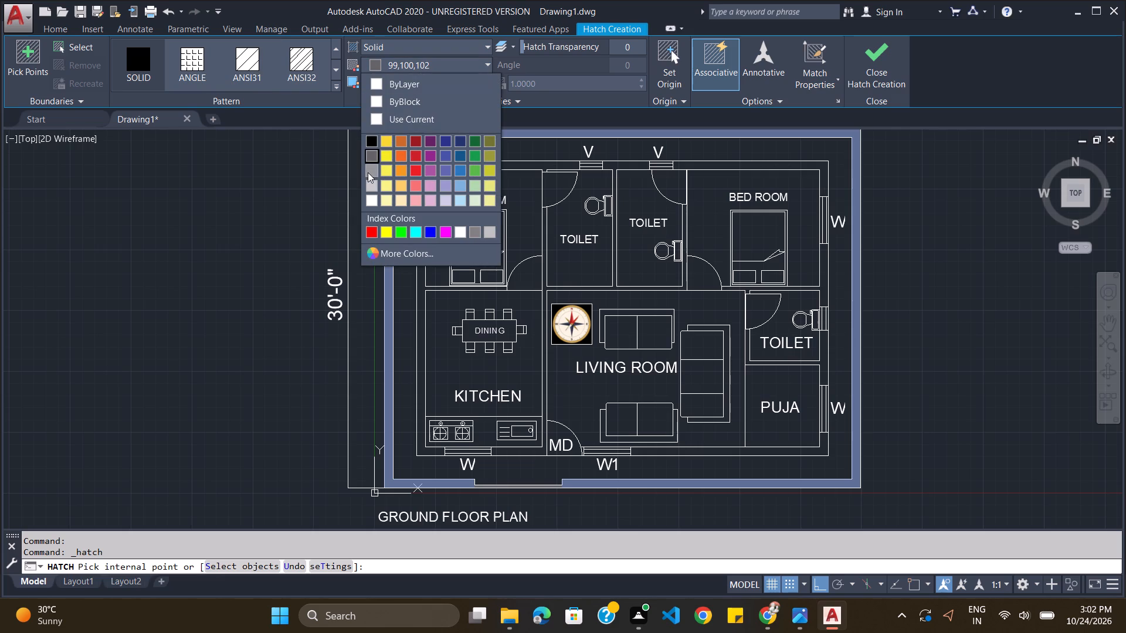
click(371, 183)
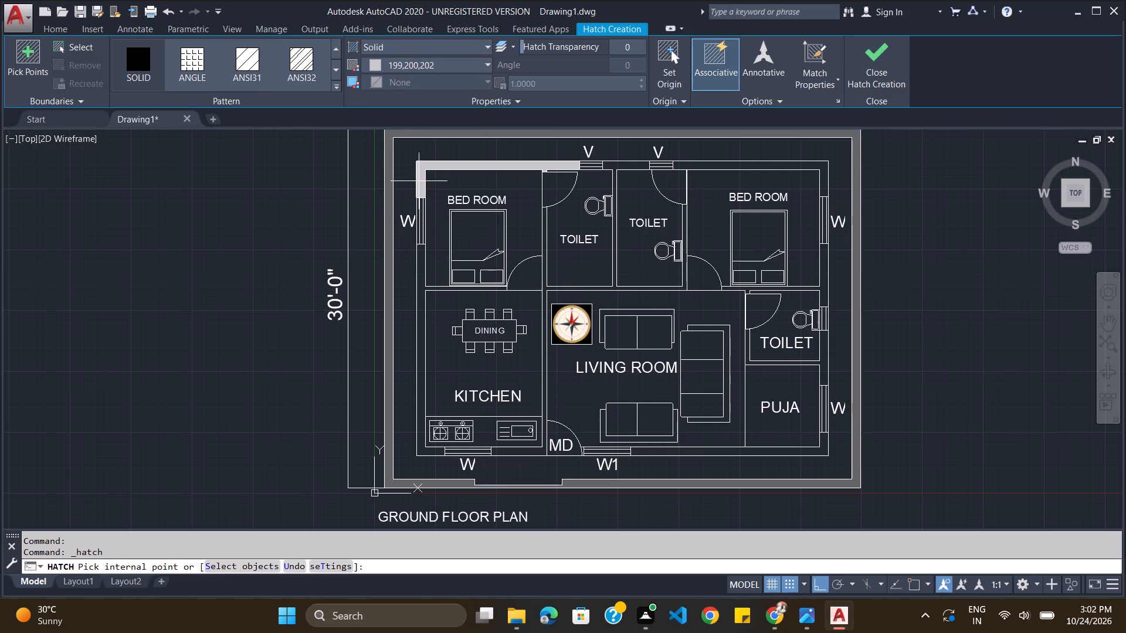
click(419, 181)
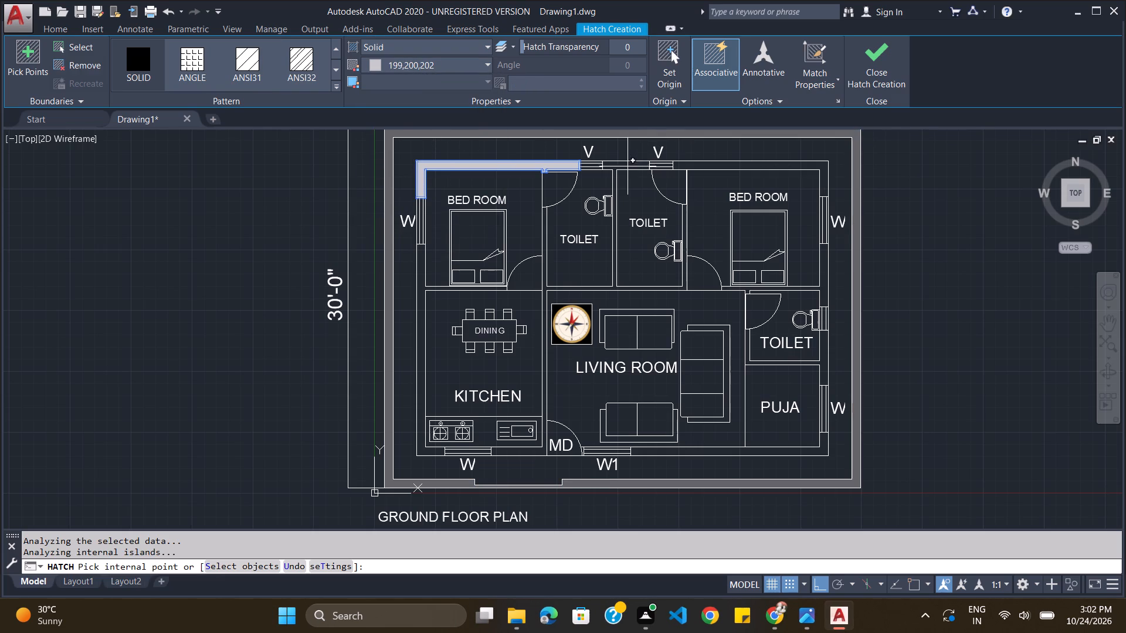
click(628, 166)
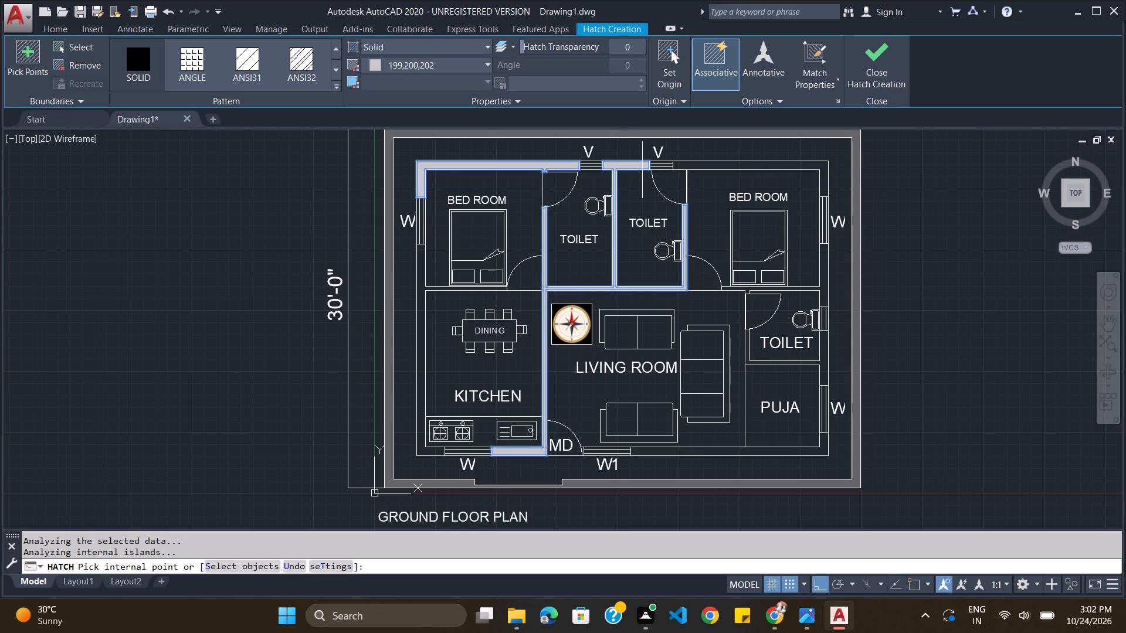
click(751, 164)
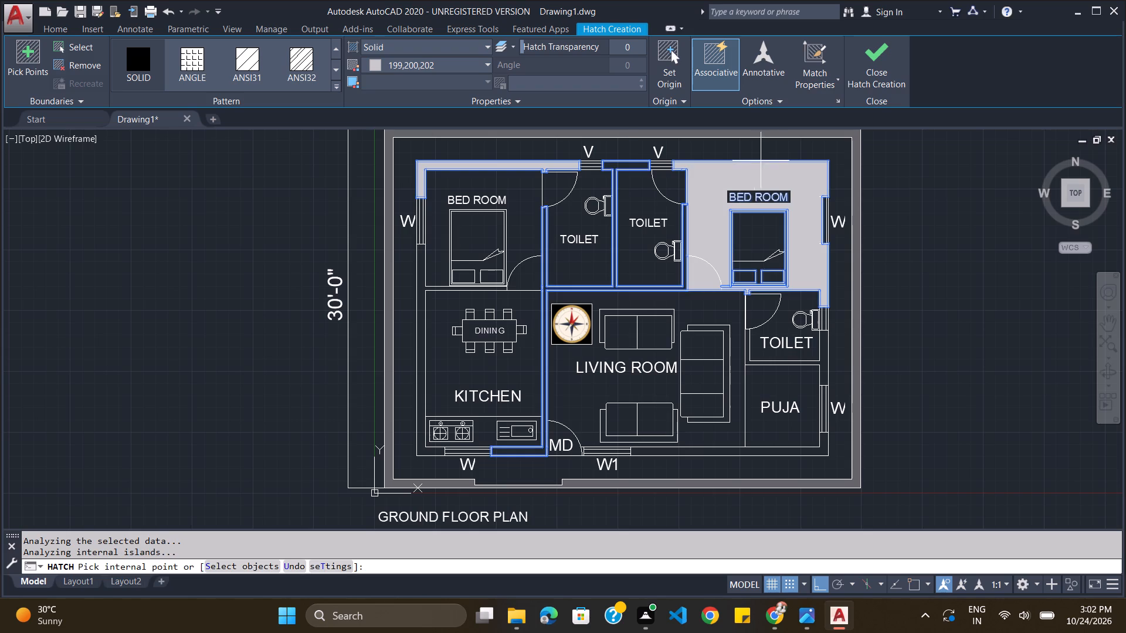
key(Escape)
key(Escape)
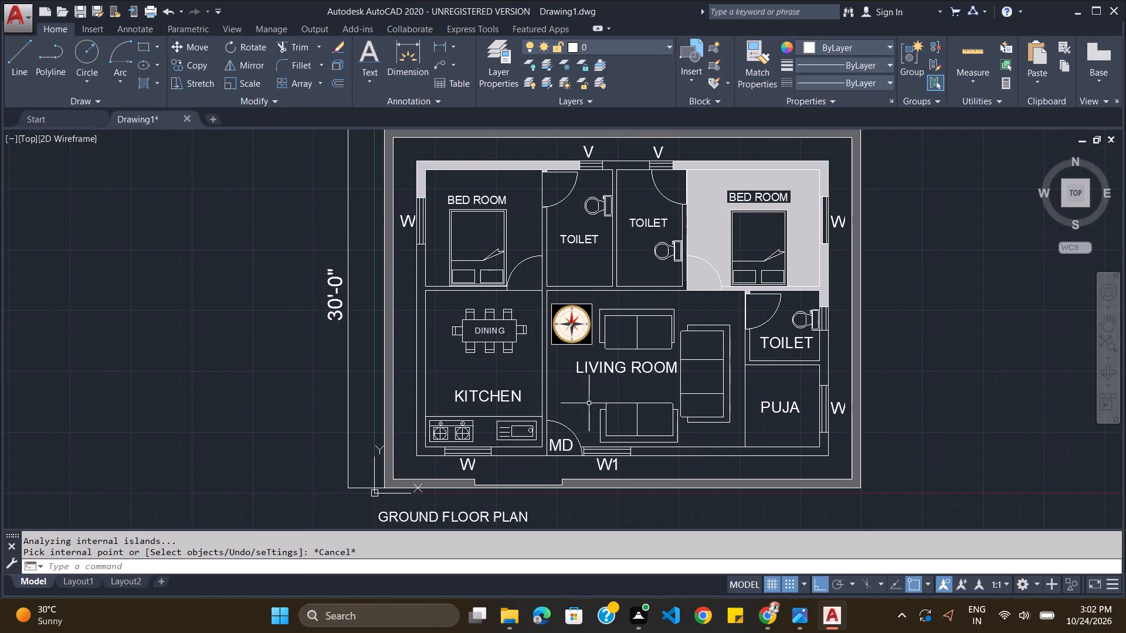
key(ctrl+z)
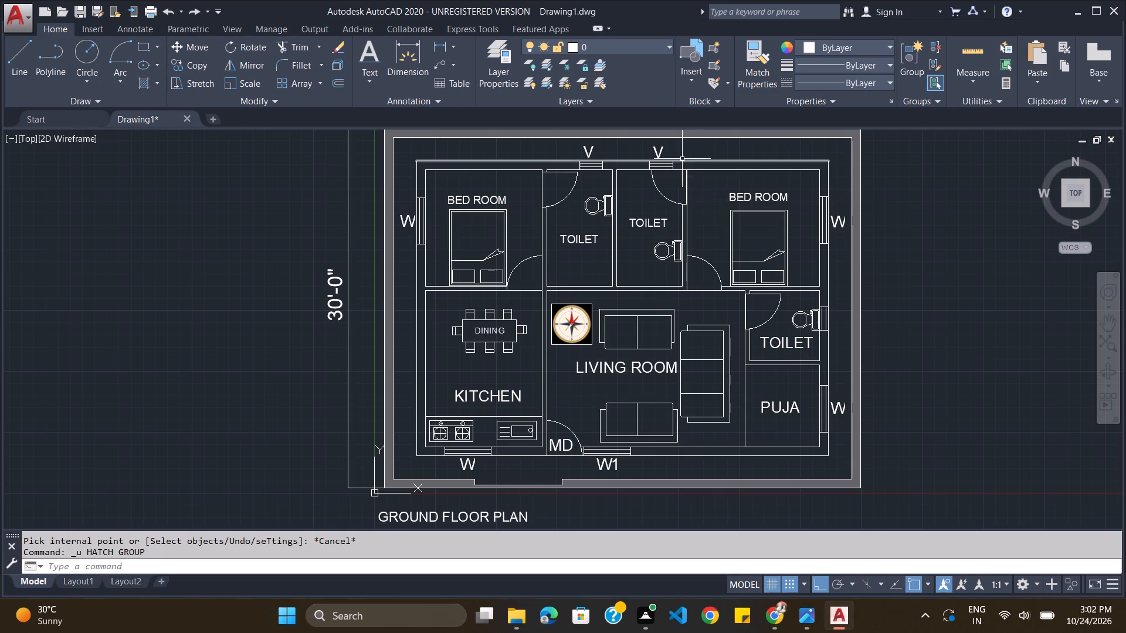
Extend the second bedroom's upper inner wall line to close the small gap beside the middle toilet's door.
scroll(681, 159, up, 3)
scroll(703, 207, up, 4)
scroll(700, 208, down, 1)
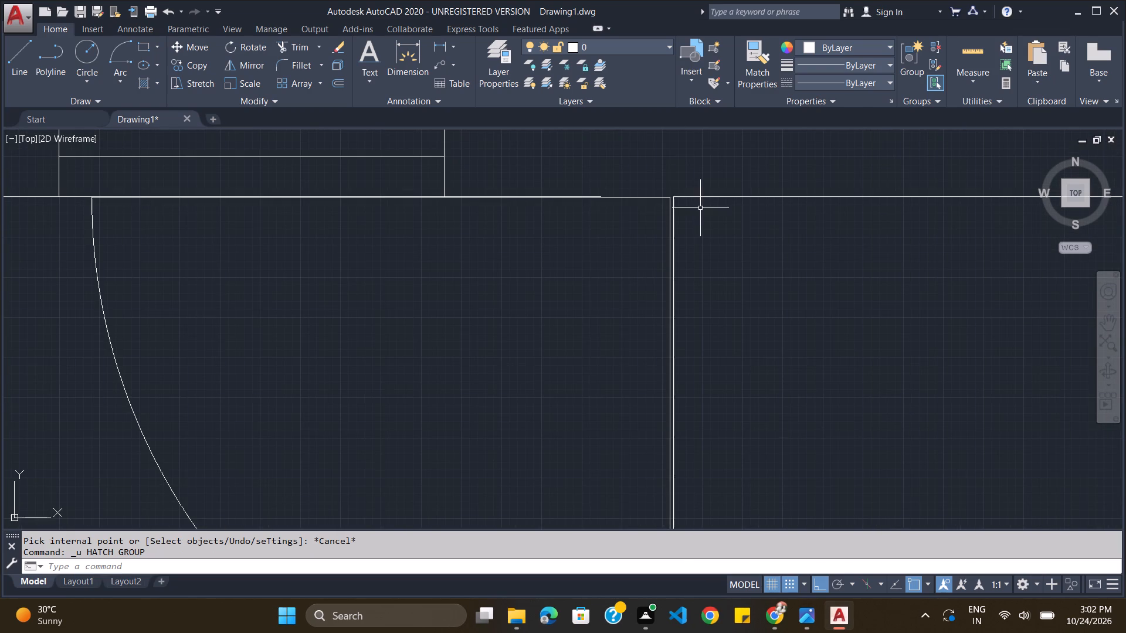
scroll(697, 210, down, 1)
key(Escape)
text(trim)
key(Return)
key(Return)
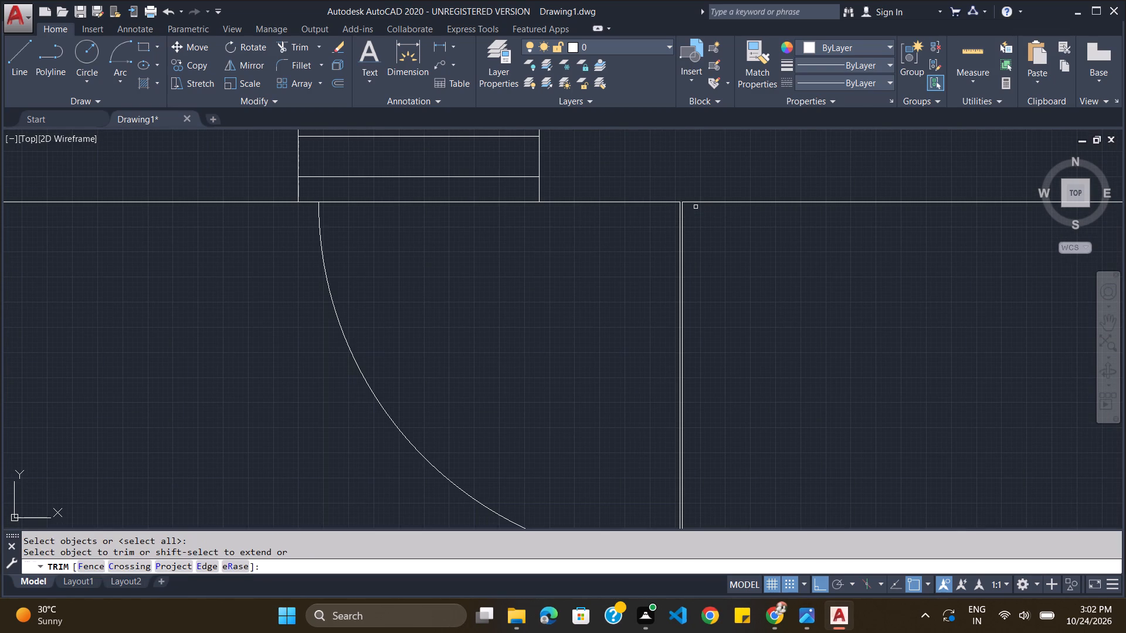
shift+click(691, 201)
scroll(737, 266, down, 2)
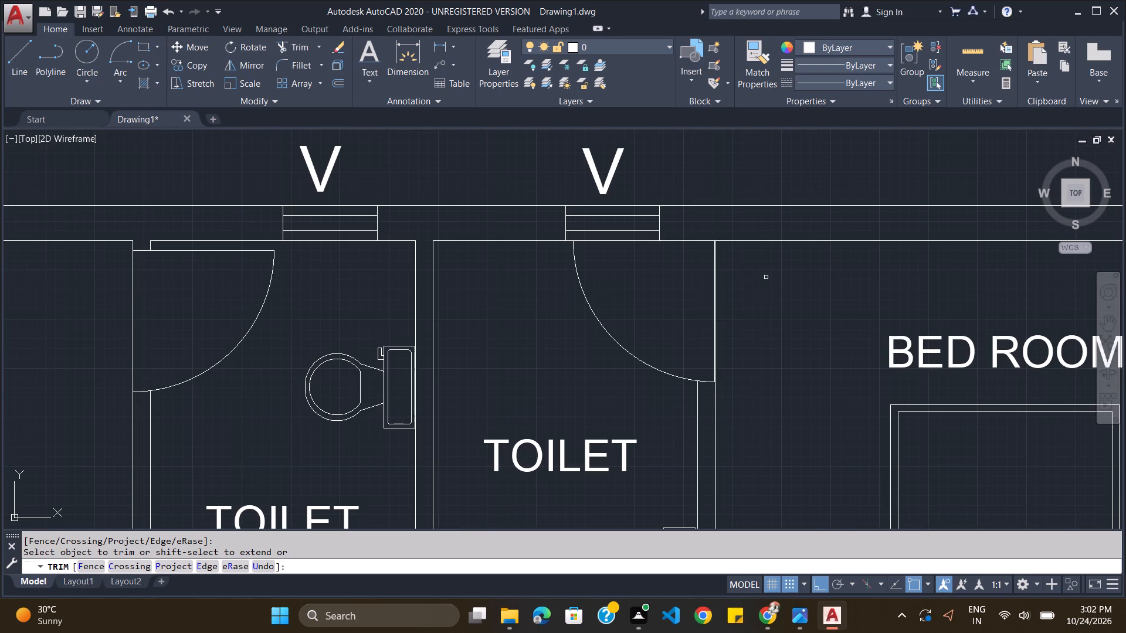
scroll(767, 276, down, 3)
scroll(900, 284, up, 2)
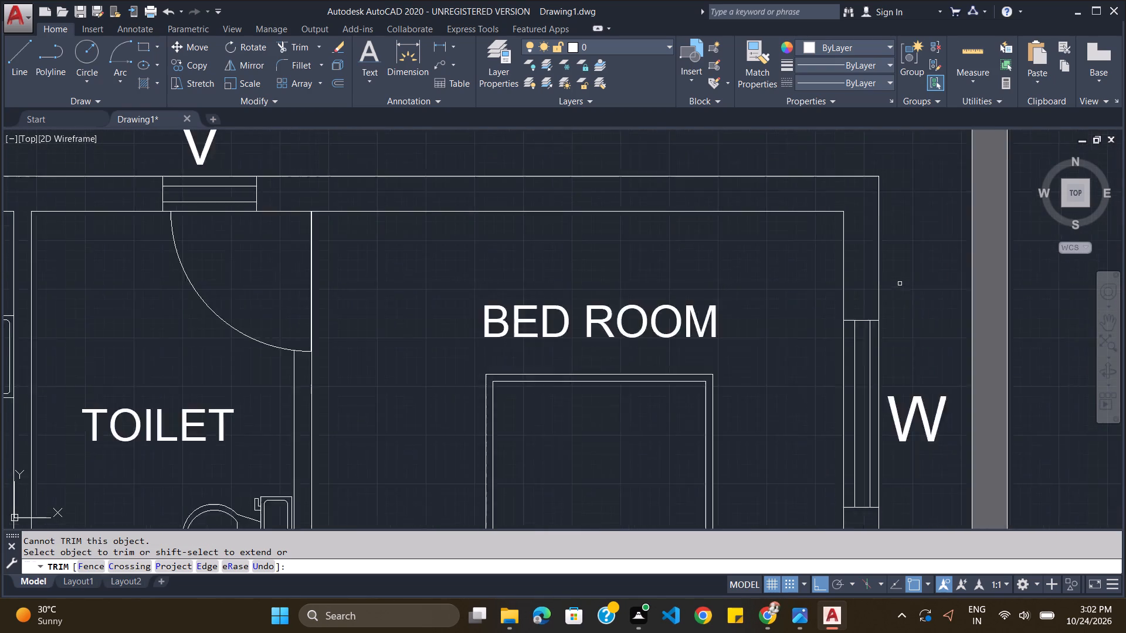
Trim the short line crossing the wall end beside the door of the toilet above the puja room.
scroll(900, 284, up, 3)
scroll(869, 331, down, 3)
scroll(841, 441, down, 4)
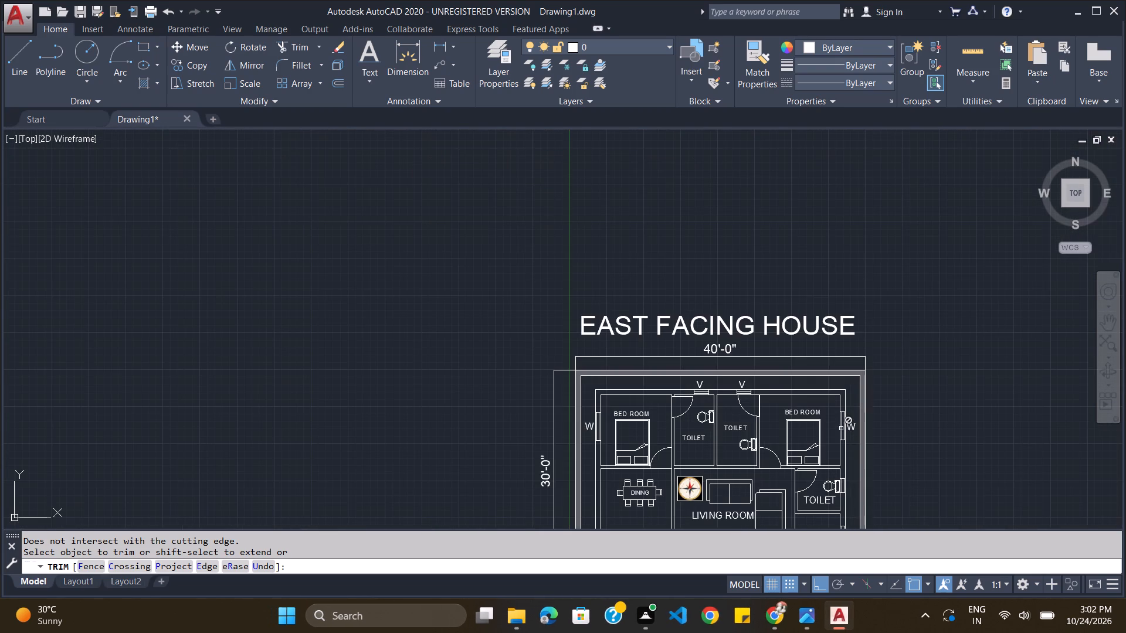
scroll(830, 494, up, 3)
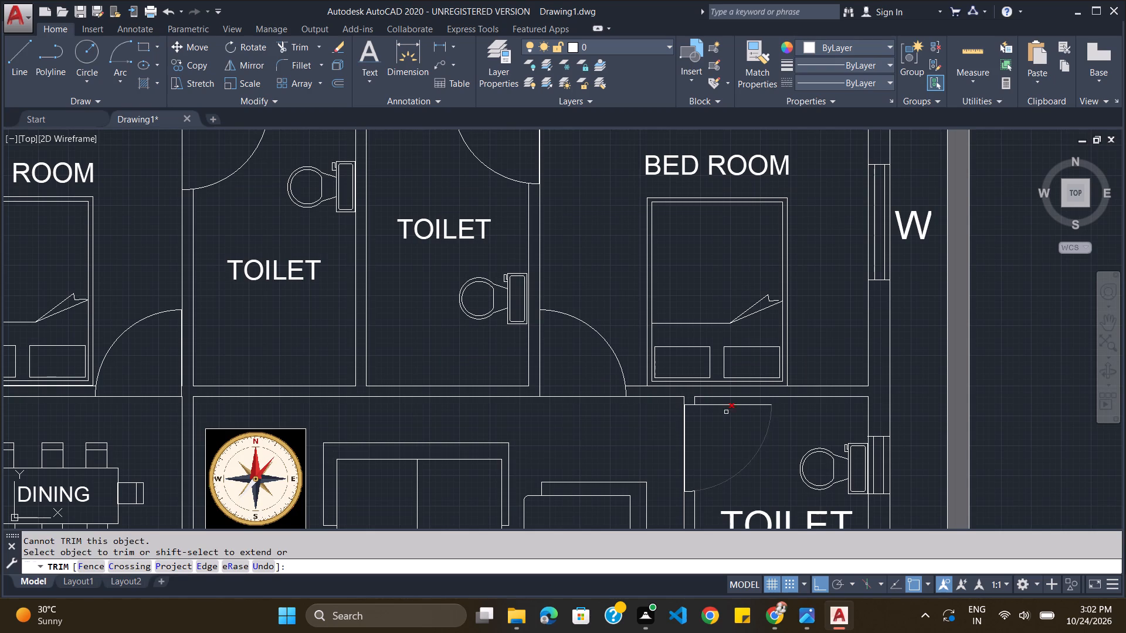
scroll(708, 407, up, 4)
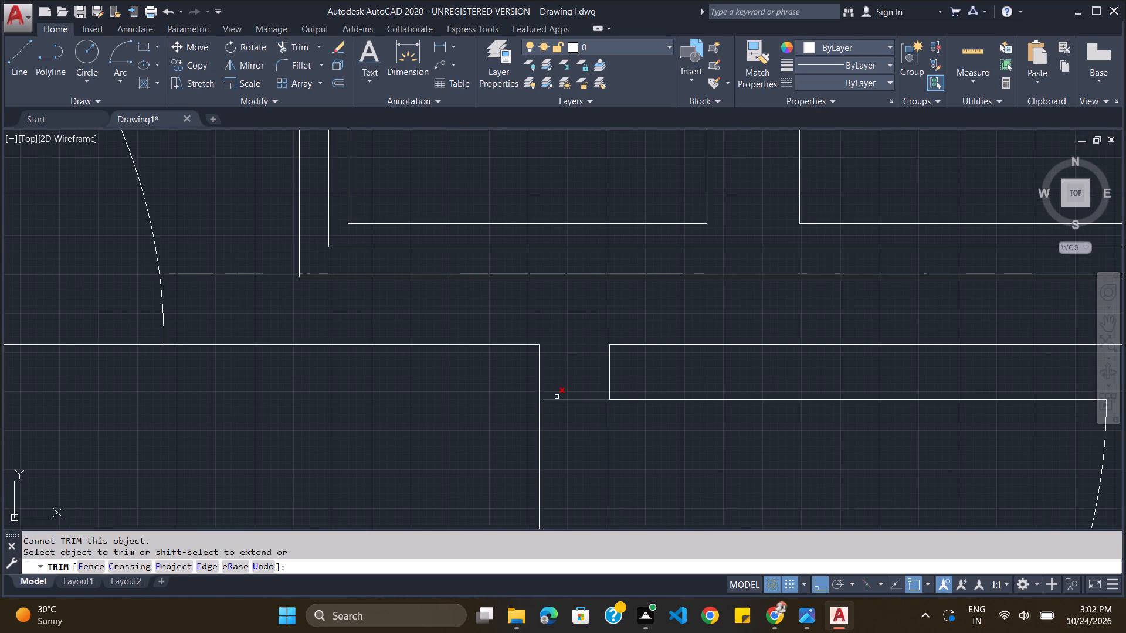
shift+click(554, 400)
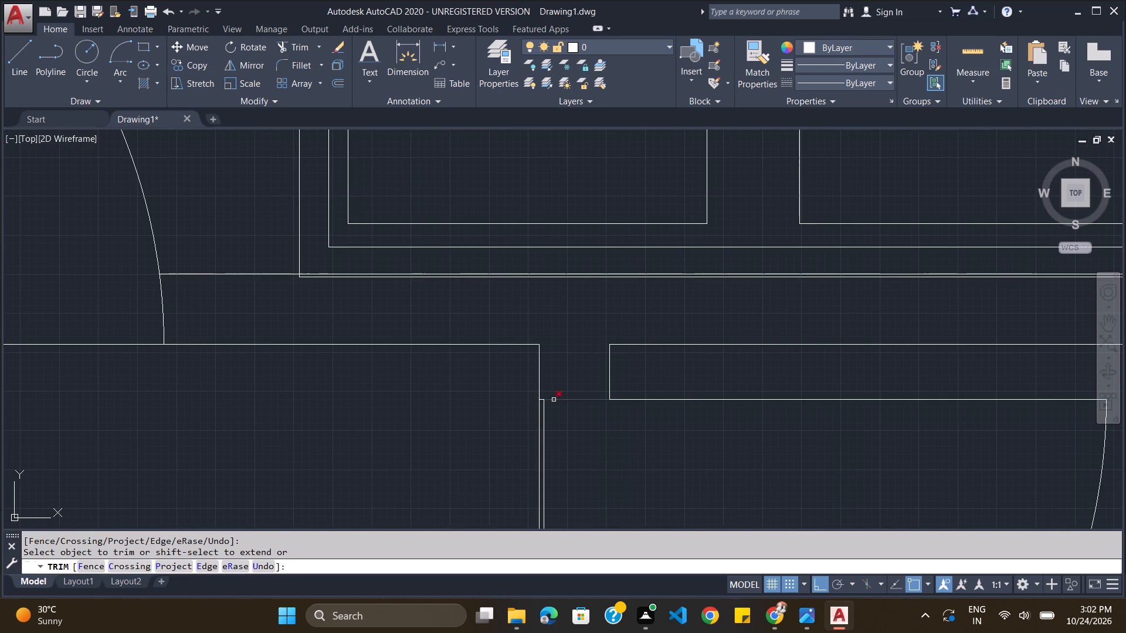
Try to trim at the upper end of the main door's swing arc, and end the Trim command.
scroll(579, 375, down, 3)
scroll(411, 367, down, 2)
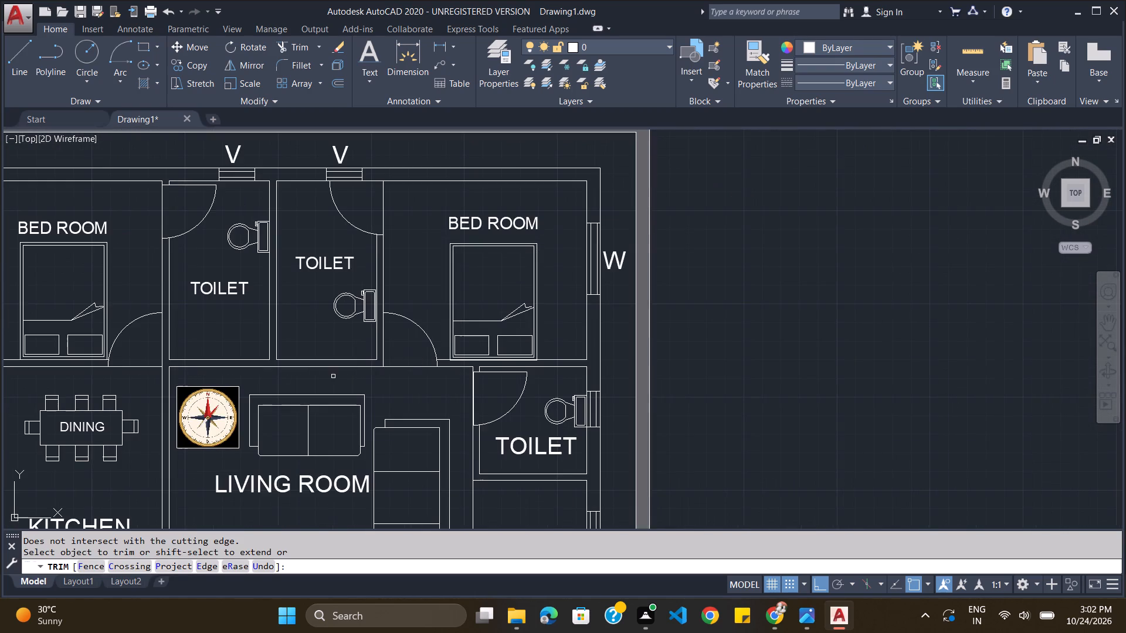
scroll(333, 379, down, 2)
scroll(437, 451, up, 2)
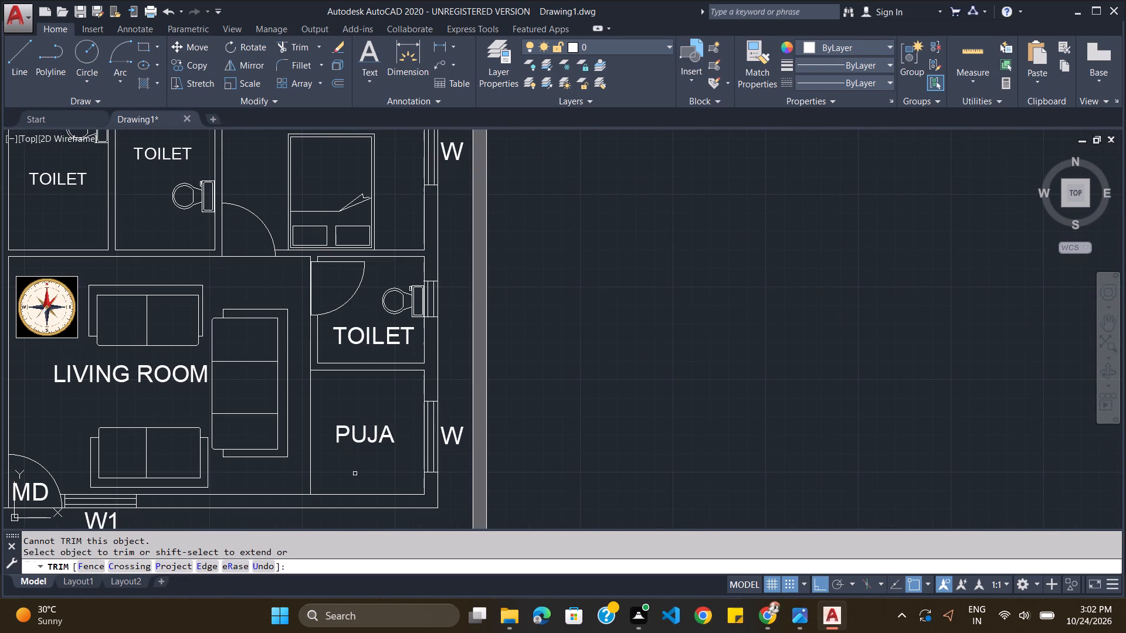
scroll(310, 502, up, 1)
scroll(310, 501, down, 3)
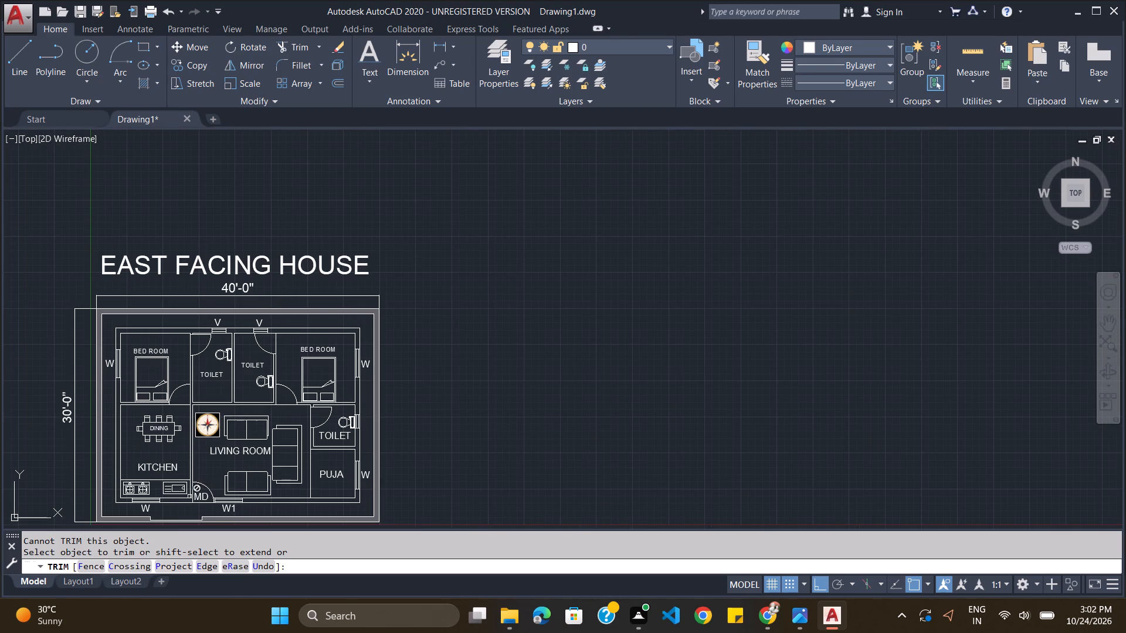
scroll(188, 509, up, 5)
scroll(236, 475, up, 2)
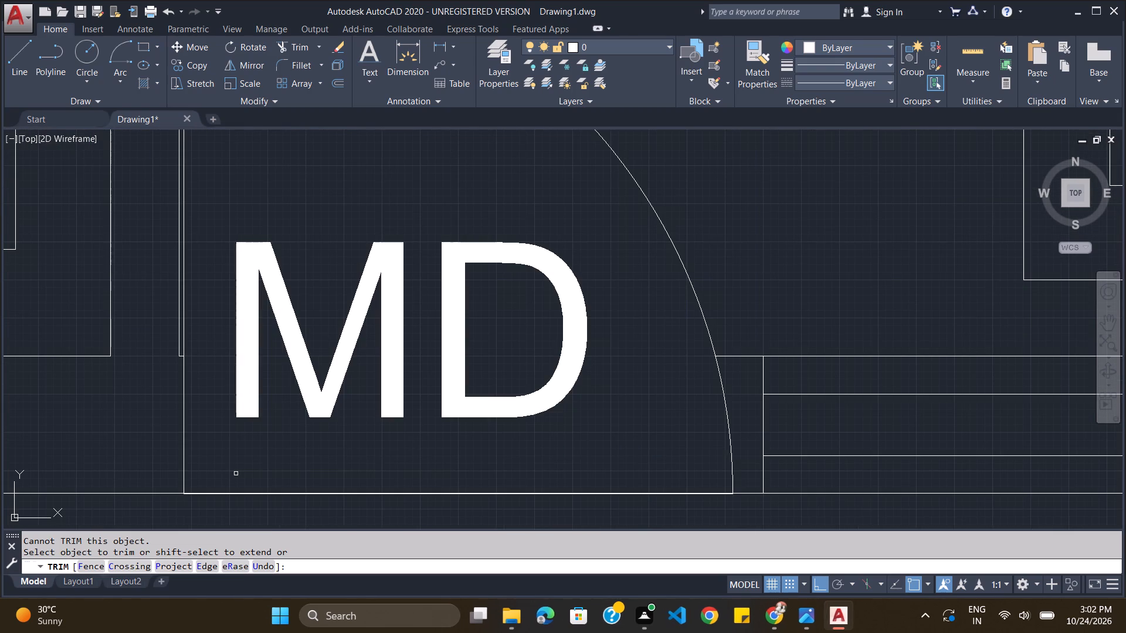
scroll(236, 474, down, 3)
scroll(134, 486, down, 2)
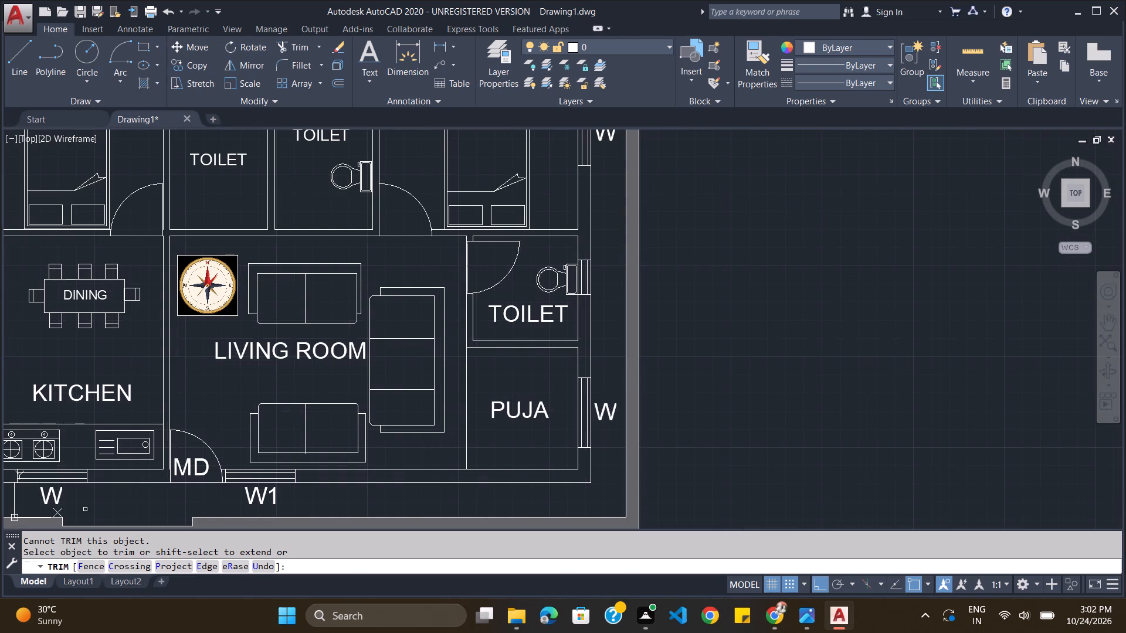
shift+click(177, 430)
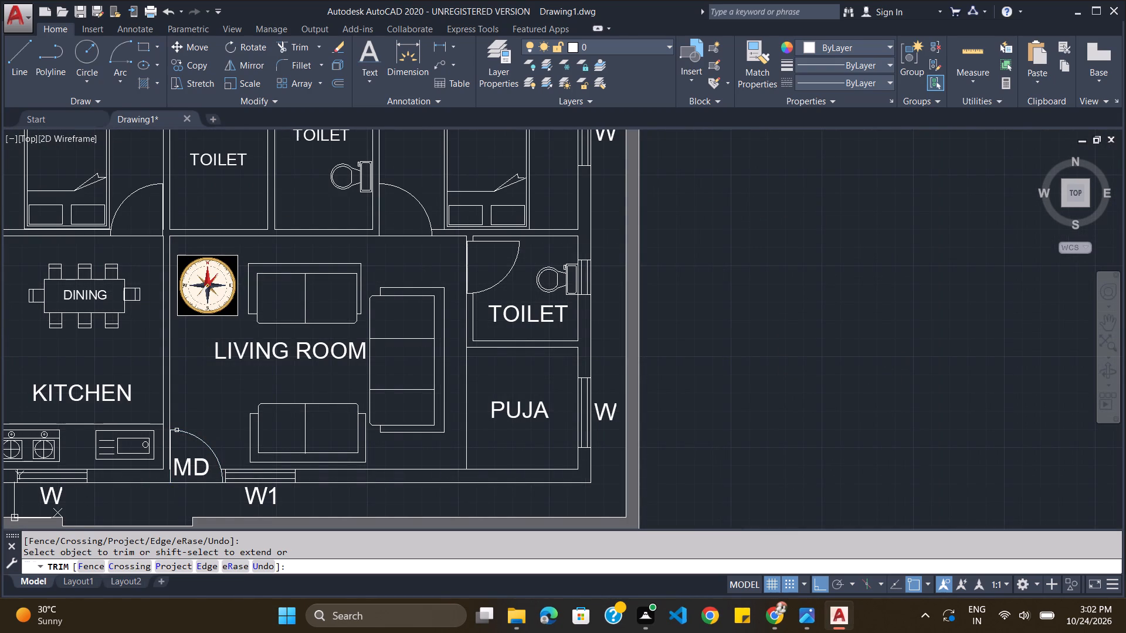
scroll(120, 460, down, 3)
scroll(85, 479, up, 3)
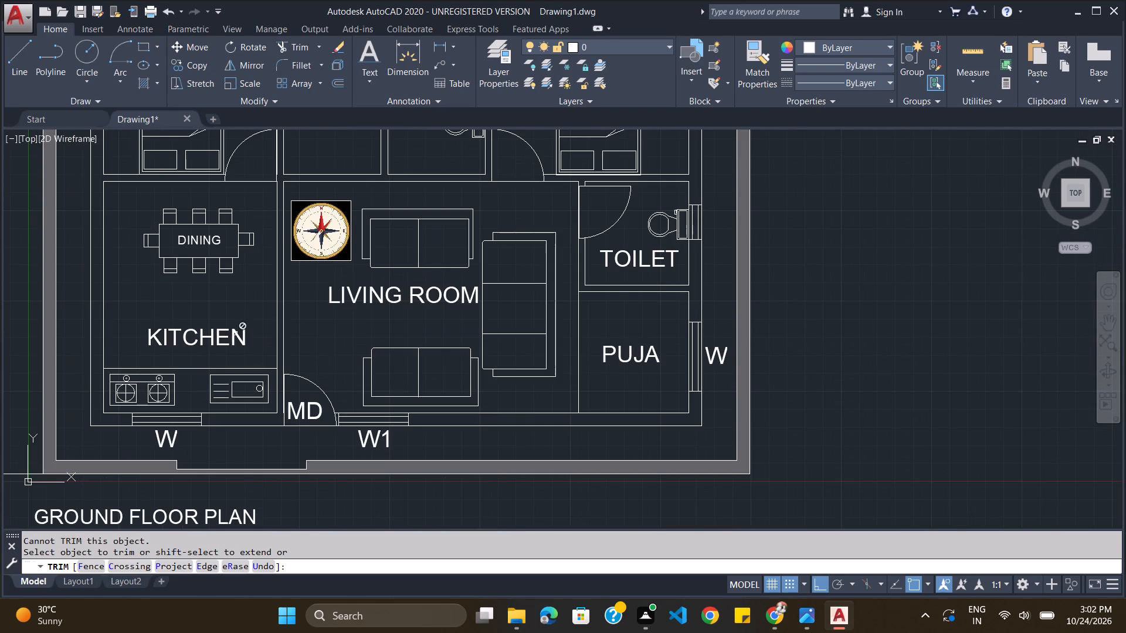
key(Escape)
Start a solid hatch in light grey 199,200,202 and fill the house's upper outer walls, the toilet partitions and the second bedroom's walls.
scroll(330, 277, down, 4)
scroll(326, 218, up, 4)
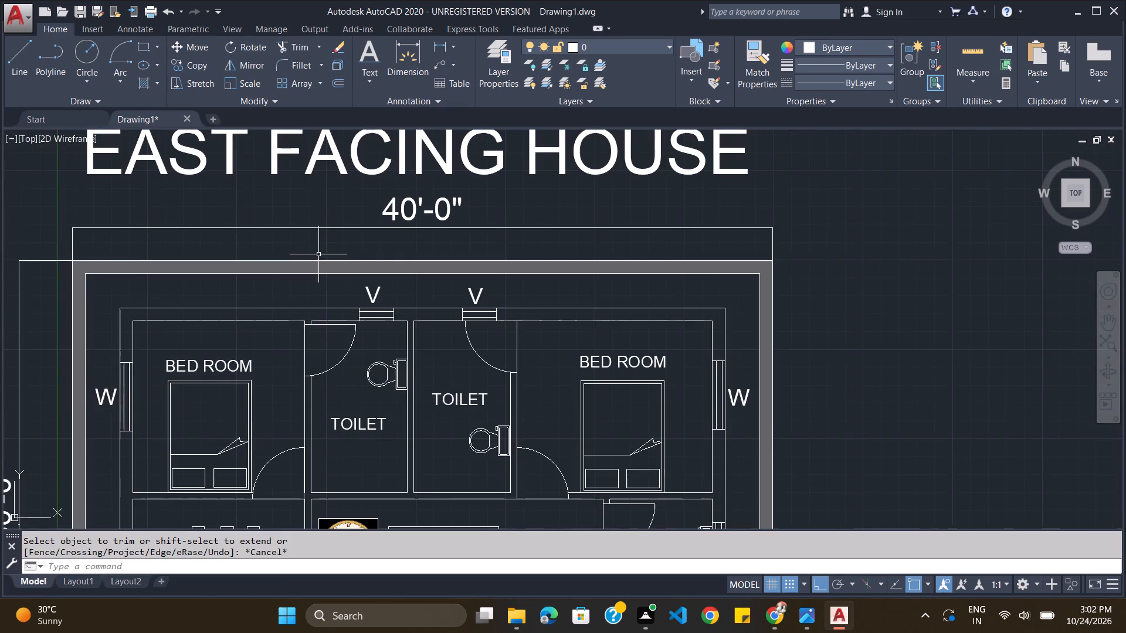
scroll(324, 319, down, 1)
click(146, 80)
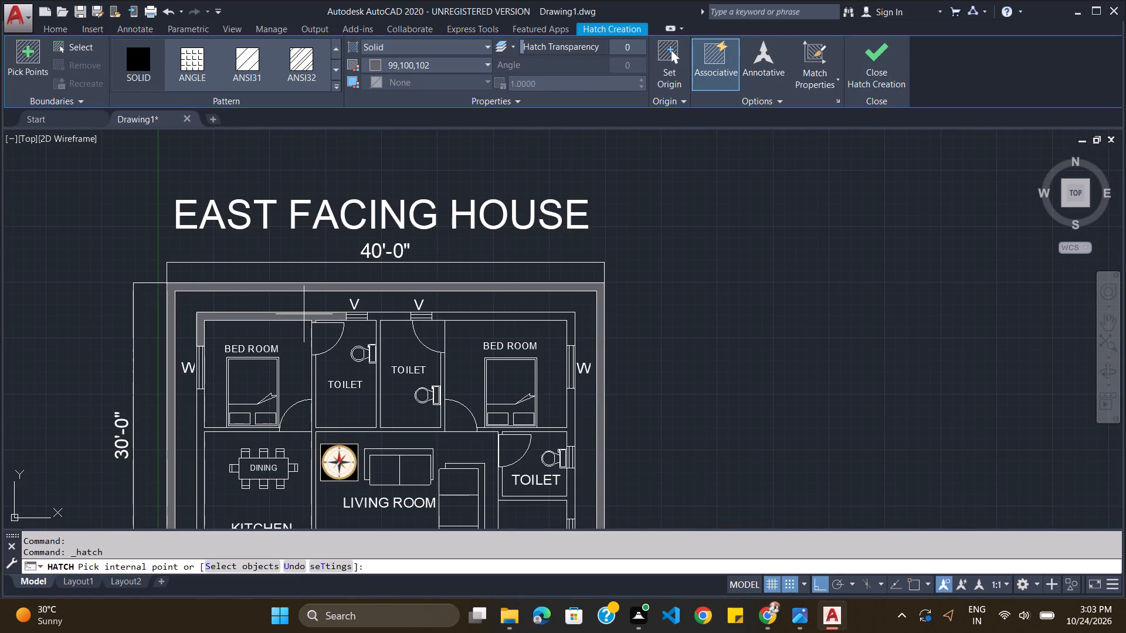
click(396, 65)
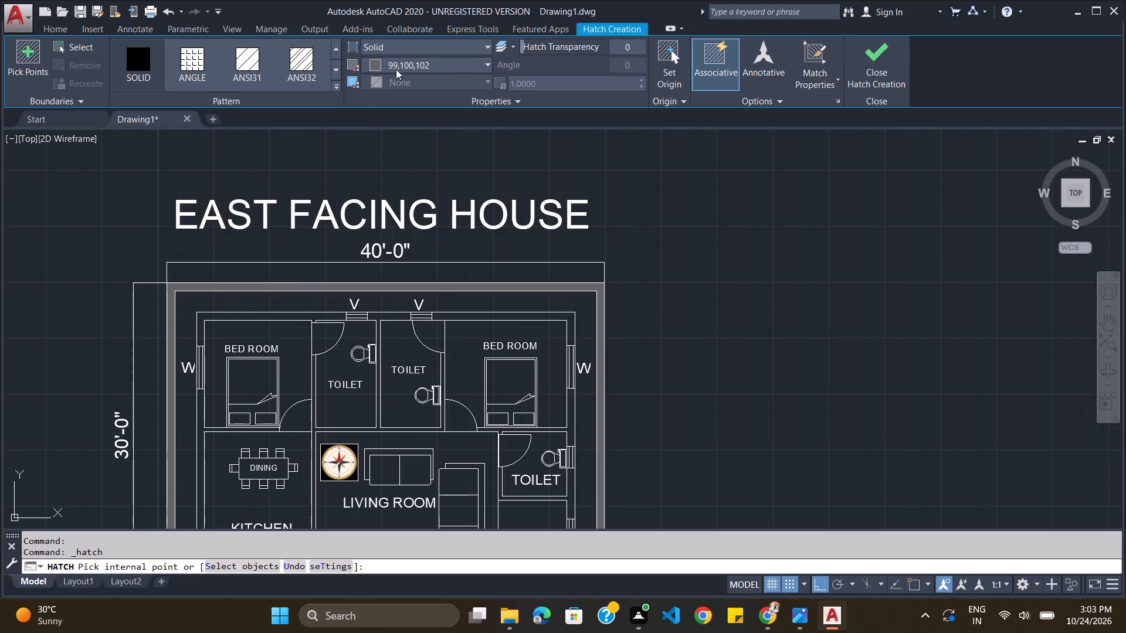
click(373, 189)
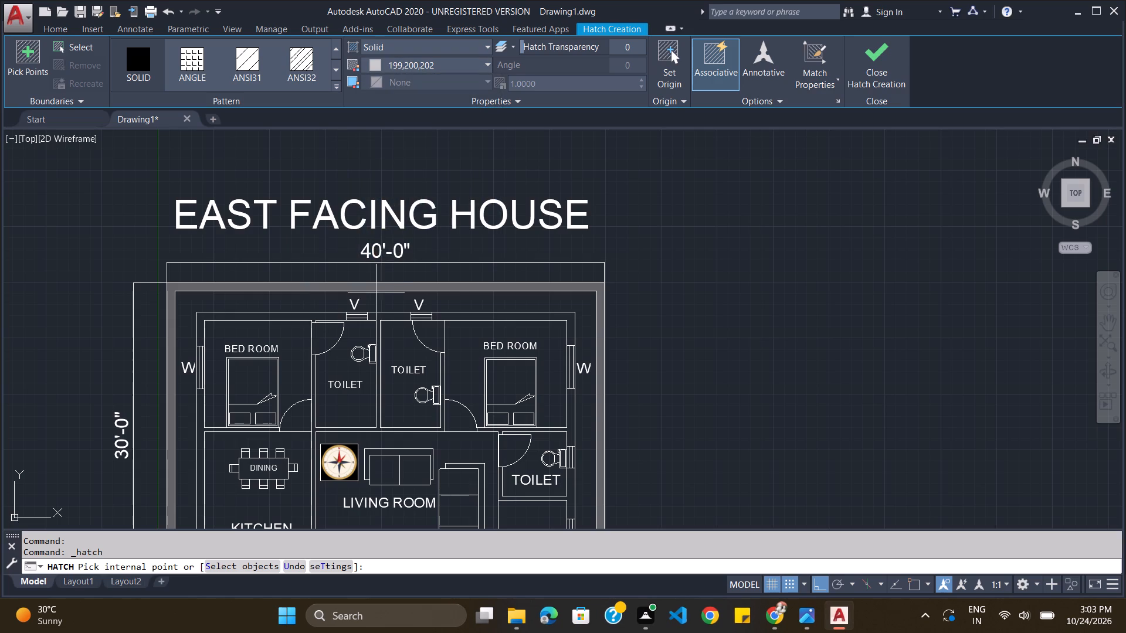
click(381, 316)
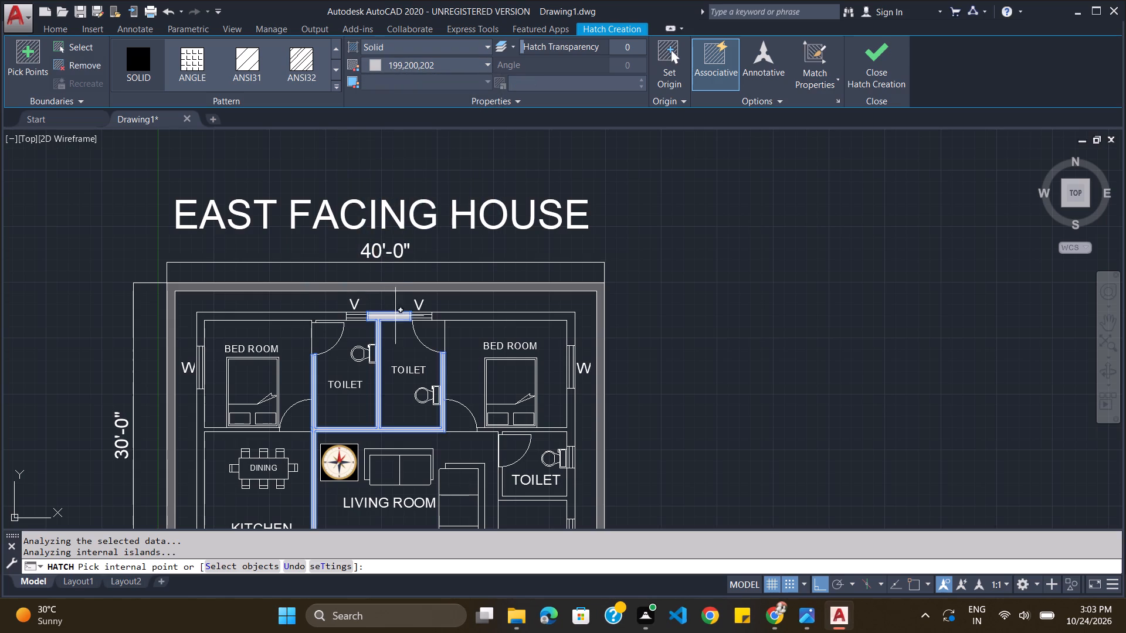
click(519, 316)
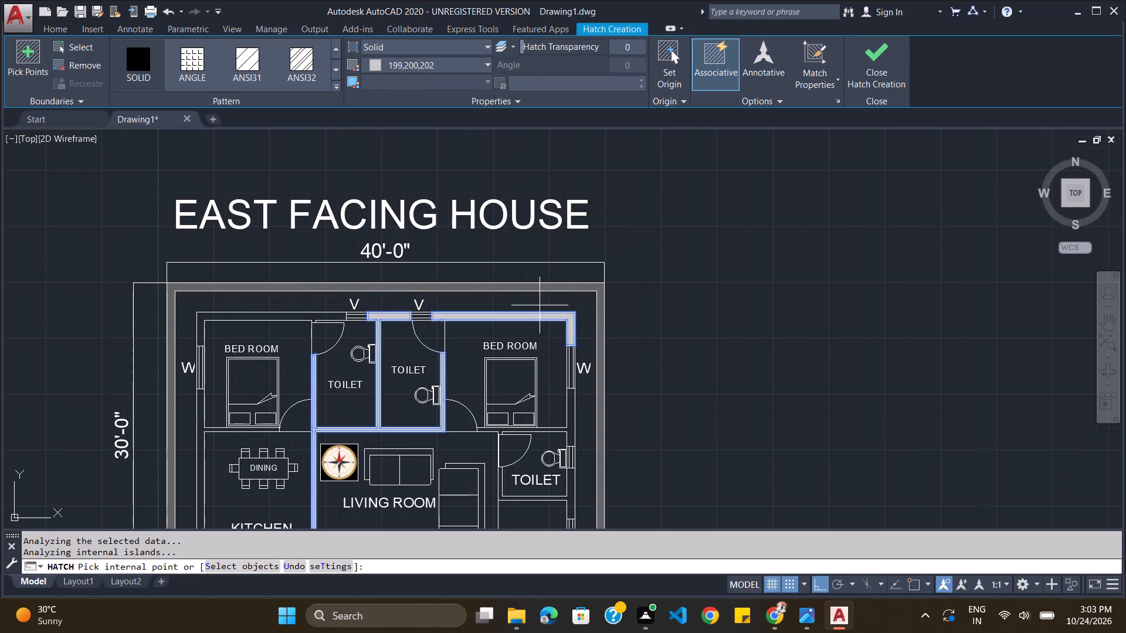
click(571, 423)
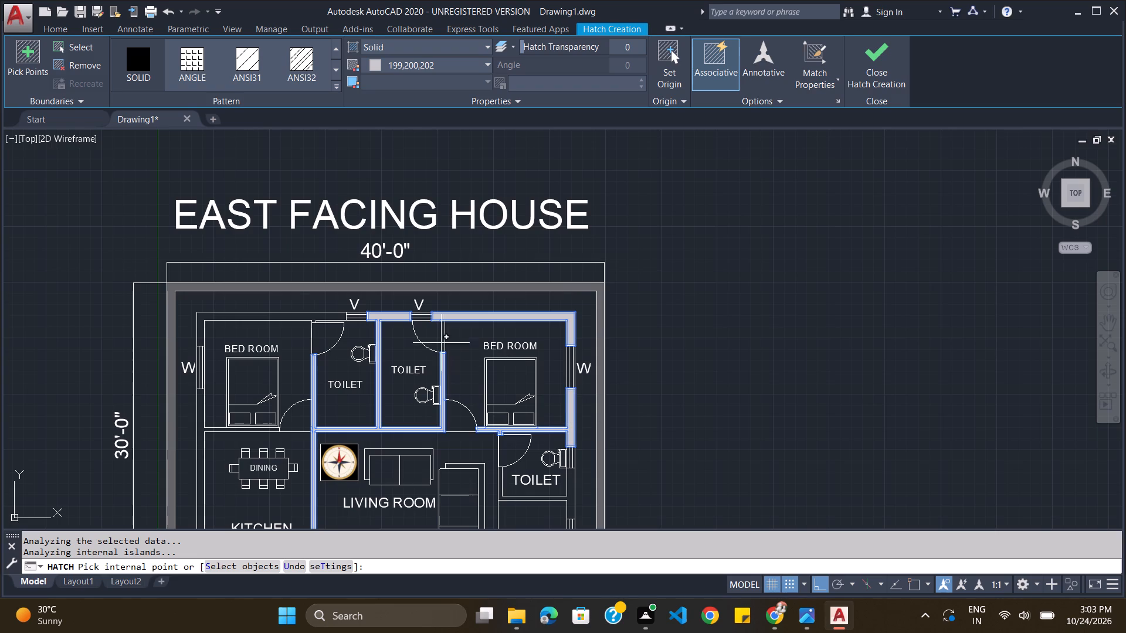
click(292, 312)
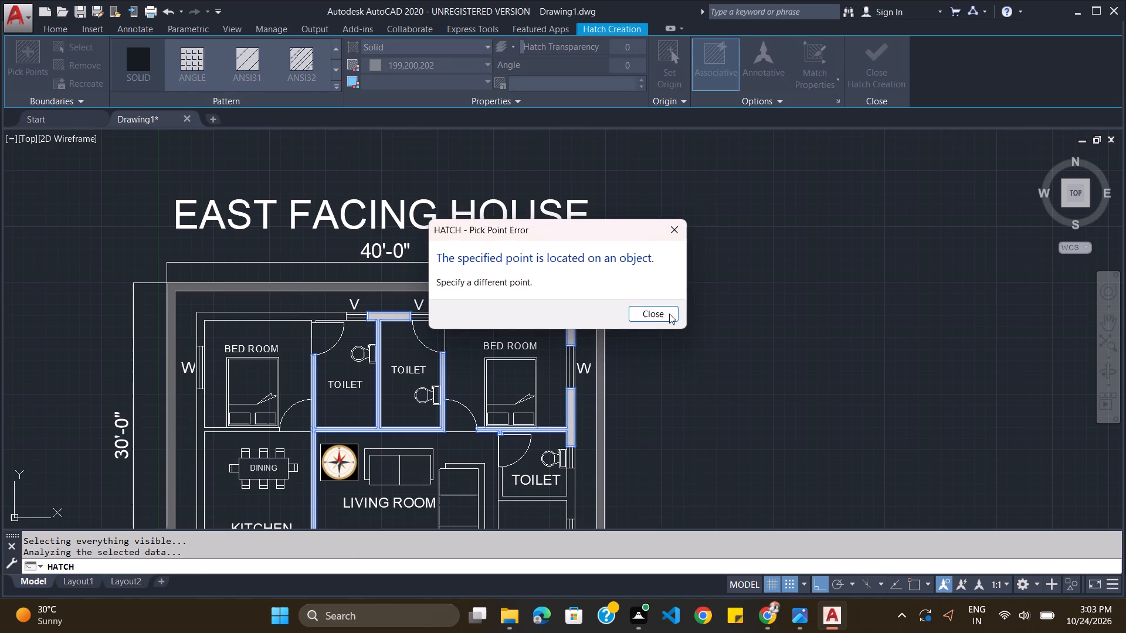
click(650, 315)
click(270, 316)
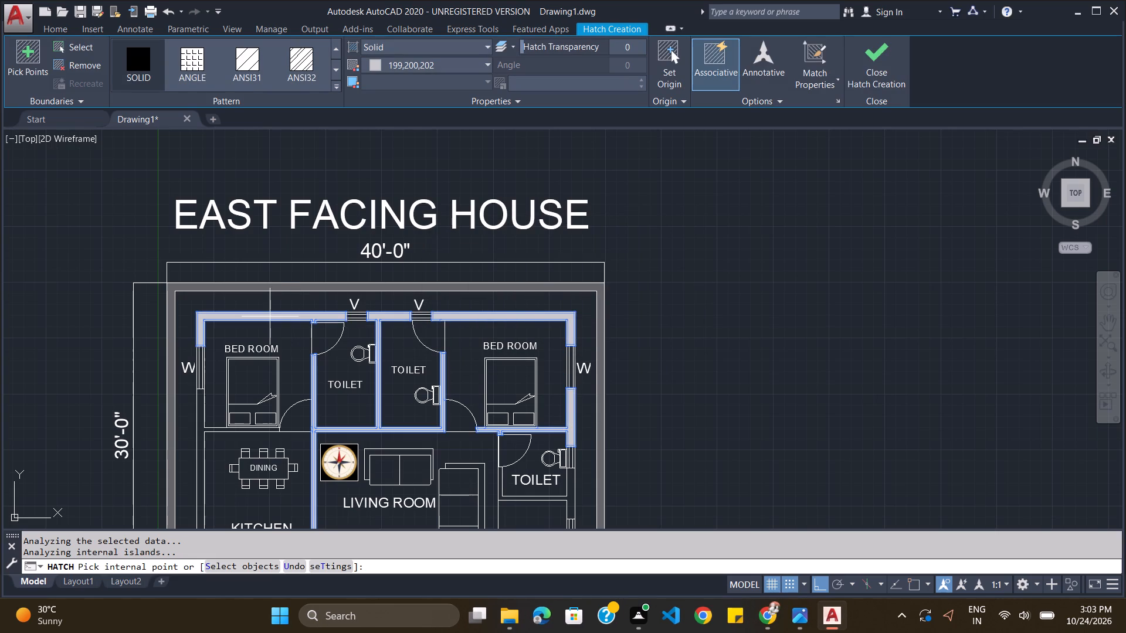
Add the kitchen's outer wall, the lower wall from W1 to the puja room, and the small wall piece between MD and W1 to the hatch.
scroll(525, 288, down, 2)
scroll(417, 417, up, 3)
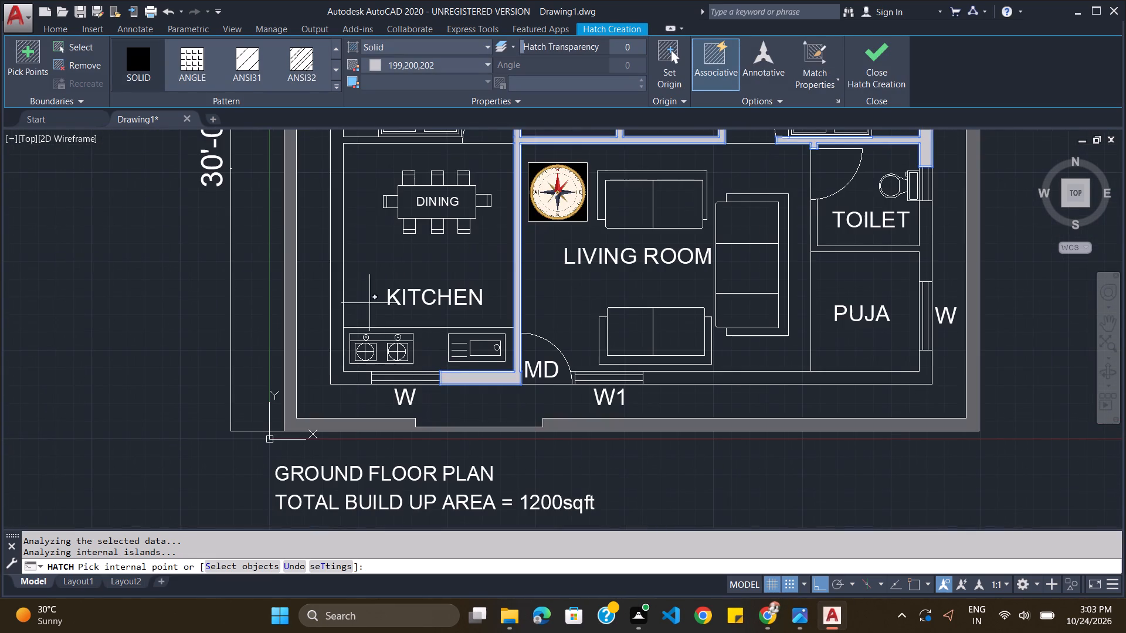
click(332, 282)
scroll(394, 294, down, 1)
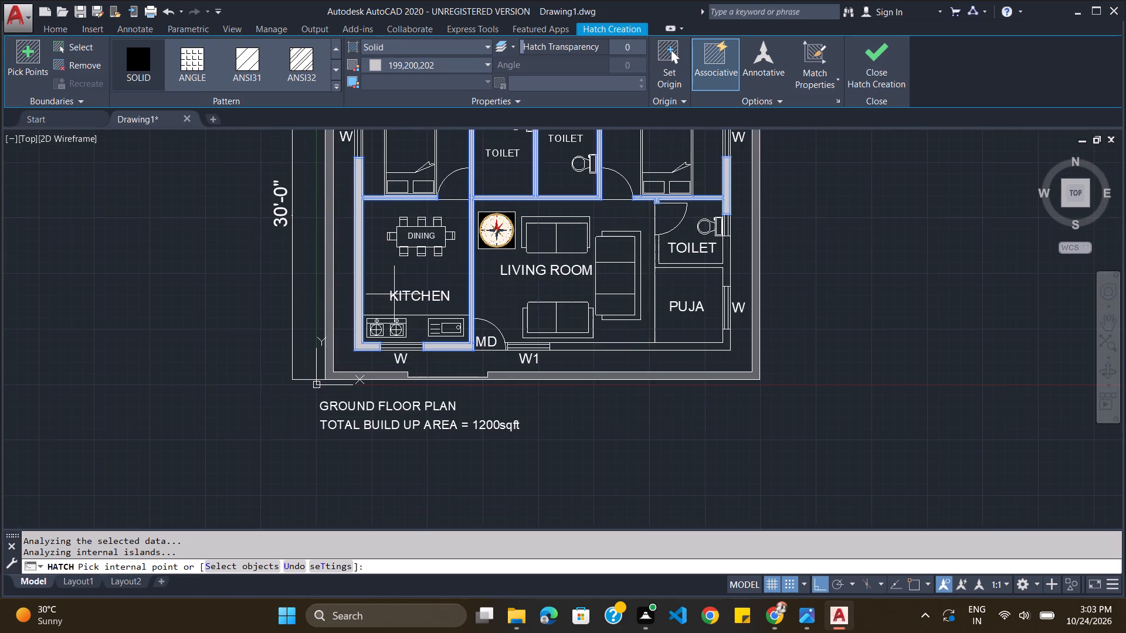
scroll(386, 240, down, 2)
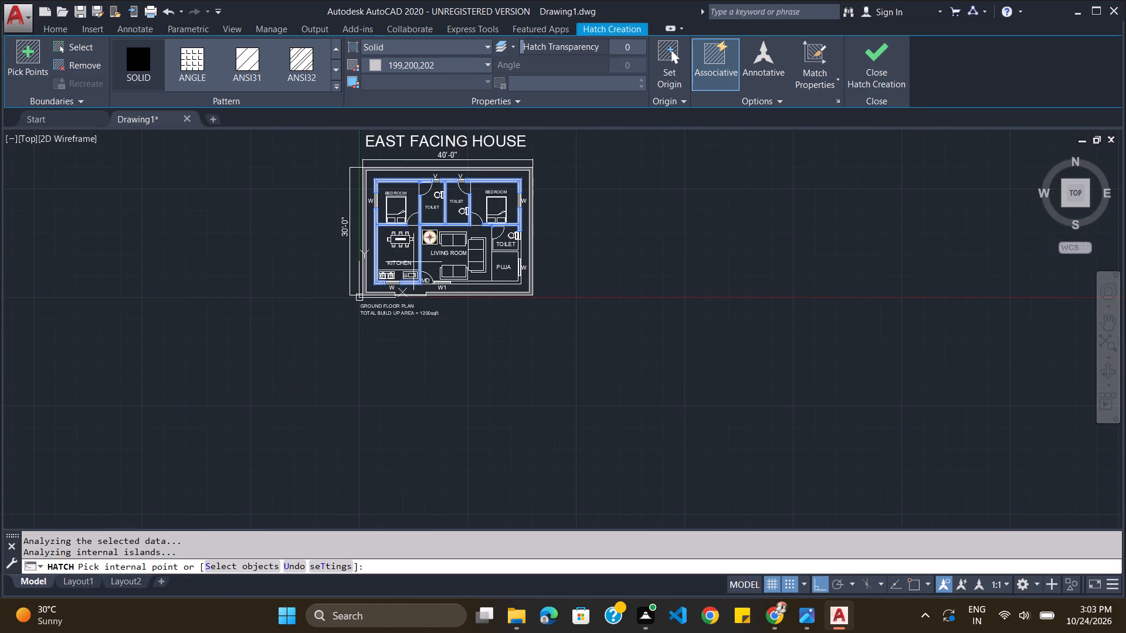
scroll(436, 271, up, 3)
scroll(470, 310, up, 2)
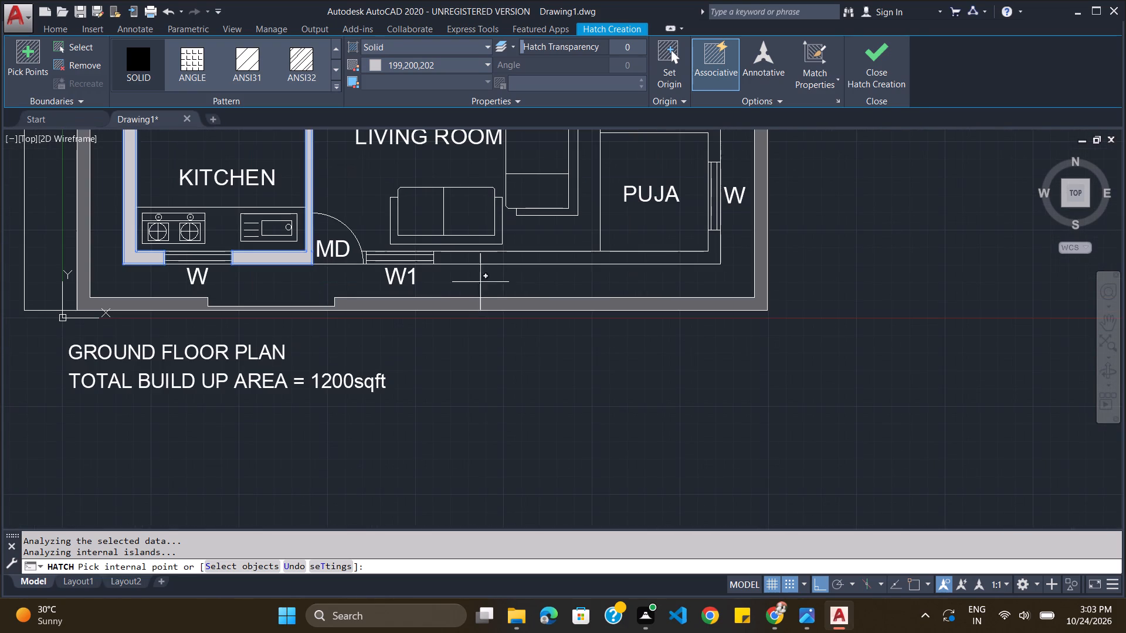
click(482, 262)
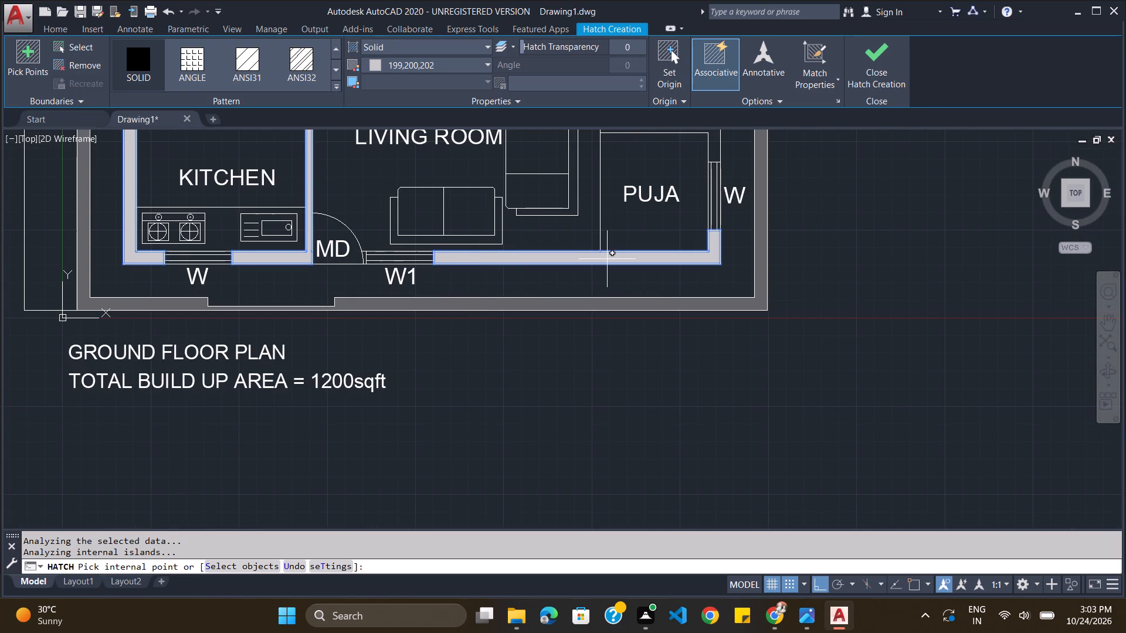
scroll(385, 254, up, 3)
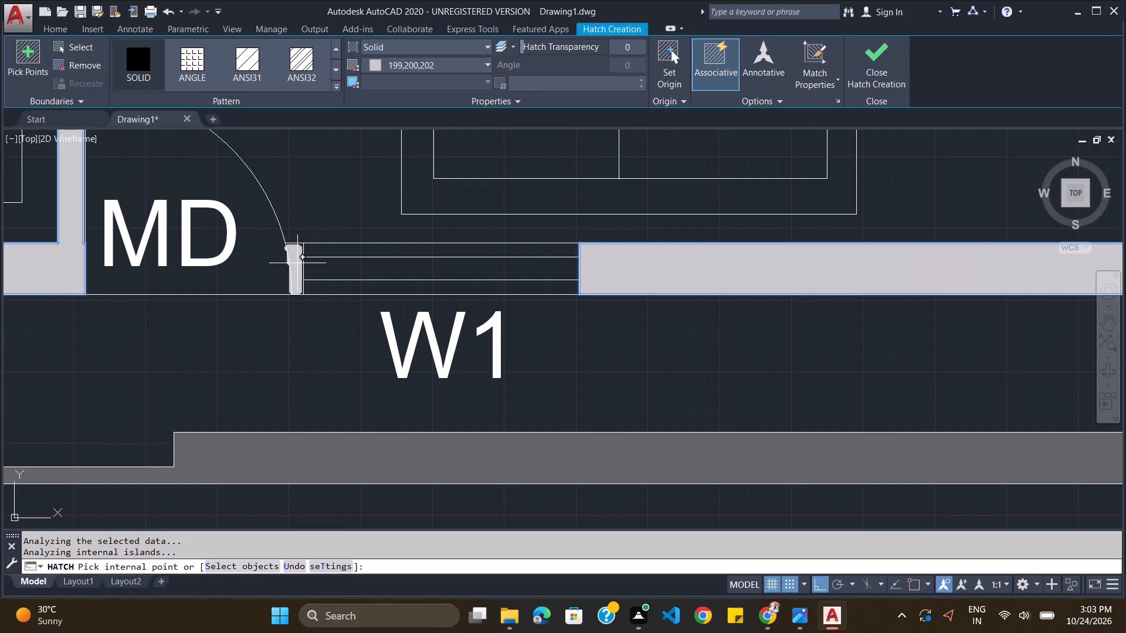
click(298, 262)
Add the walls around the toilet above the puja room to the light grey hatch and finish it.
scroll(765, 215, down, 5)
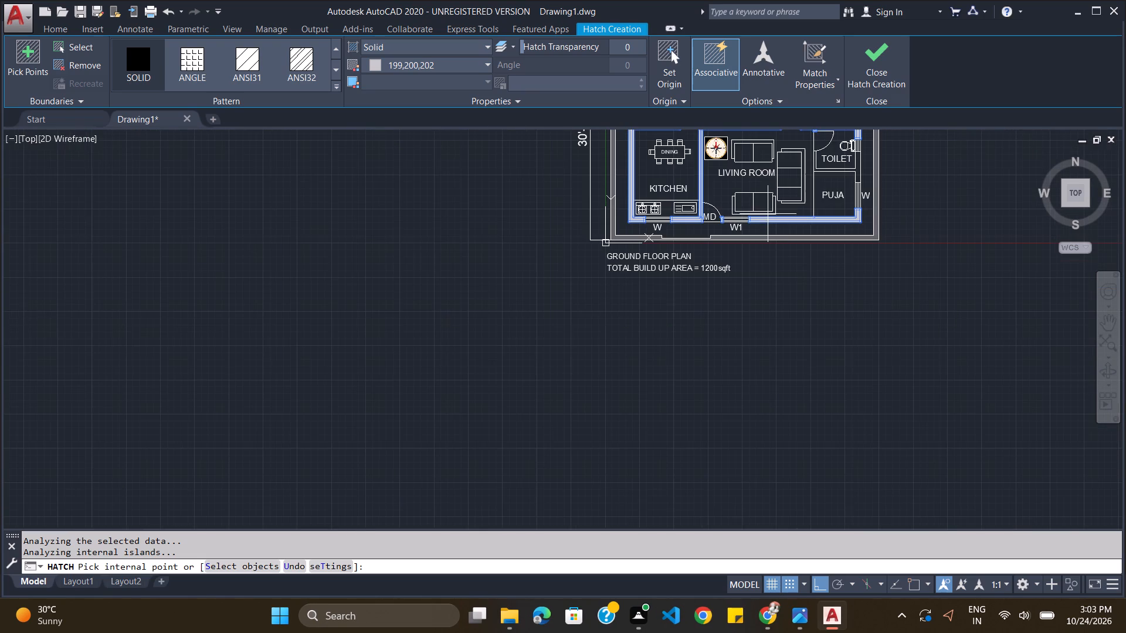
scroll(847, 207, up, 3)
scroll(845, 206, down, 2)
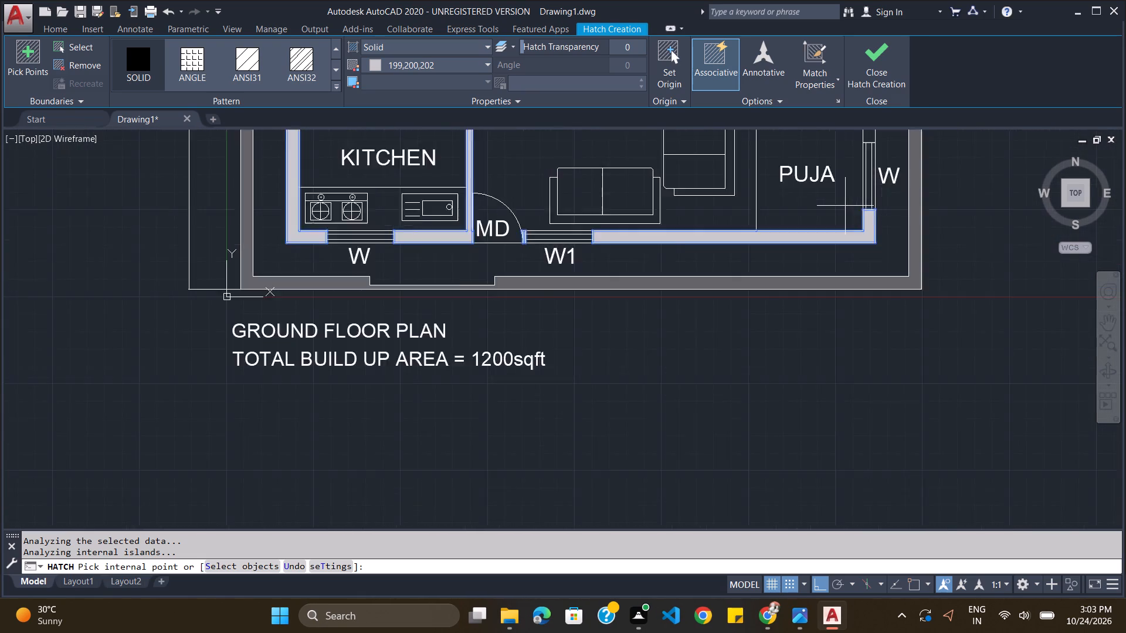
scroll(845, 206, down, 1)
scroll(868, 174, up, 2)
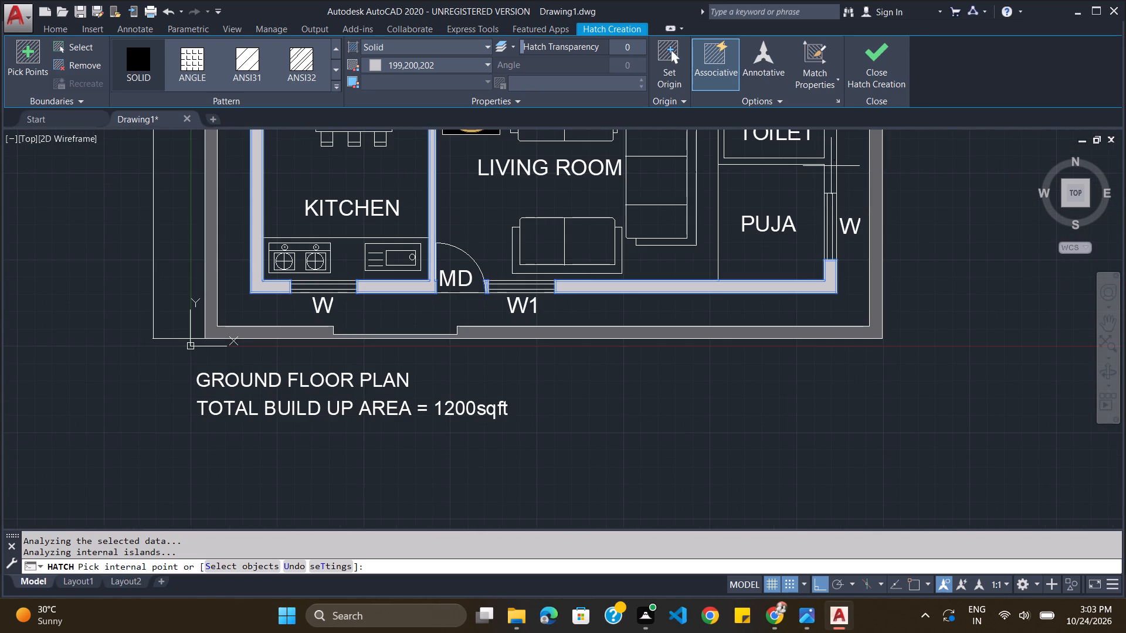
click(830, 166)
scroll(826, 199, down, 3)
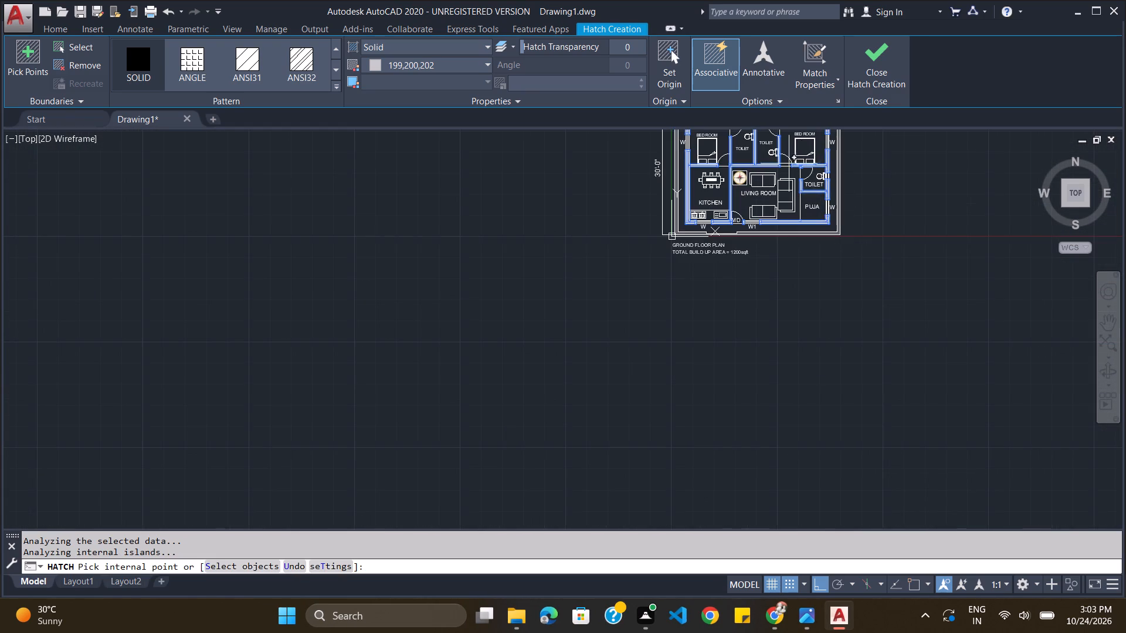
scroll(785, 164, up, 5)
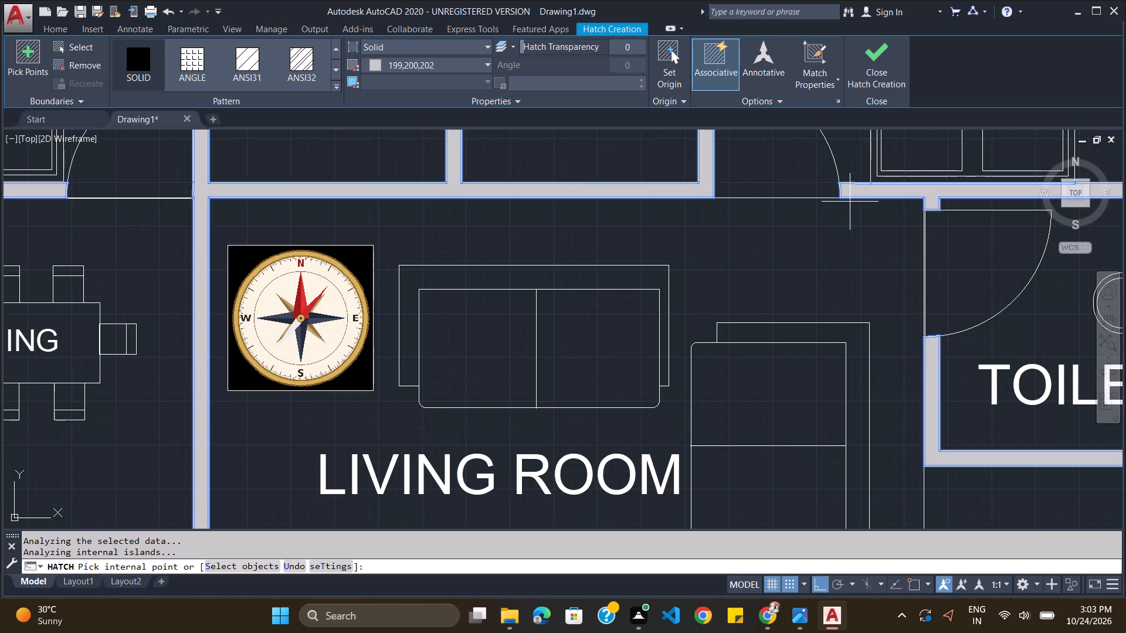
scroll(850, 202, down, 5)
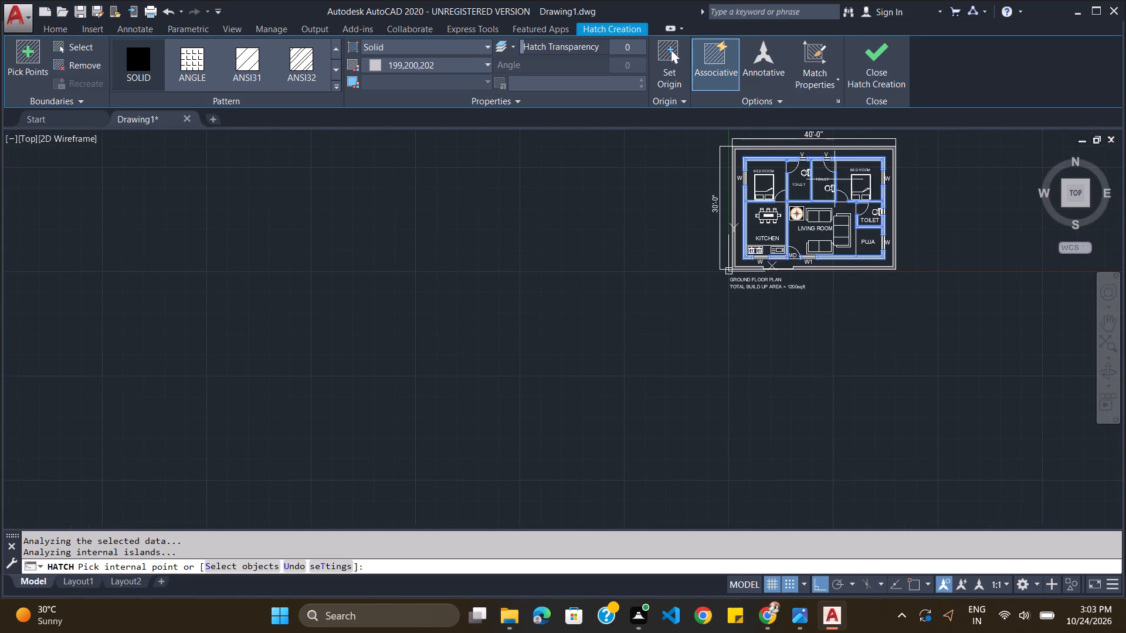
scroll(806, 162, up, 4)
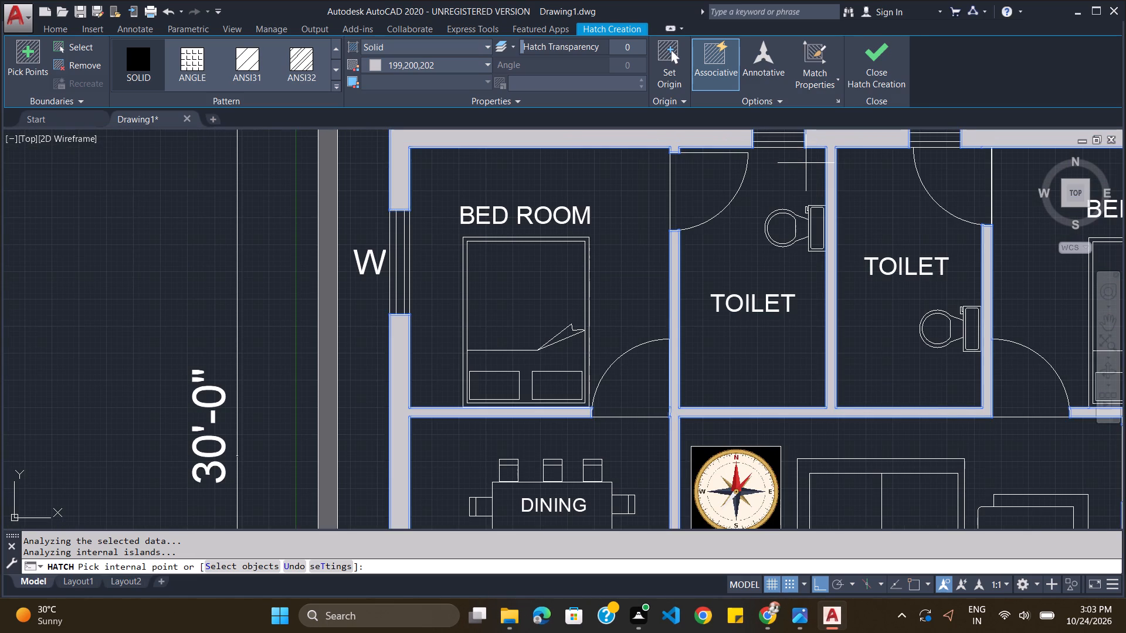
scroll(836, 166, down, 2)
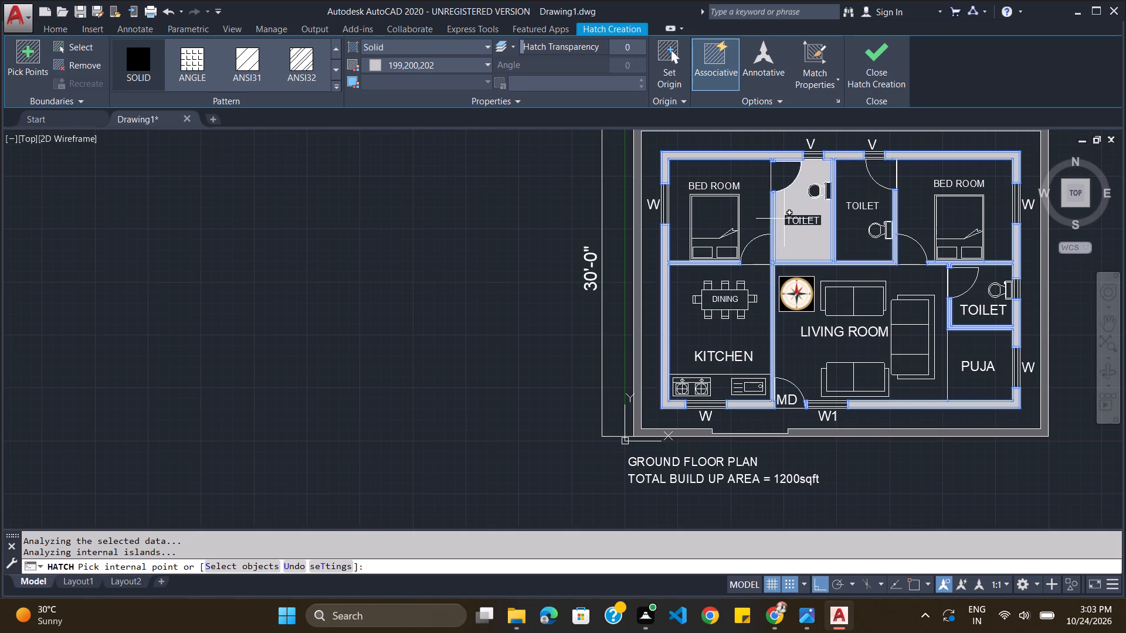
key(Escape)
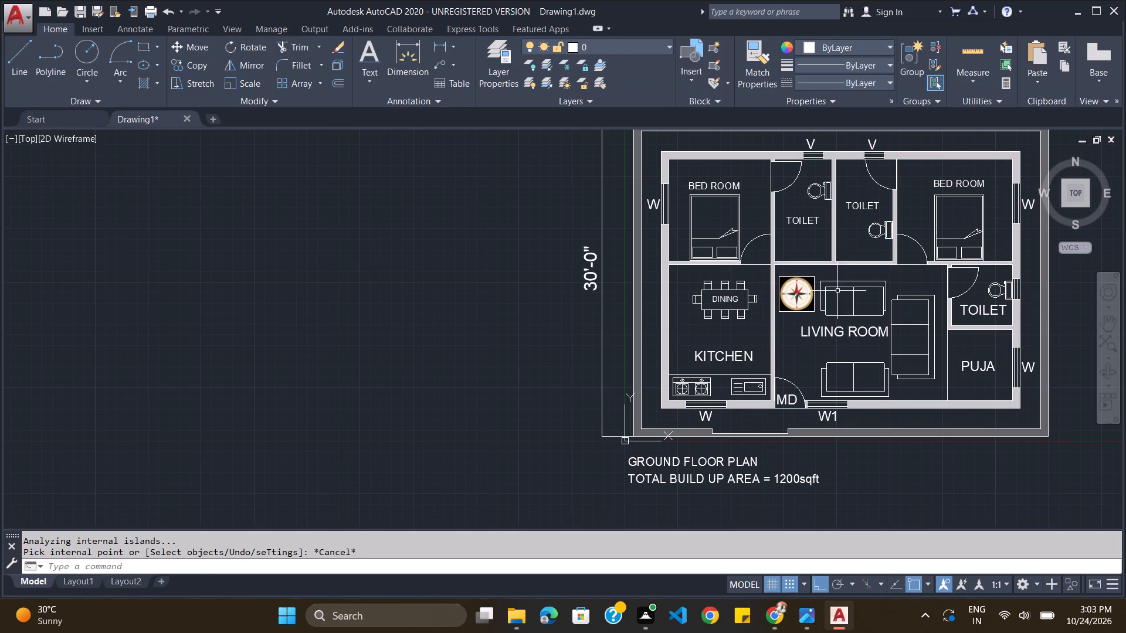
Compare the plan's wall shading with the walls in the east facing house reference image.
scroll(837, 288, down, 3)
scroll(891, 262, up, 3)
scroll(919, 432, up, 1)
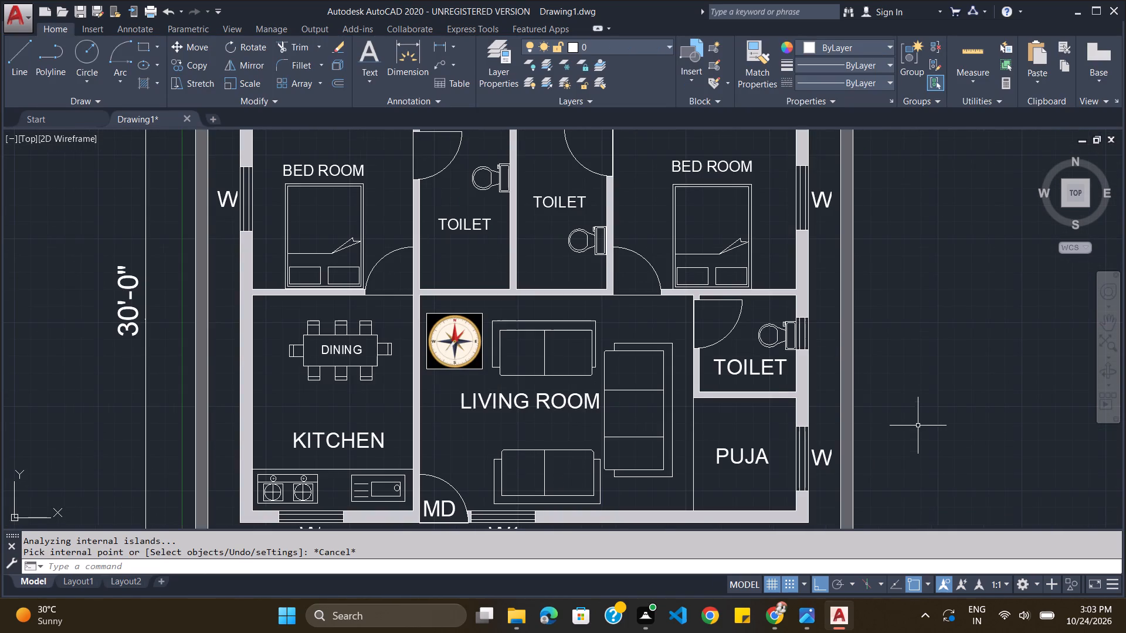
scroll(908, 387, down, 2)
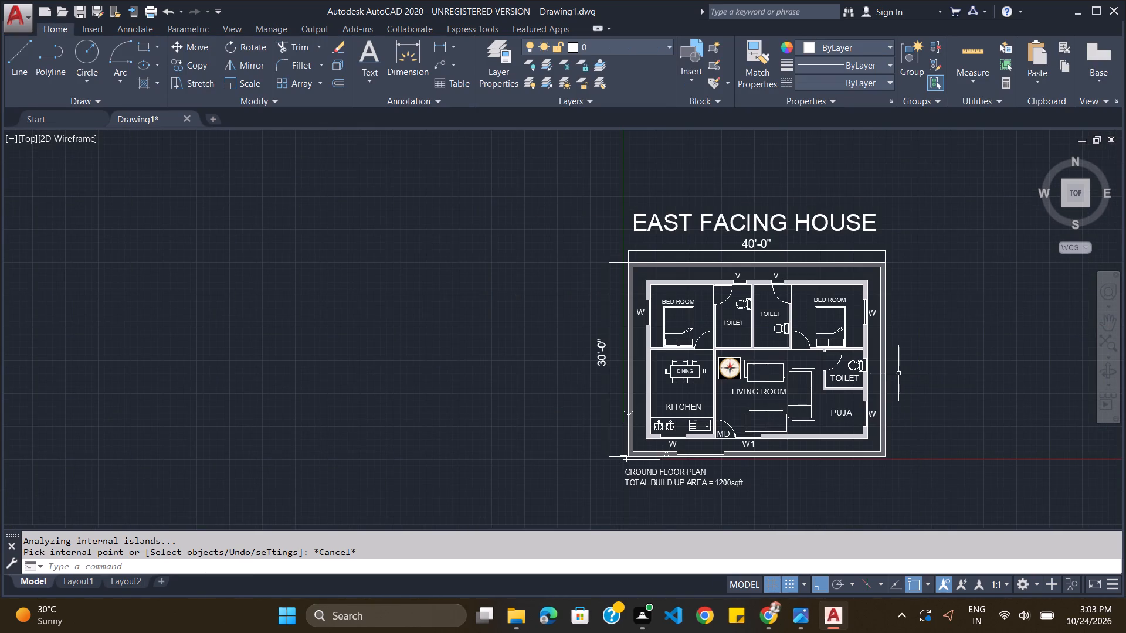
key(alt+Tab)
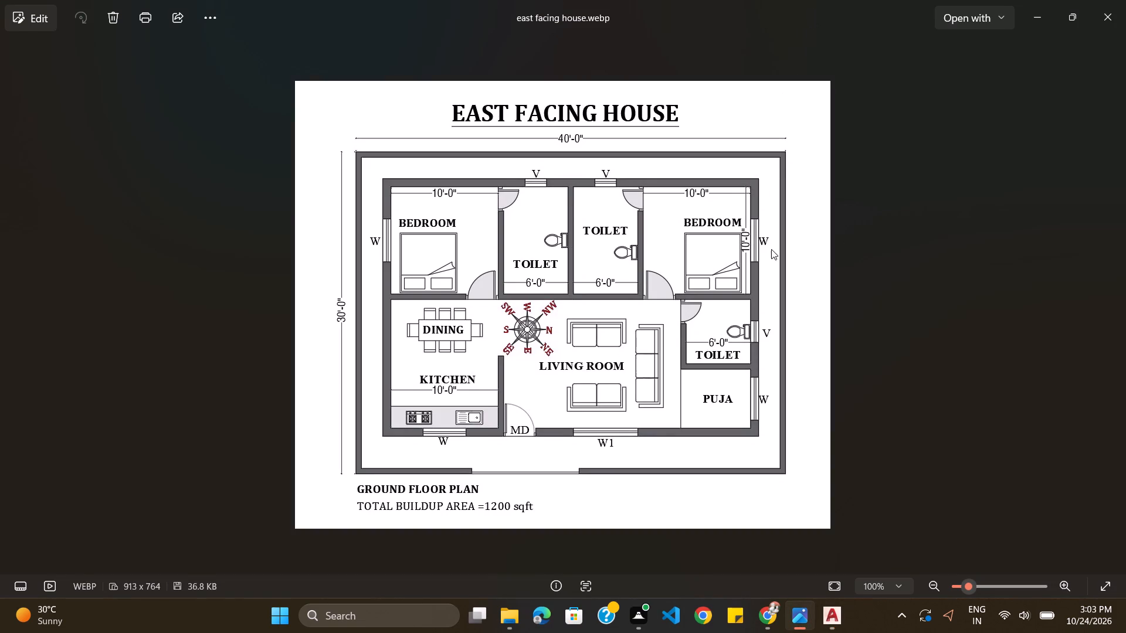
key(alt+Tab)
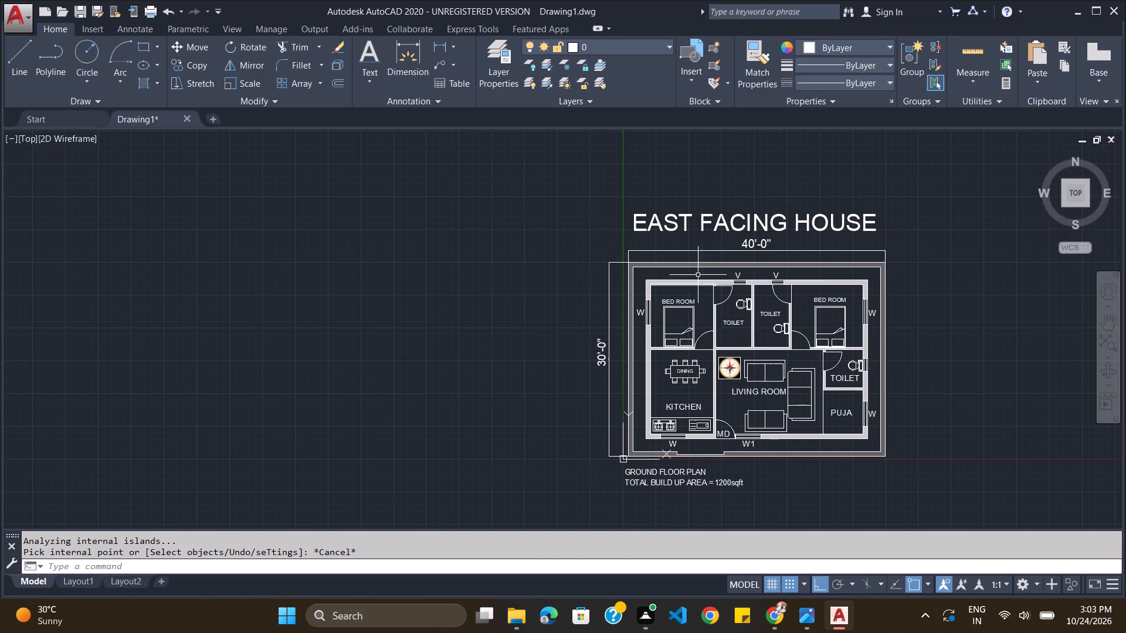
key(alt+Tab)
key(alt+Tab)
Start a solid hatch in dark grey 99,100,102 and fill the upper outer walls, the toilet partitions and the kitchen–living room wall.
click(143, 81)
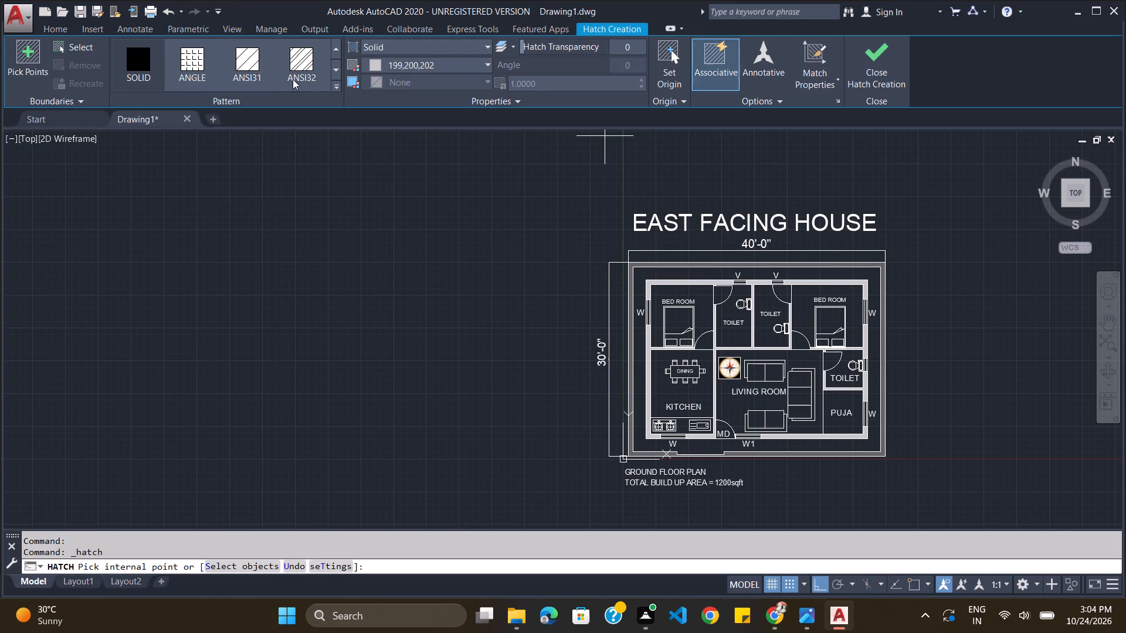
click(413, 63)
click(372, 155)
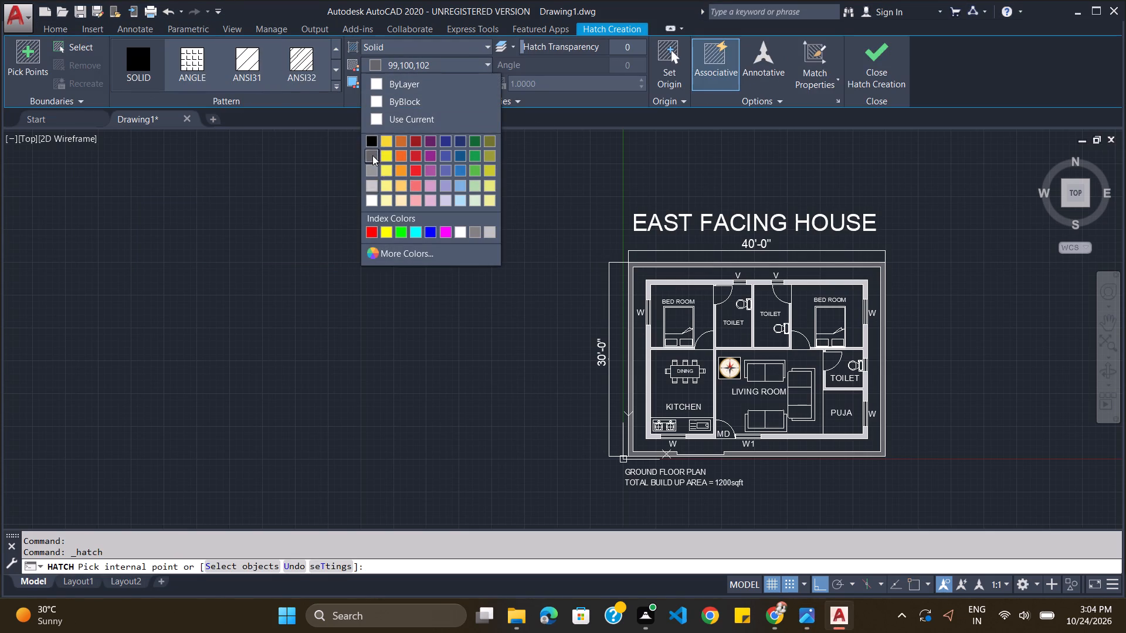
click(710, 284)
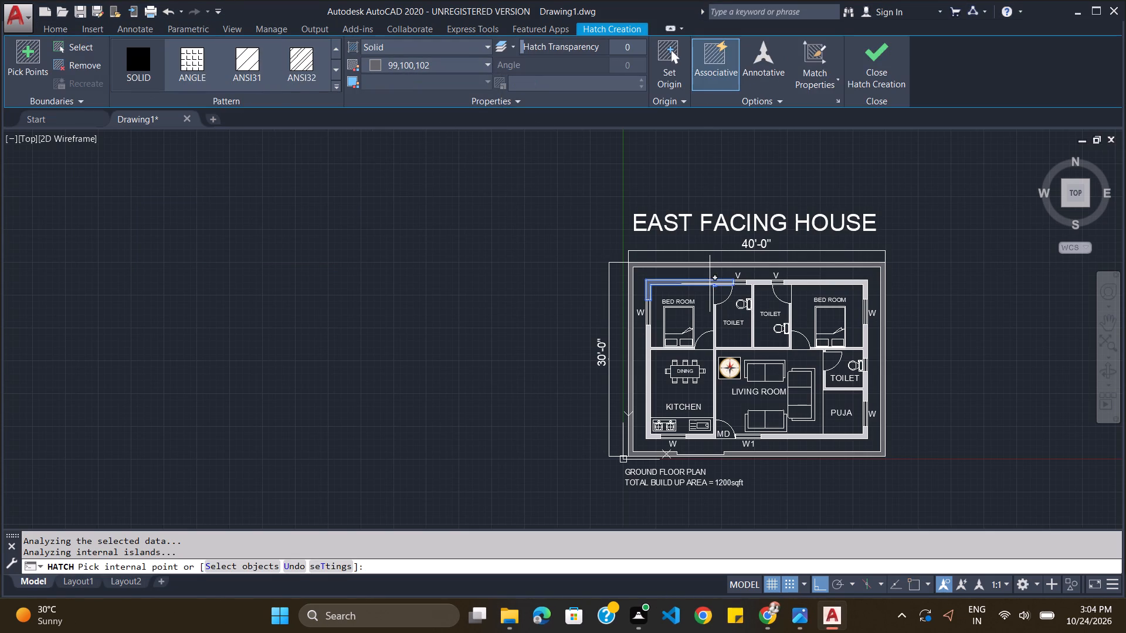
click(794, 284)
click(764, 284)
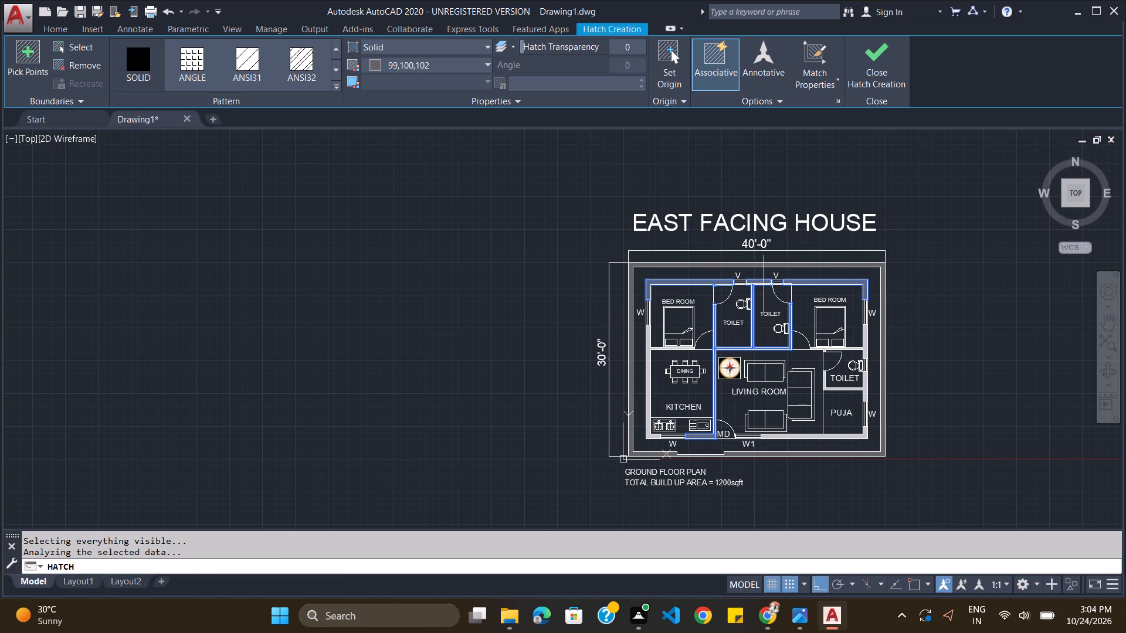
Add the kitchen's outer wall, the second bedroom's lower wall, the walls around the toilet above the puja room and the lower wall from W1 to the hatch.
click(648, 348)
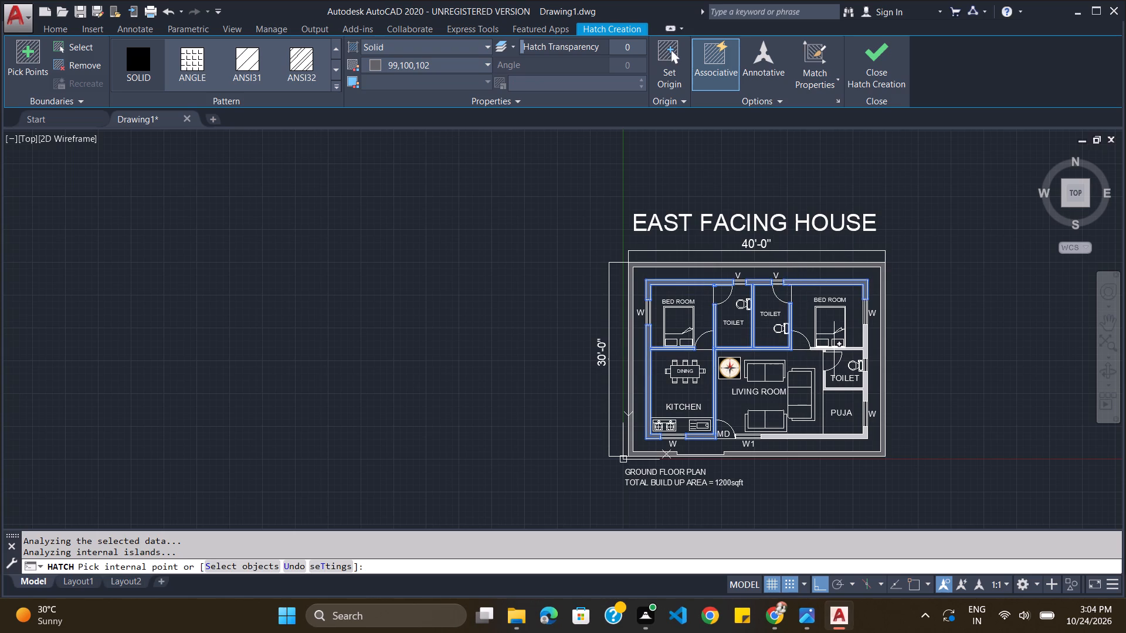
click(834, 350)
click(667, 309)
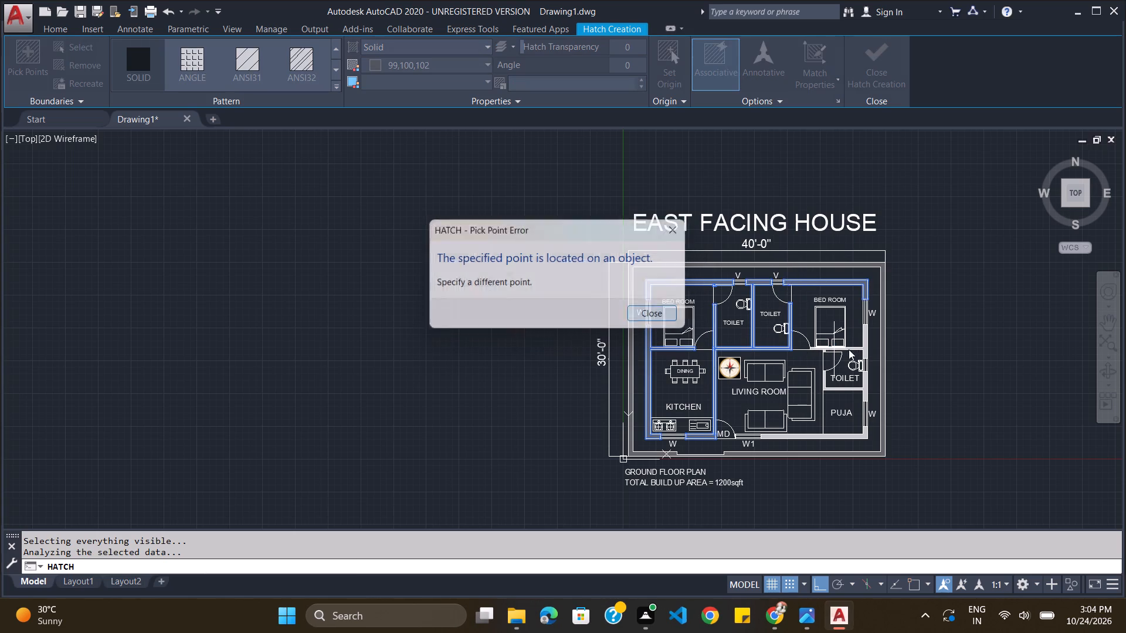
click(865, 345)
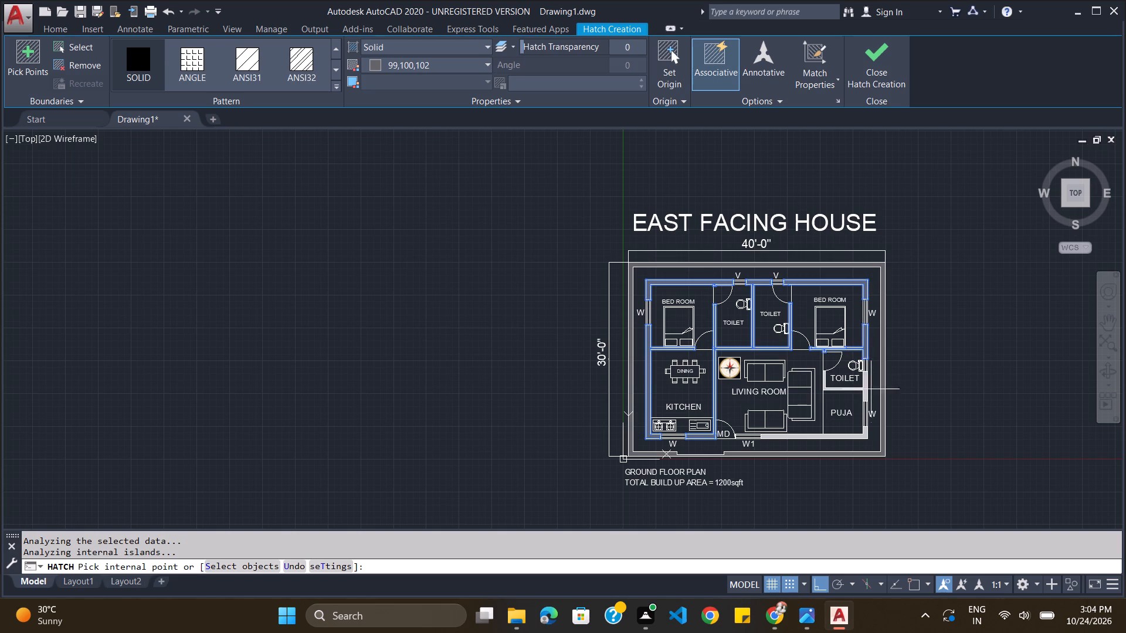
click(865, 392)
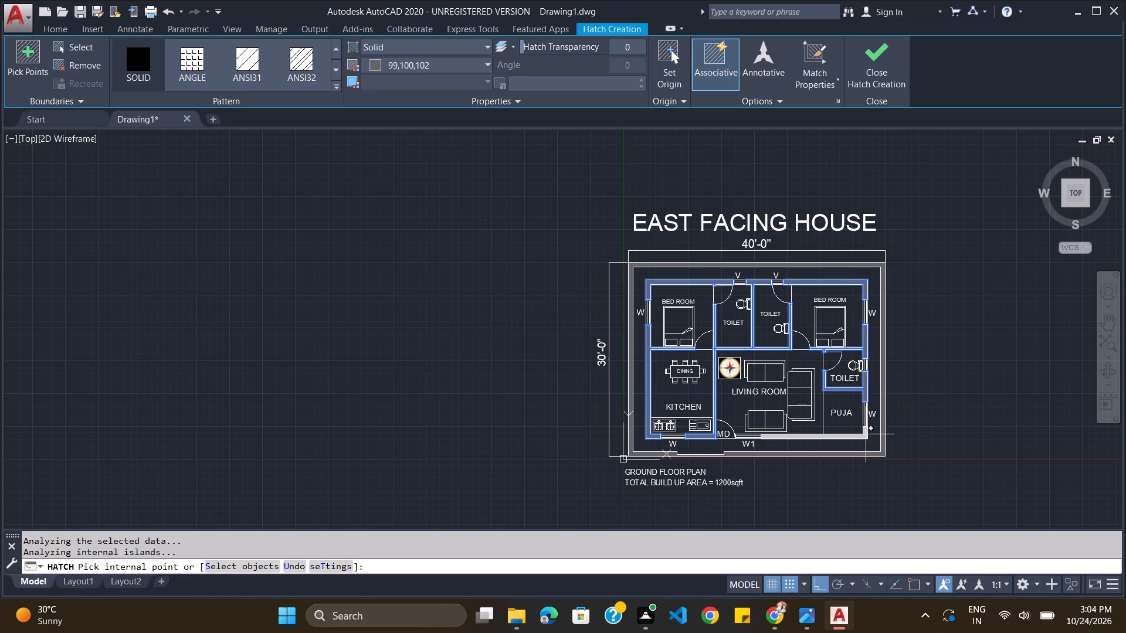
click(866, 434)
Check the reference image, add the small wall piece between MD and W1 to the dark grey hatch, and finish it.
key(alt+Tab)
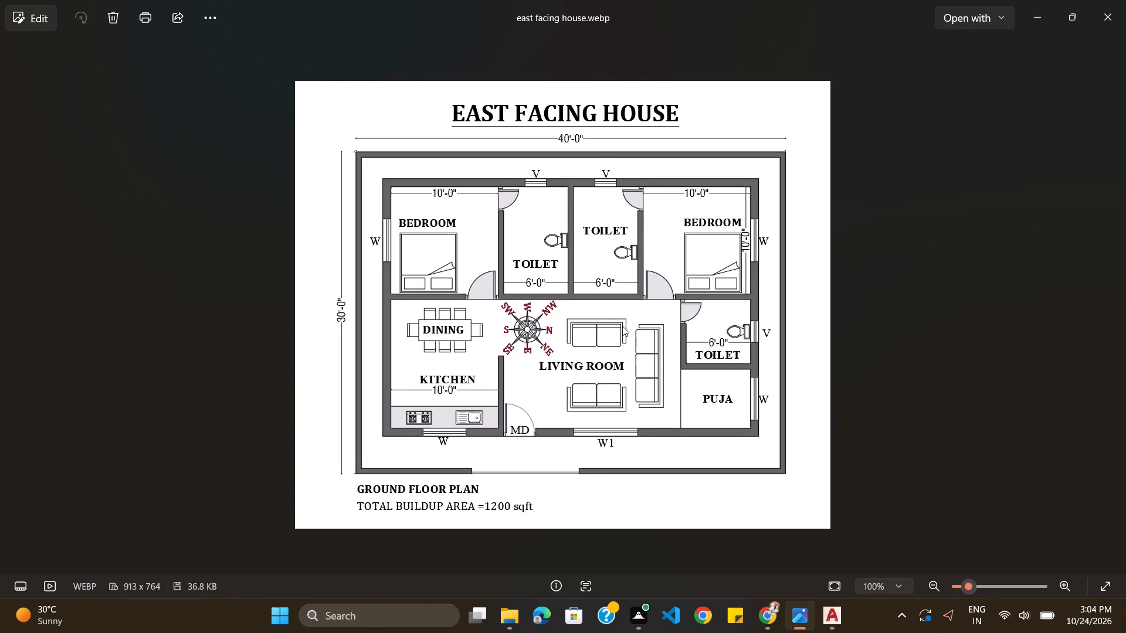
key(alt+Tab)
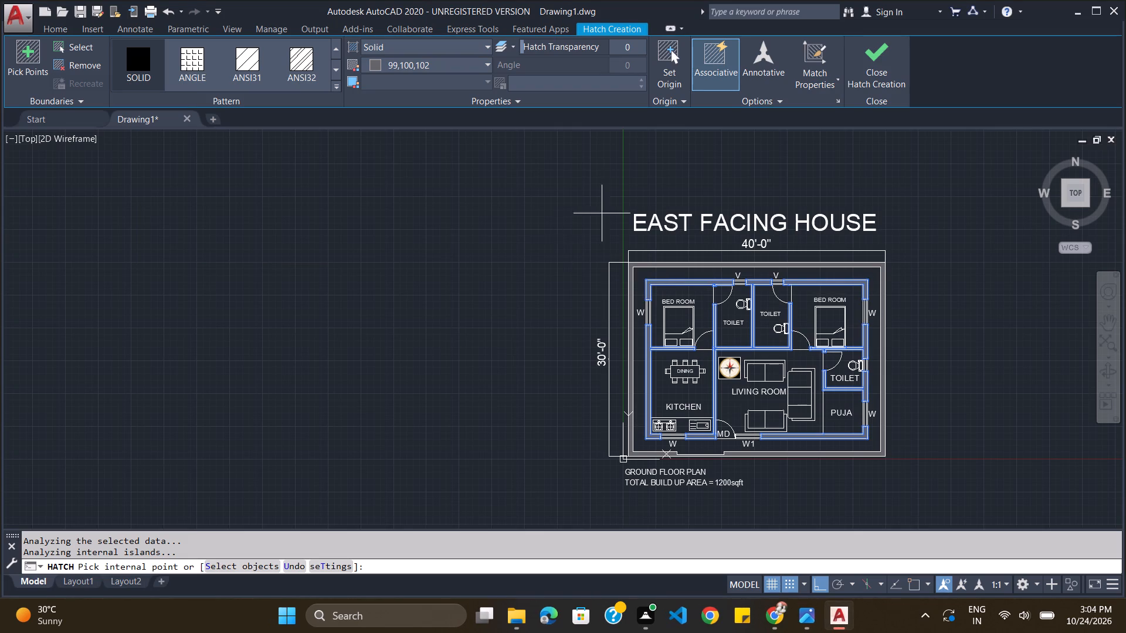
scroll(883, 497, up, 2)
scroll(846, 417, down, 1)
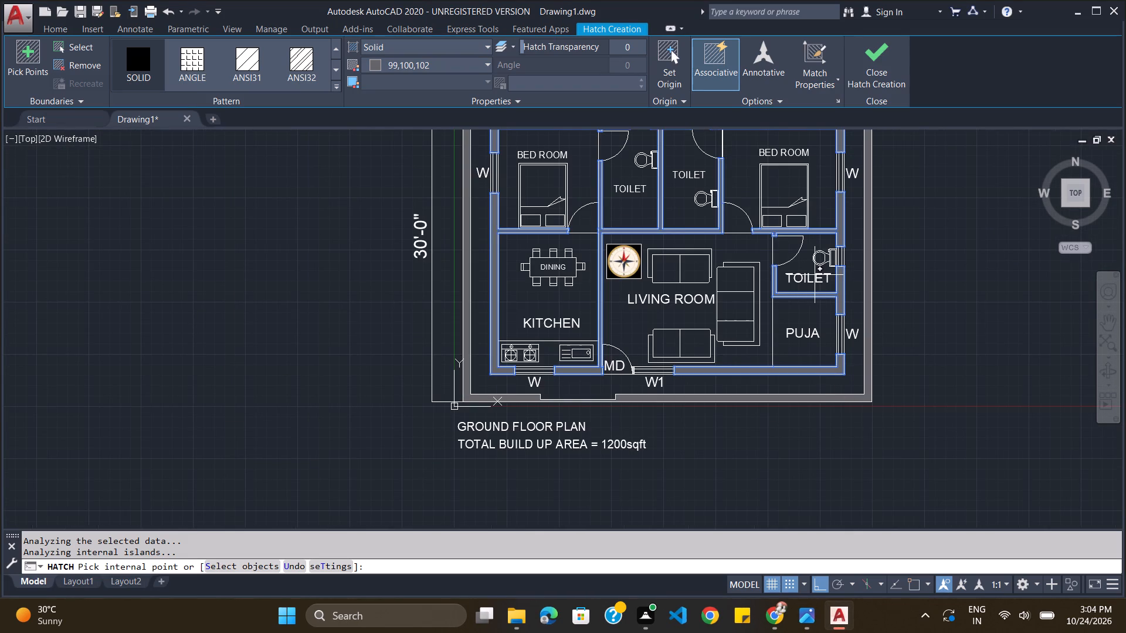
scroll(815, 275, up, 2)
scroll(378, 482, down, 2)
scroll(363, 496, up, 4)
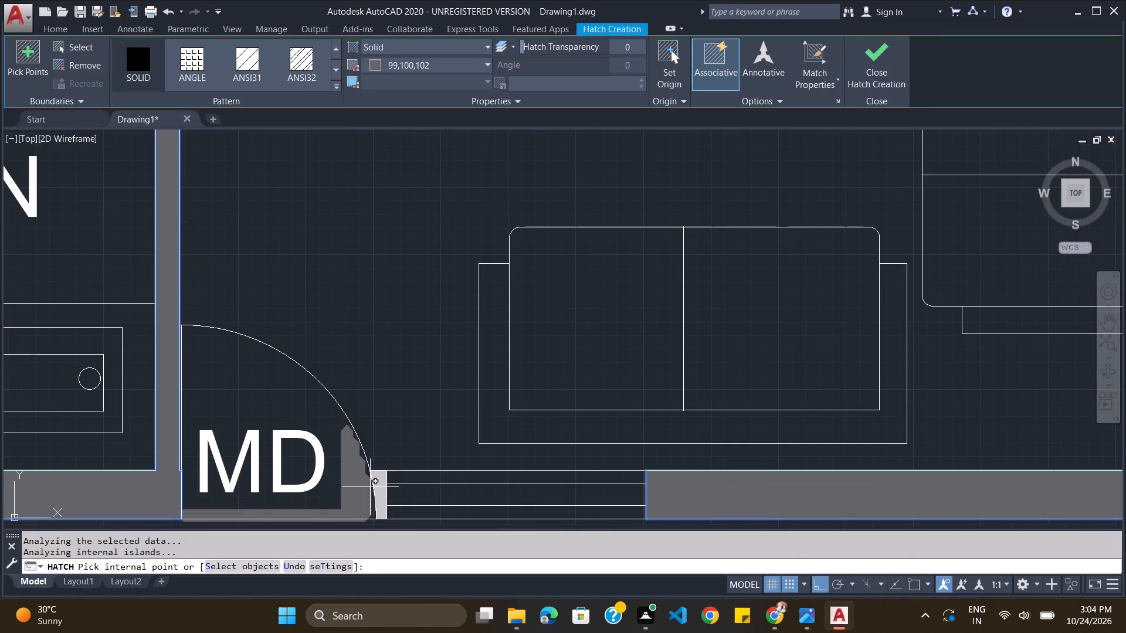
click(378, 491)
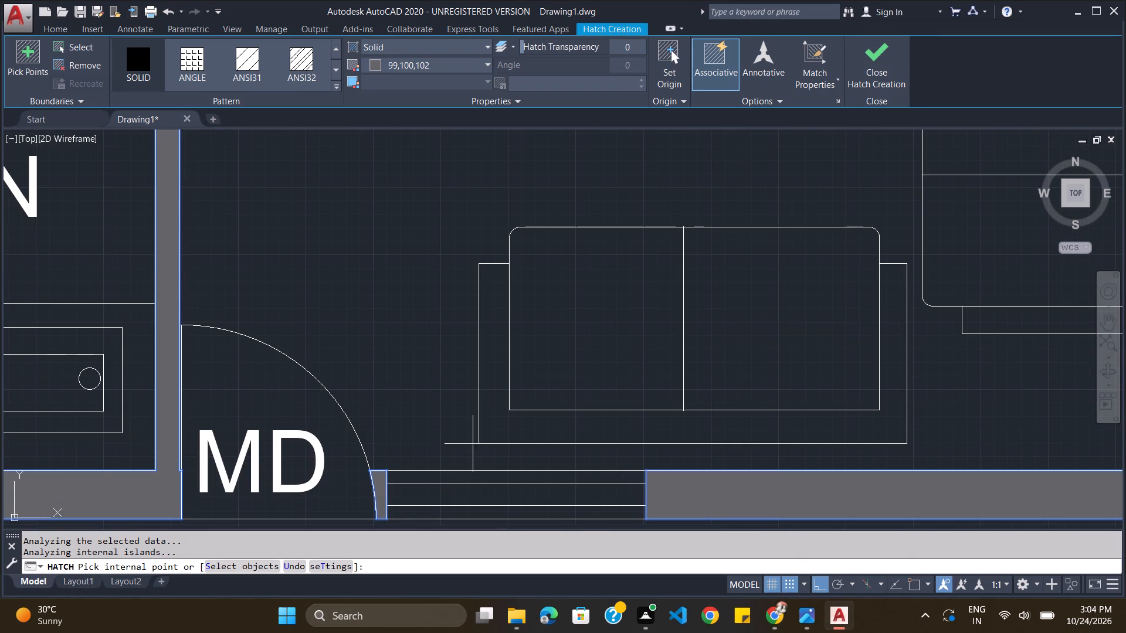
scroll(482, 413, down, 2)
scroll(670, 345, down, 3)
key(alt+Tab)
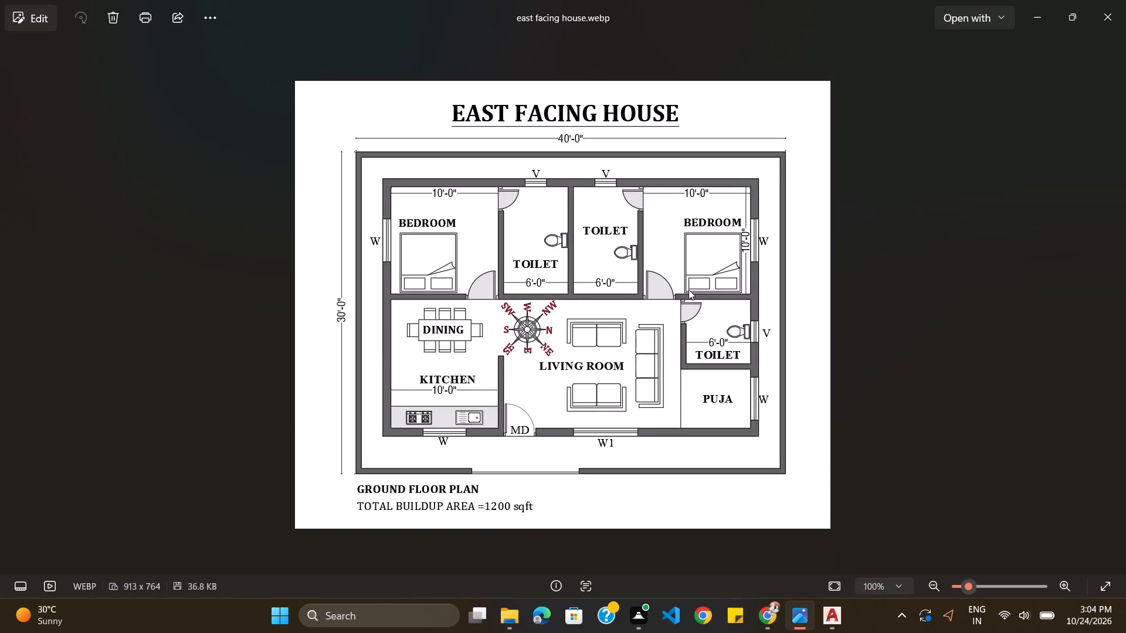
key(alt+Tab)
scroll(525, 277, down, 1)
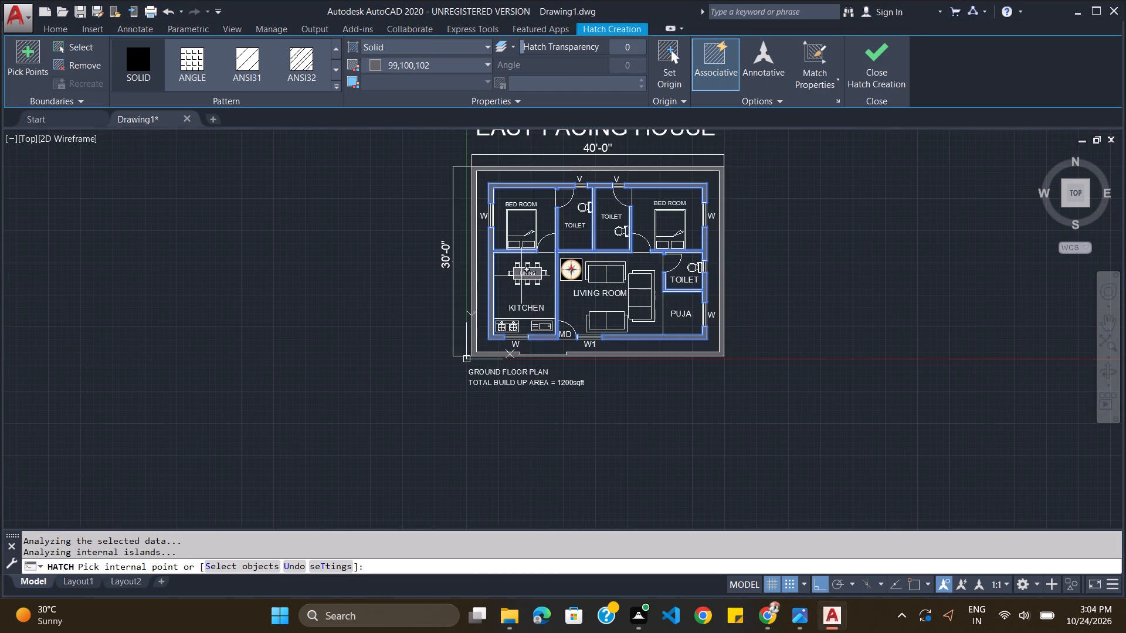
scroll(571, 215, up, 2)
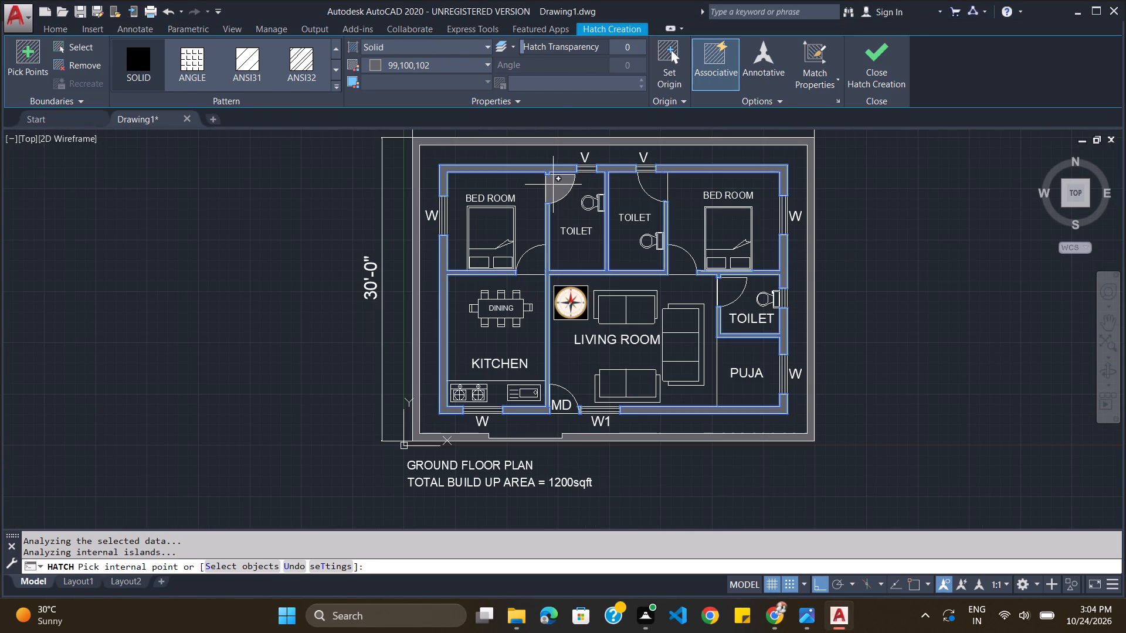
key(Escape)
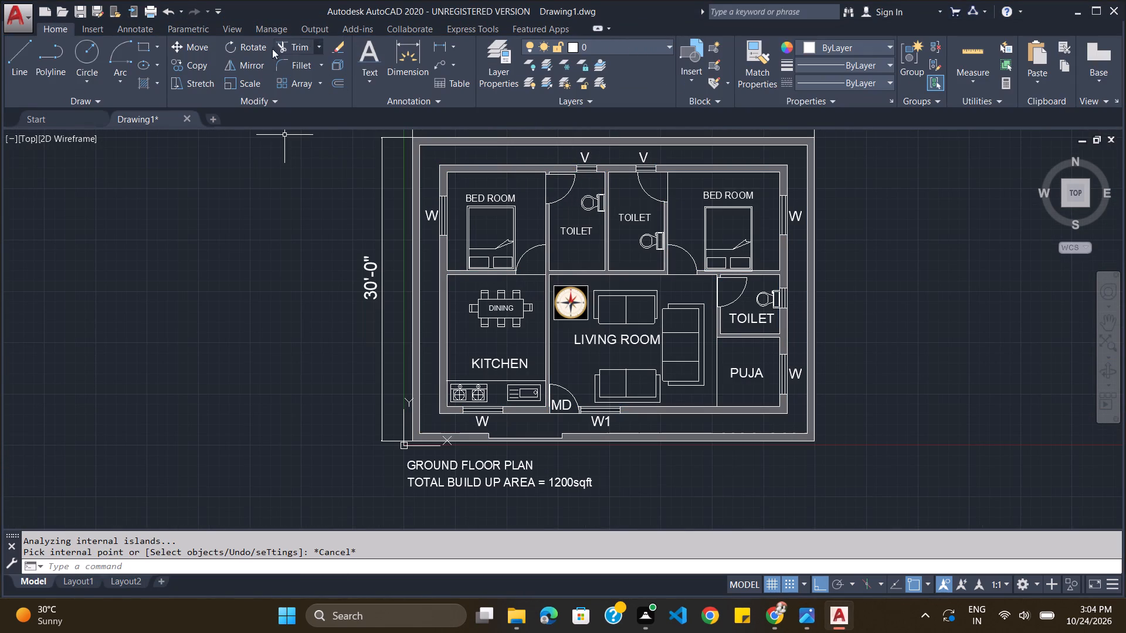
Start a solid hatch in light violet 152,152,204 and fill the door swings of the three toilets.
click(159, 87)
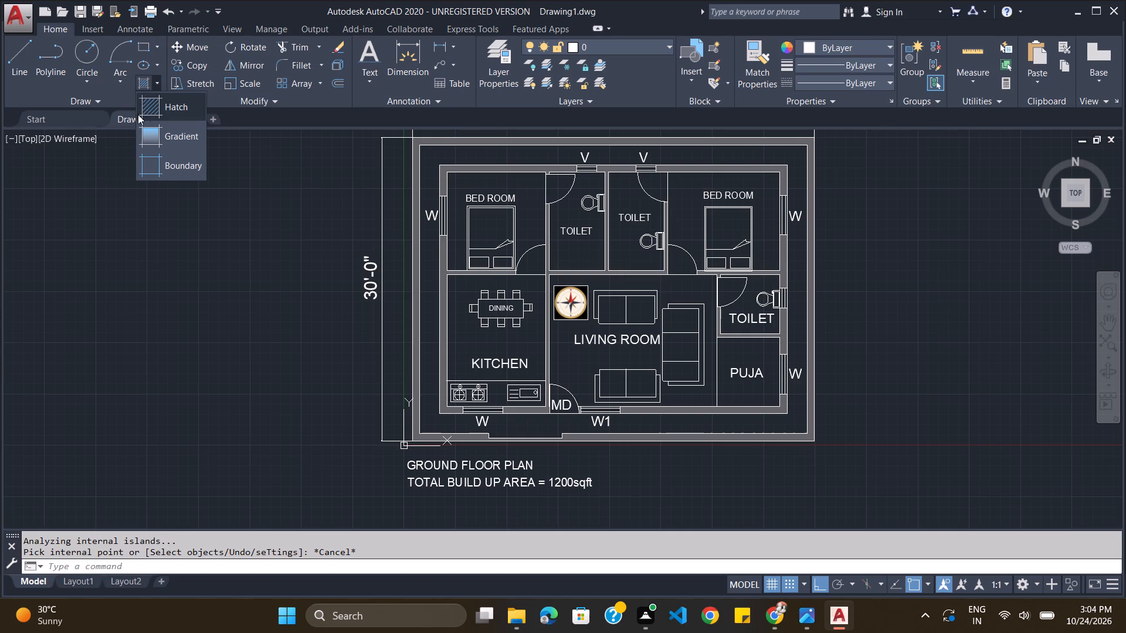
click(145, 113)
click(396, 66)
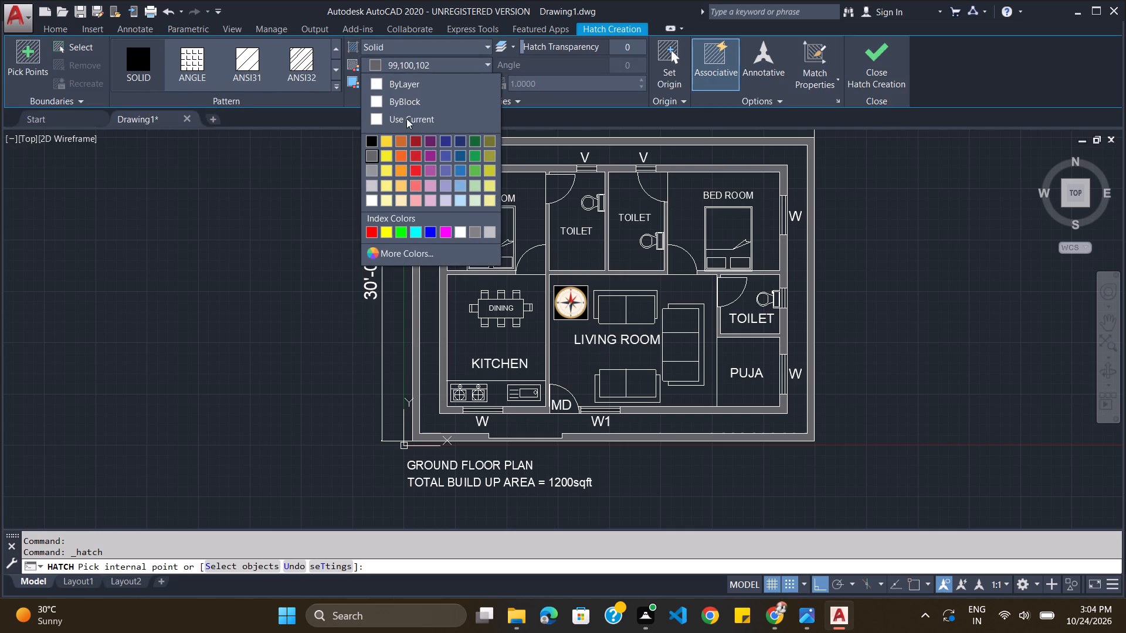
click(373, 171)
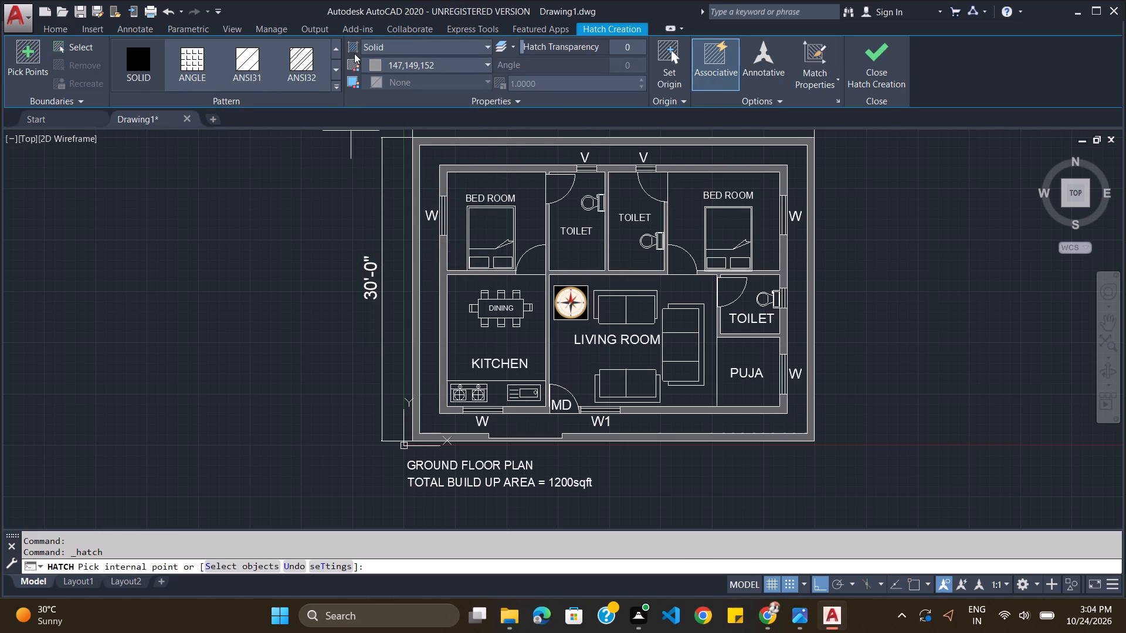
key(alt+Tab)
key(alt+Tab)
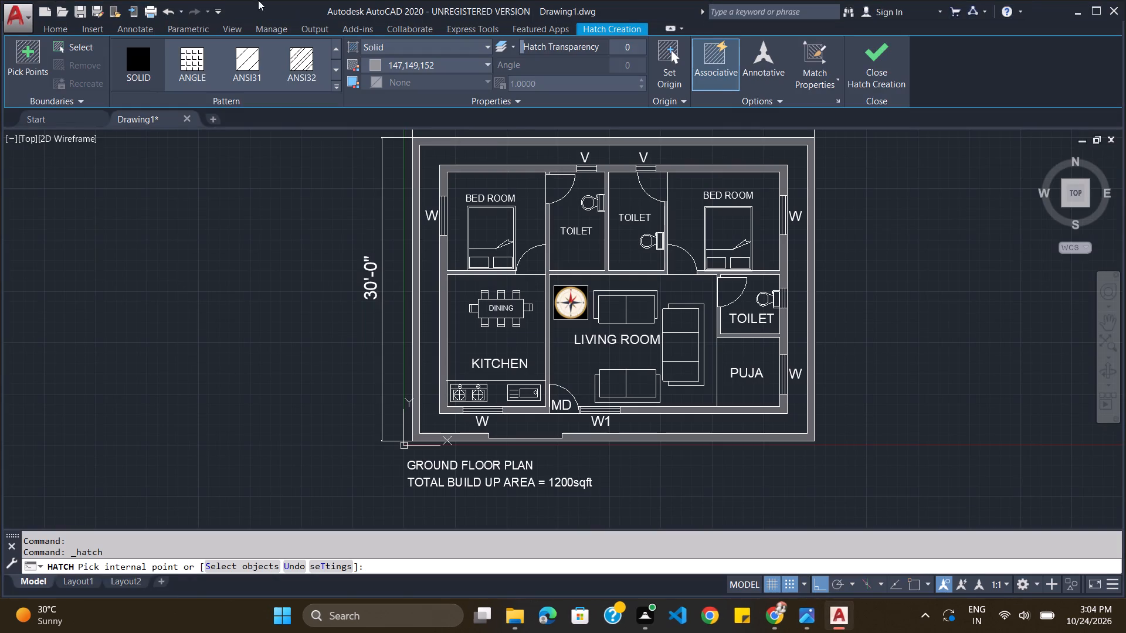
click(389, 64)
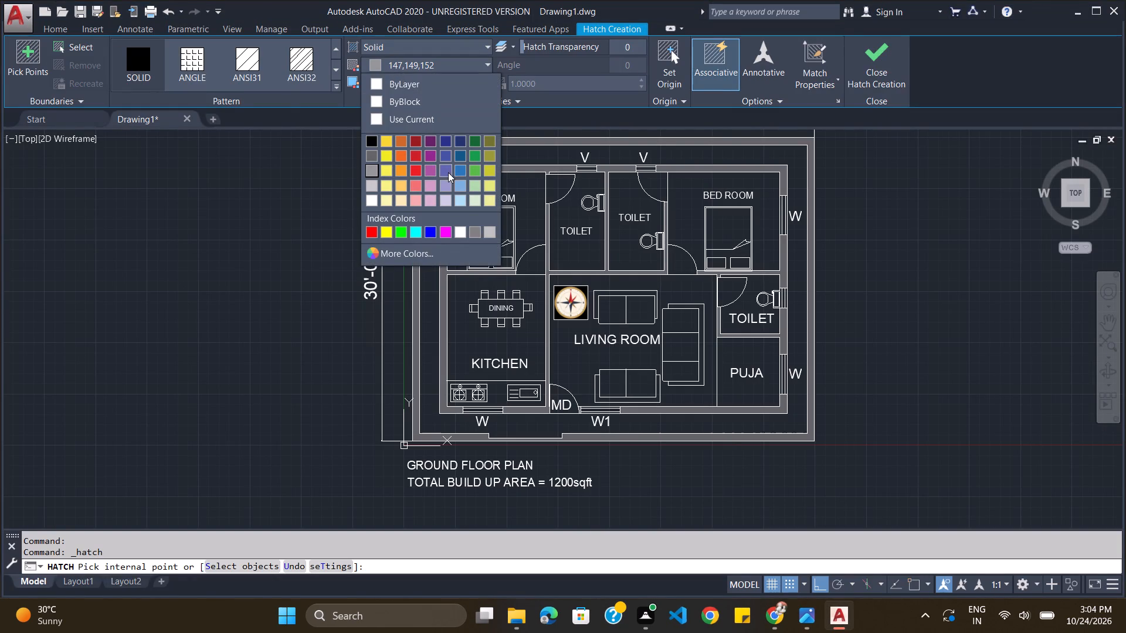
click(446, 183)
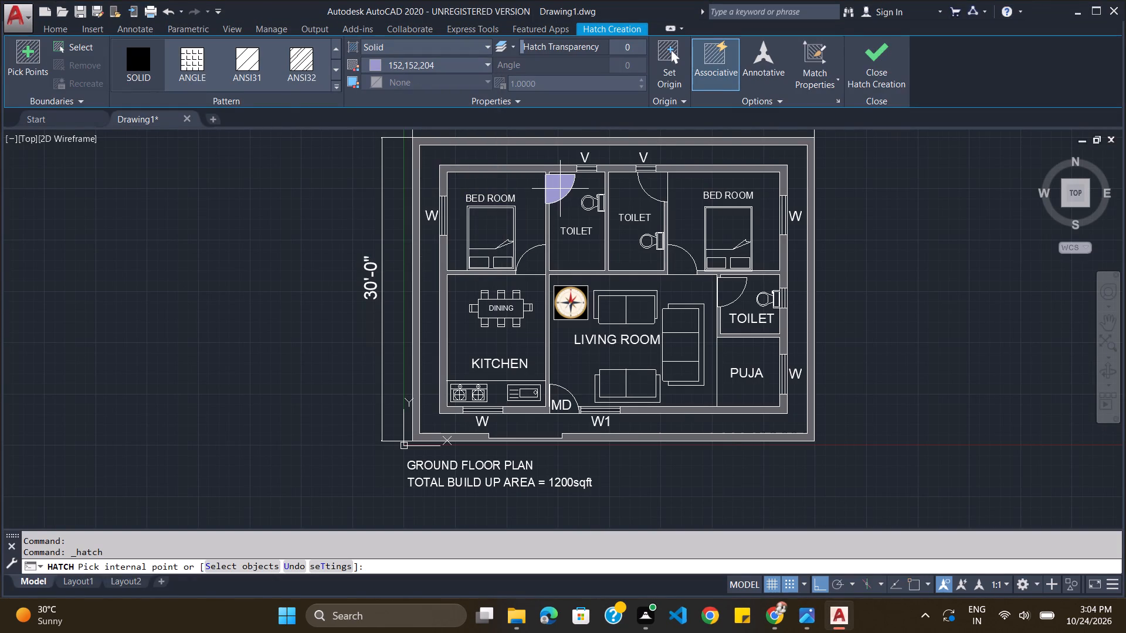
click(562, 188)
click(654, 186)
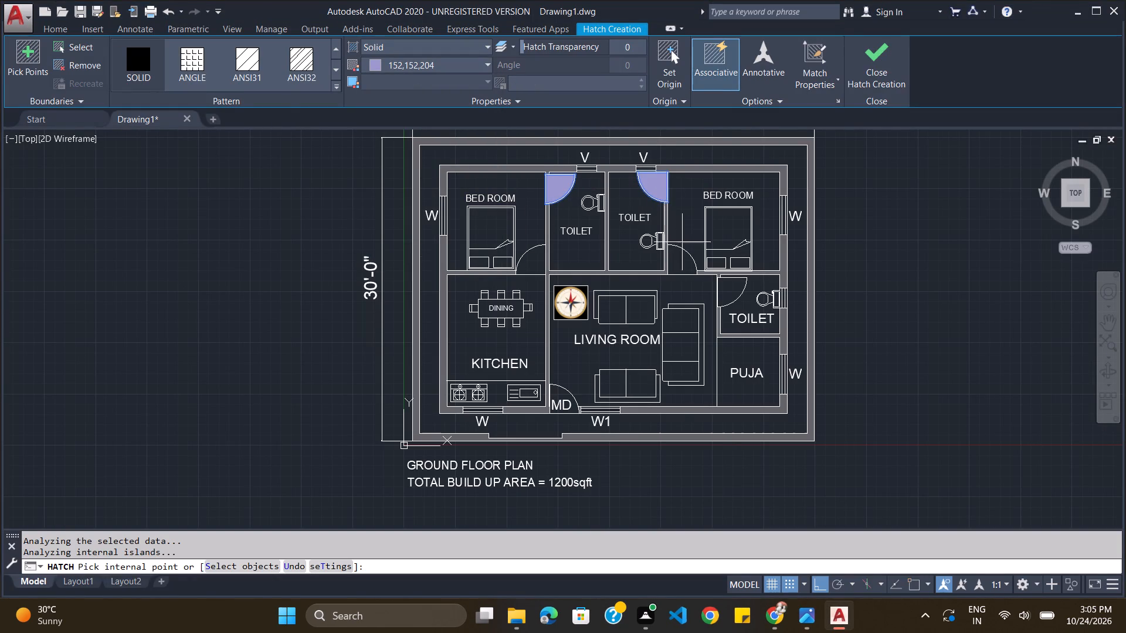
click(724, 297)
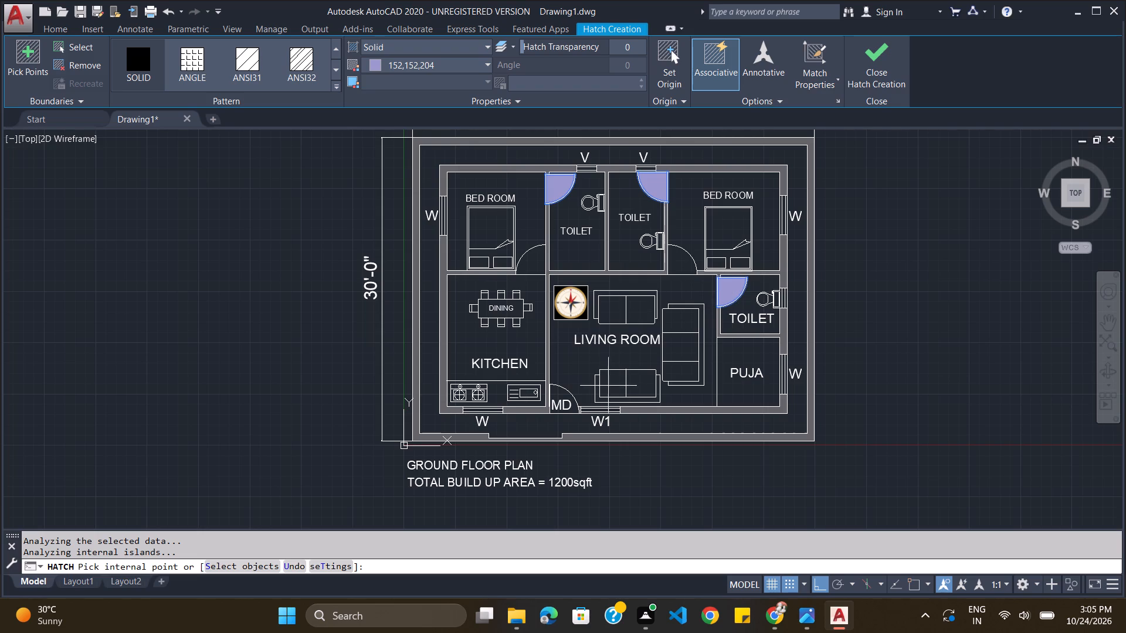
Add the main door's swing and both bedroom door swings to the light violet hatch, checking against the reference image.
click(559, 399)
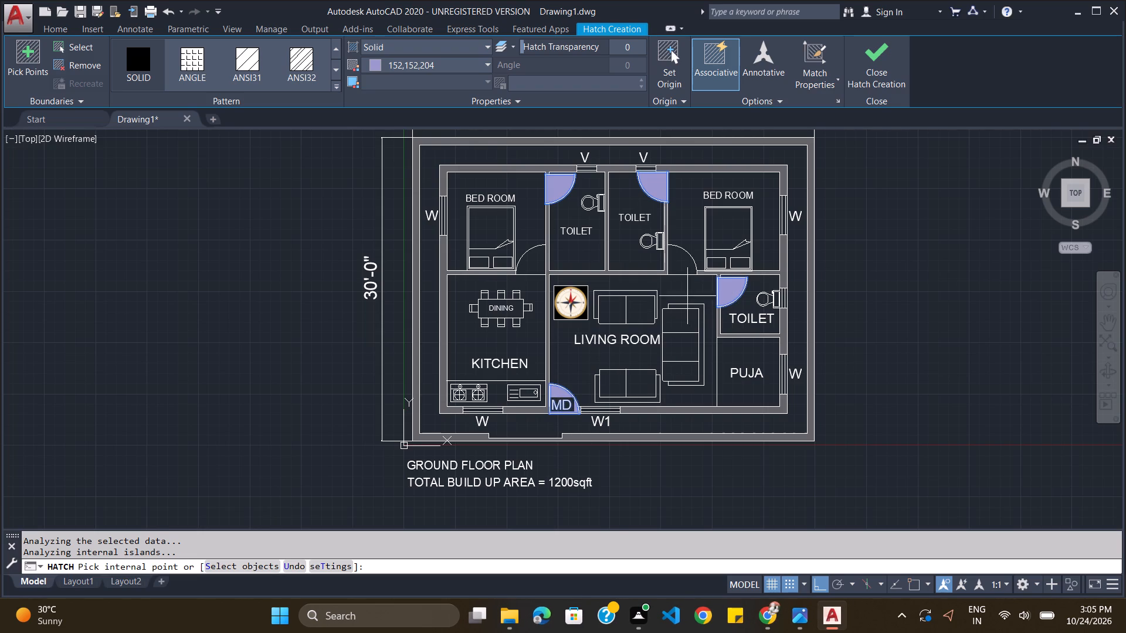
click(536, 266)
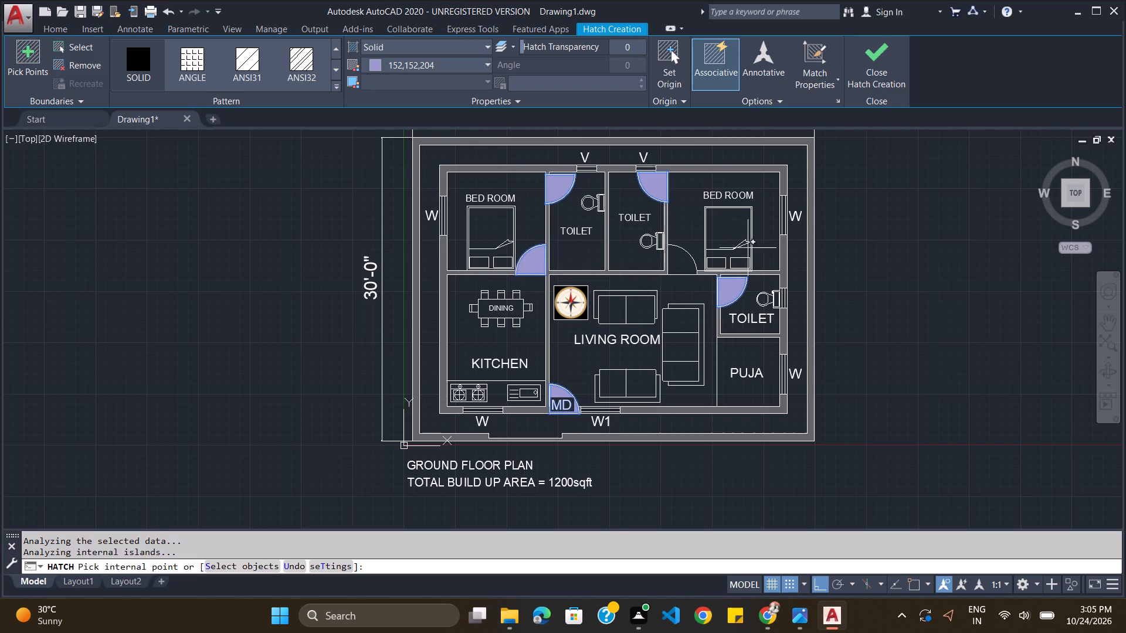
key(alt+Tab)
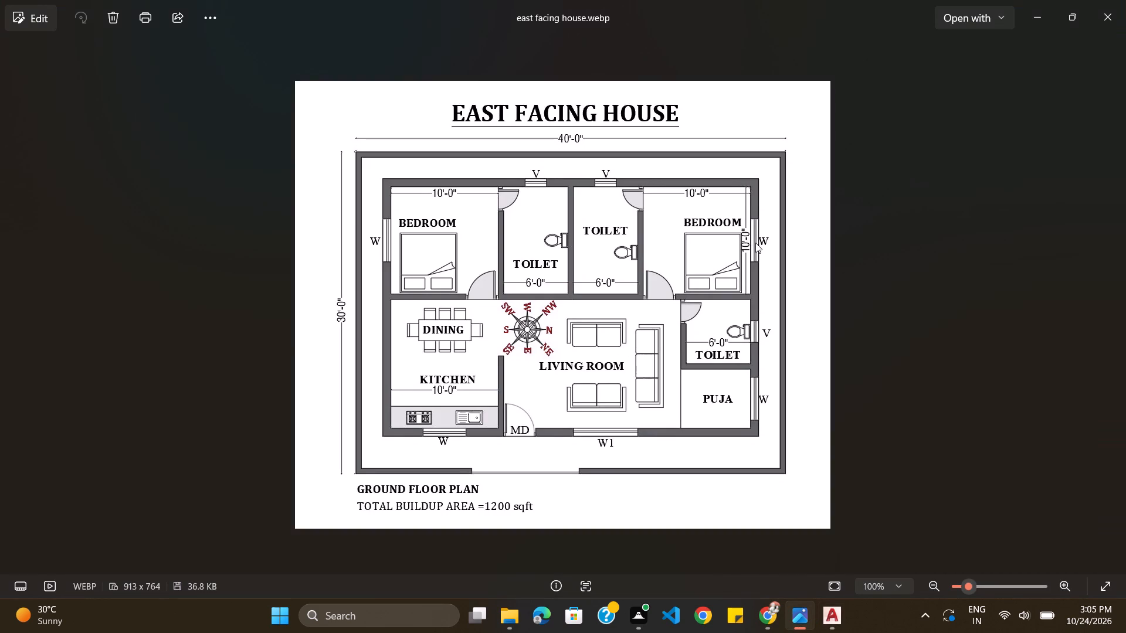
key(alt+Tab)
key(alt+Tab)
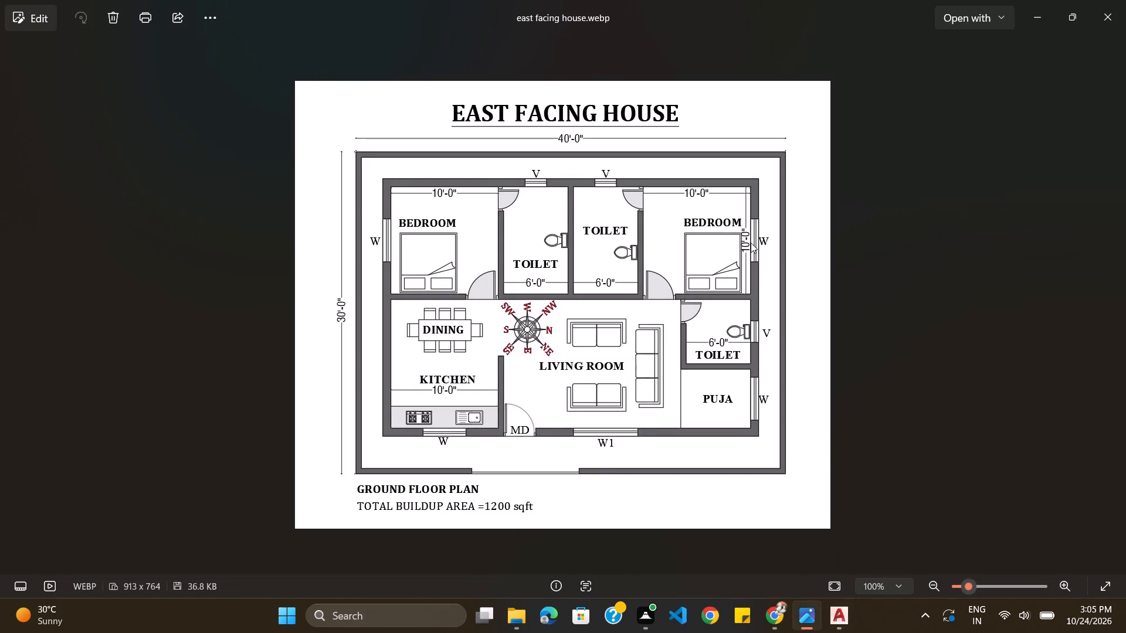
key(alt+Tab)
click(685, 271)
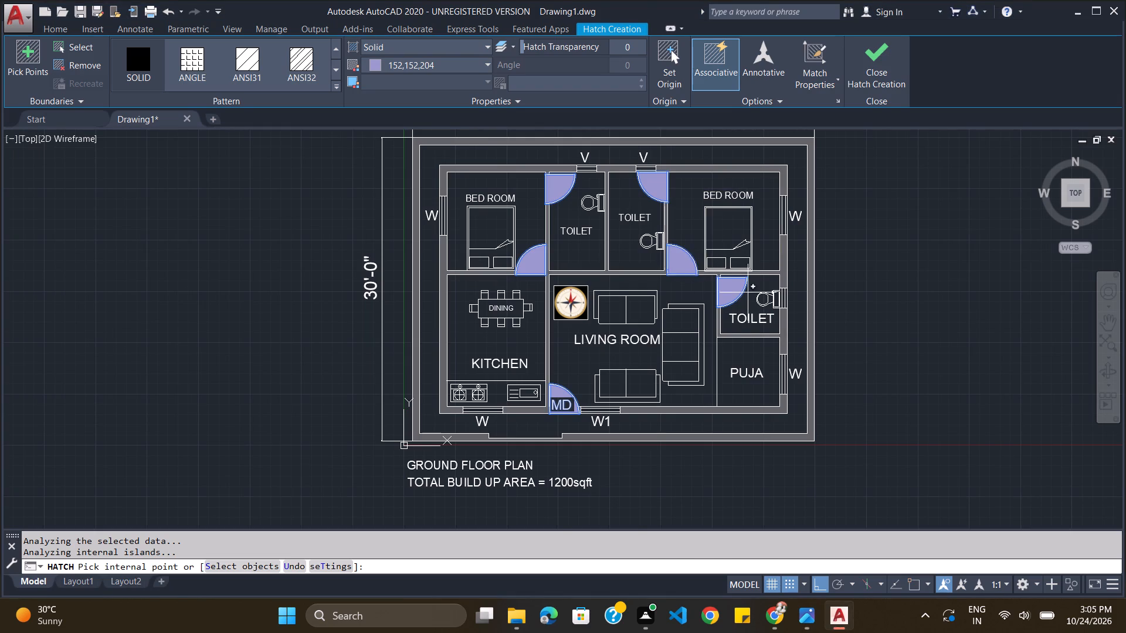
Check the reference image, add the kitchen counter area around the stove and sink to the light violet hatch, and finish it.
key(alt+Tab)
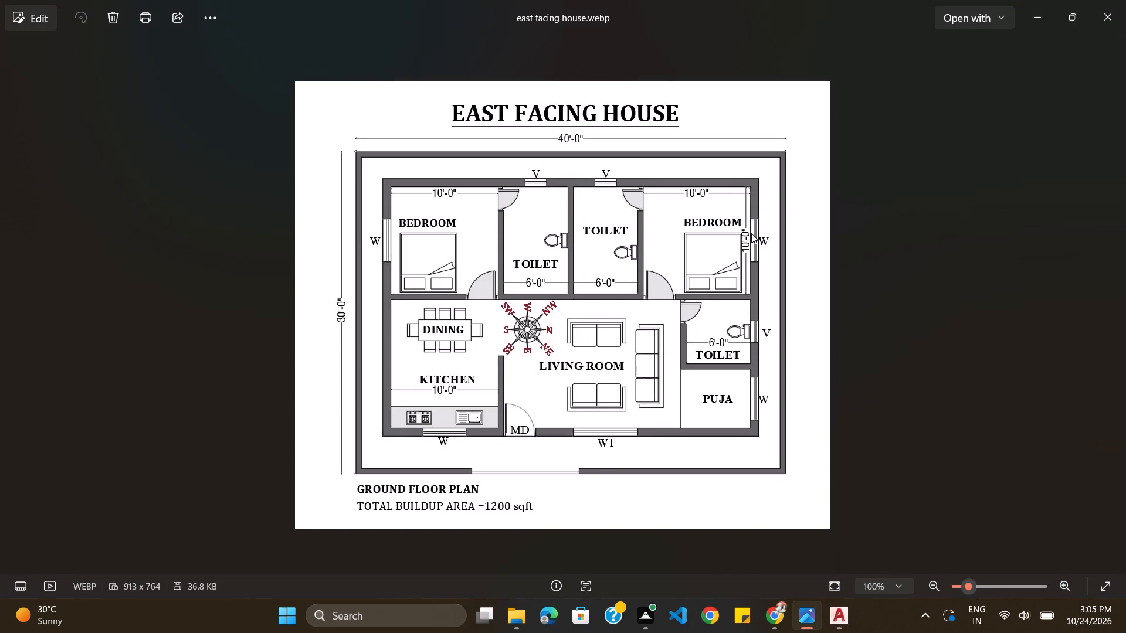
key(alt+Tab)
click(503, 396)
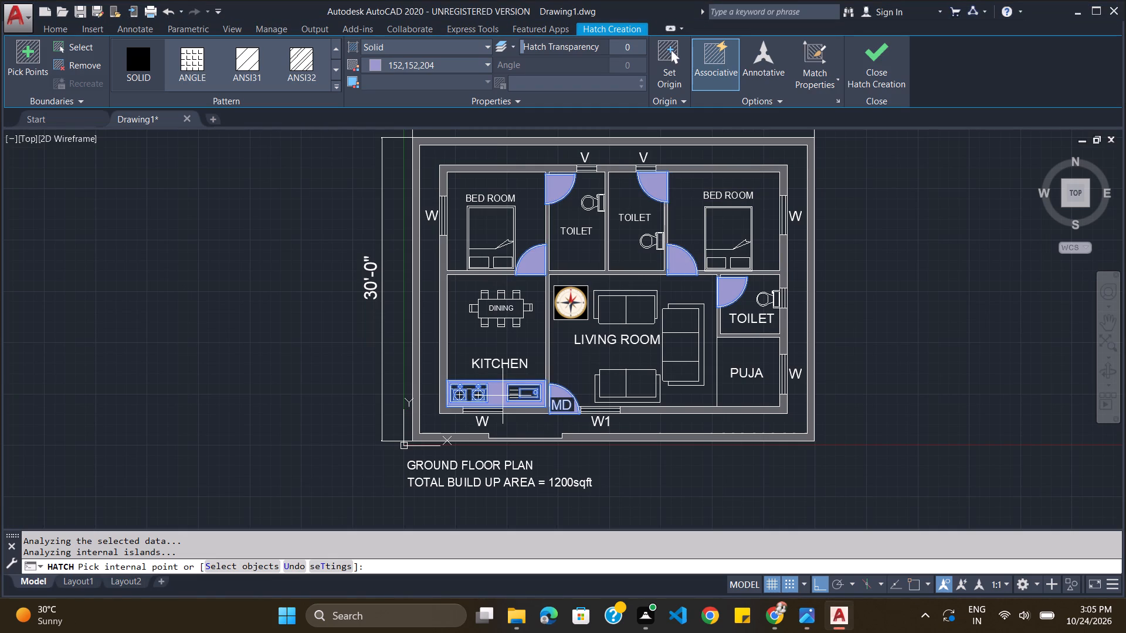
key(Escape)
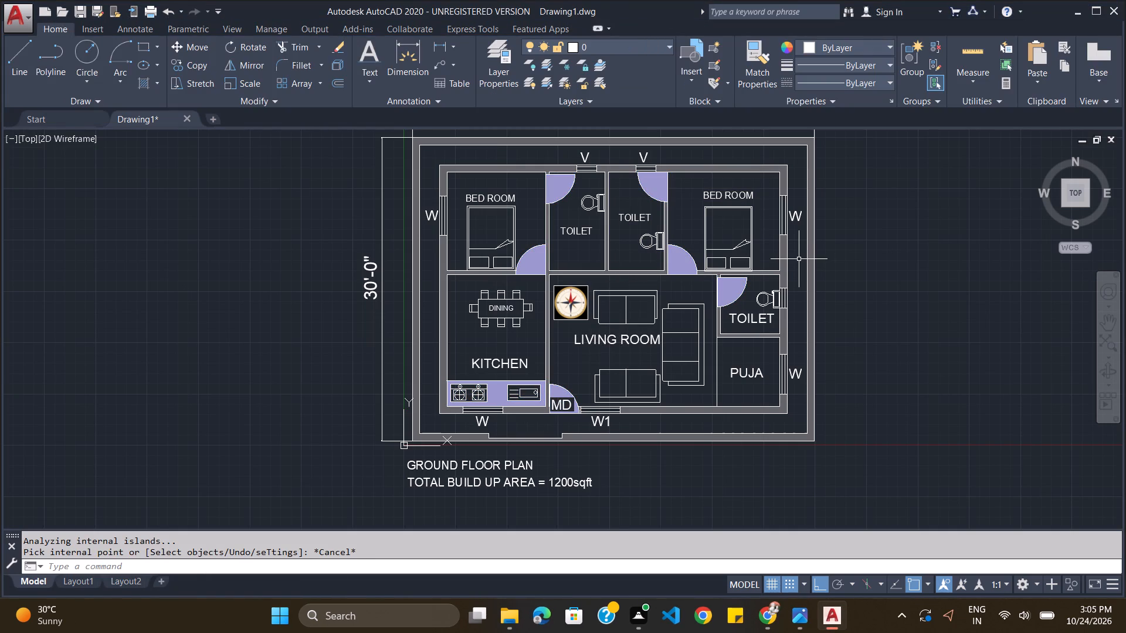
Start another solid hatch with its colour set to ByLayer, comparing the plan with the reference image.
key(alt+Tab)
key(alt+Tab)
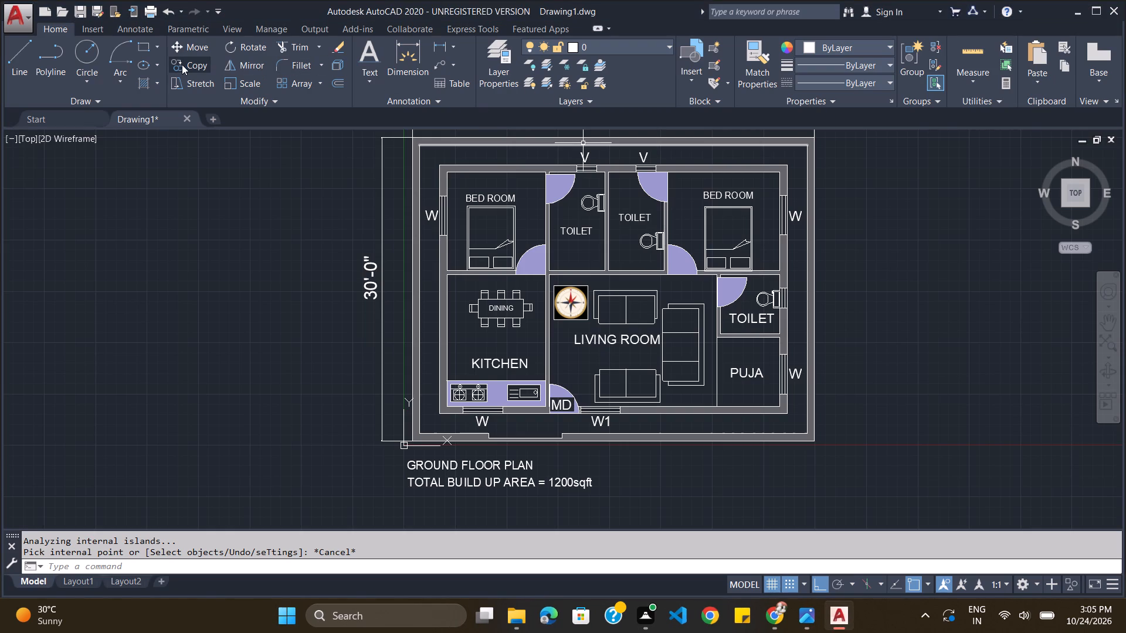
click(151, 79)
click(157, 82)
click(386, 60)
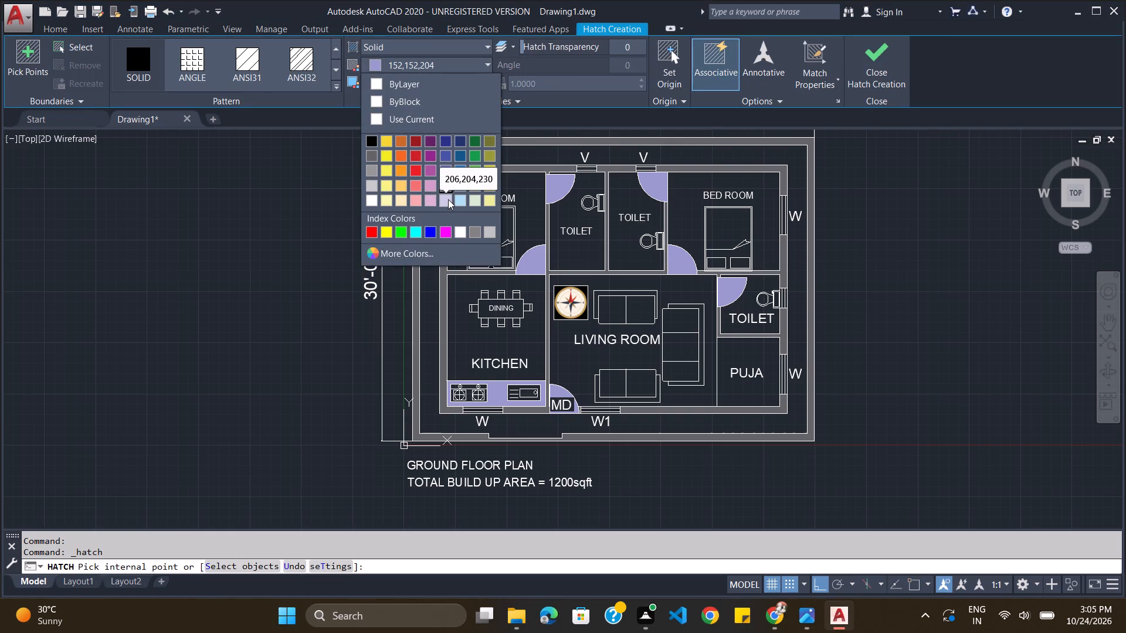
click(416, 88)
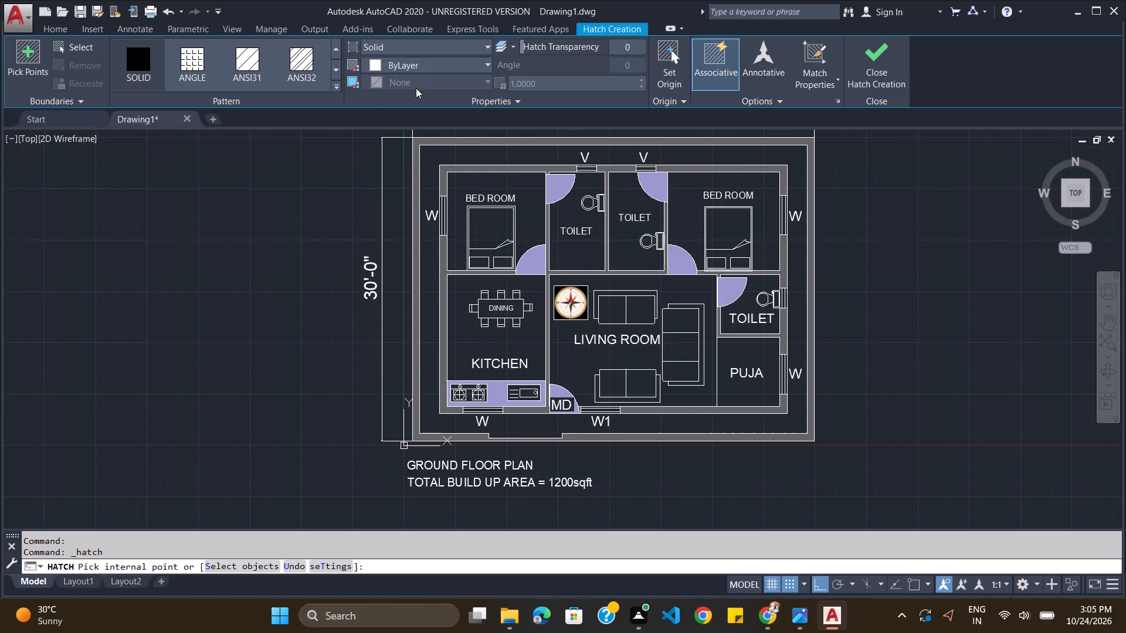
click(415, 63)
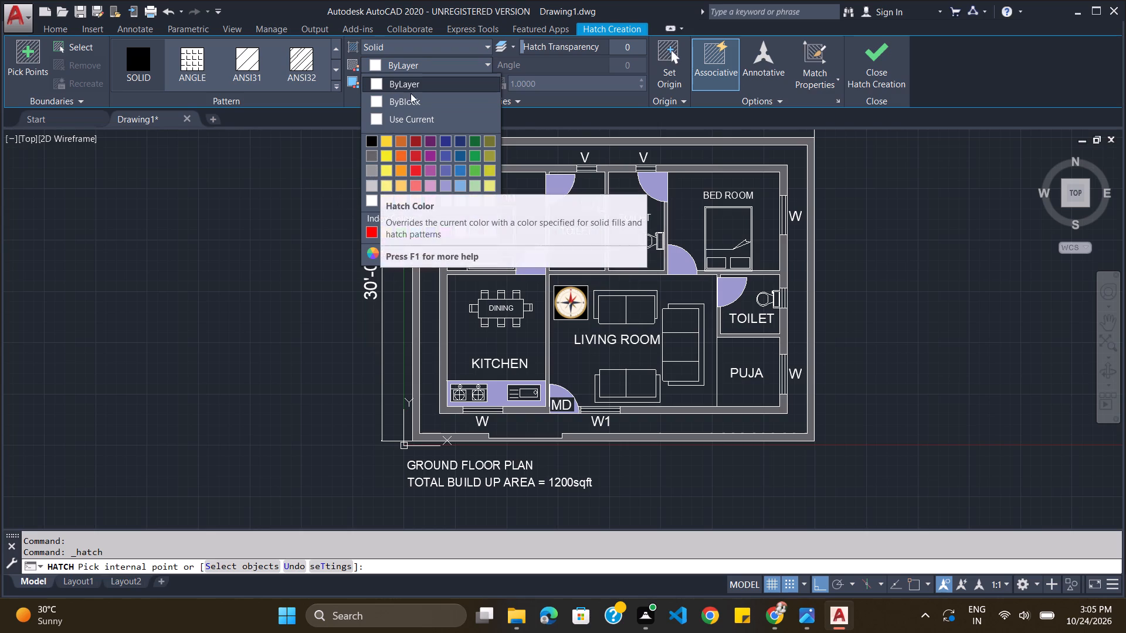
click(417, 62)
click(419, 64)
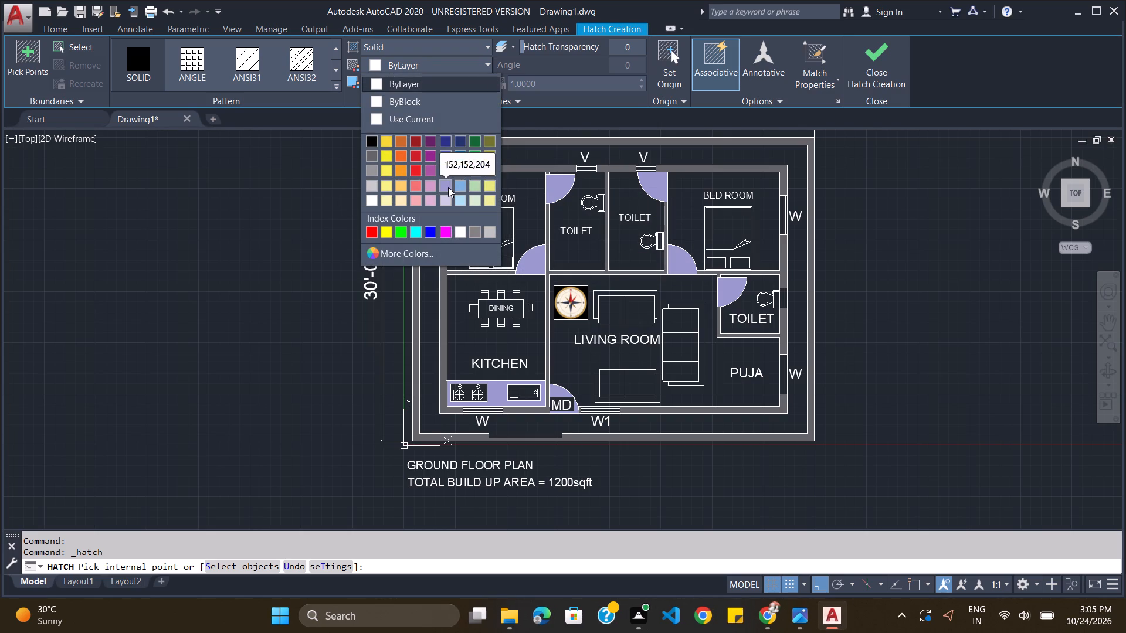
key(Escape)
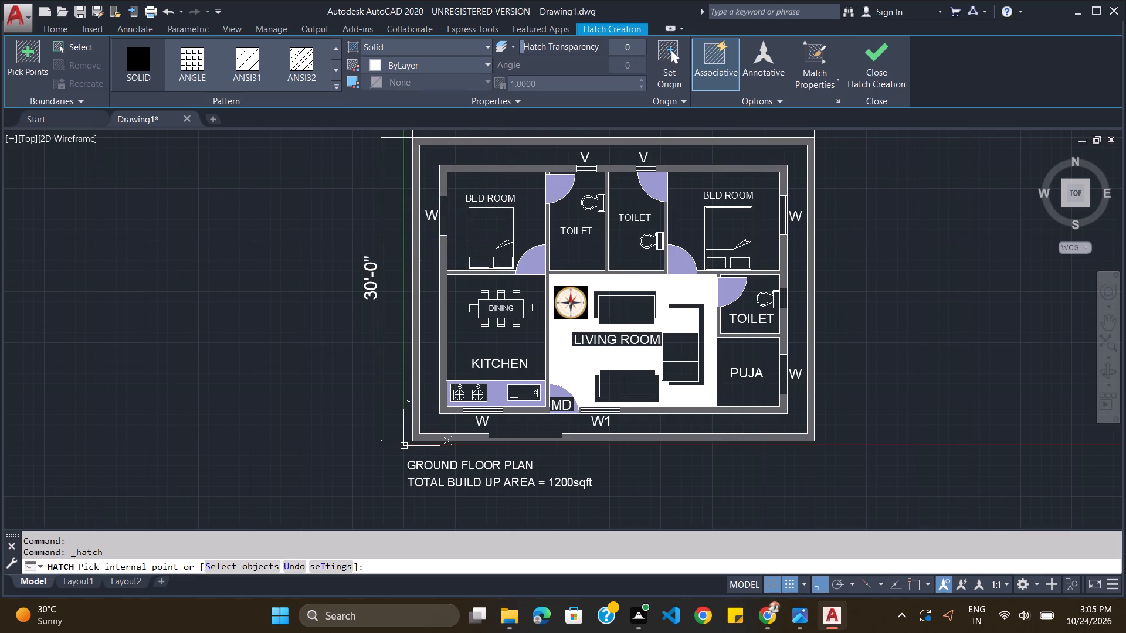
key(alt+Tab)
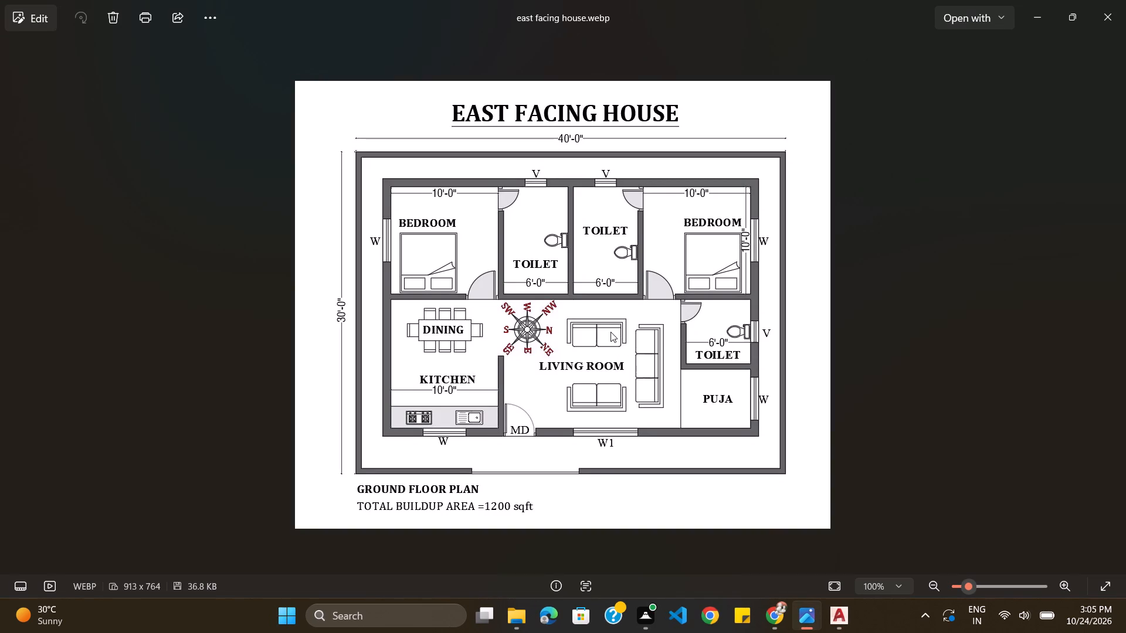
key(alt+Tab)
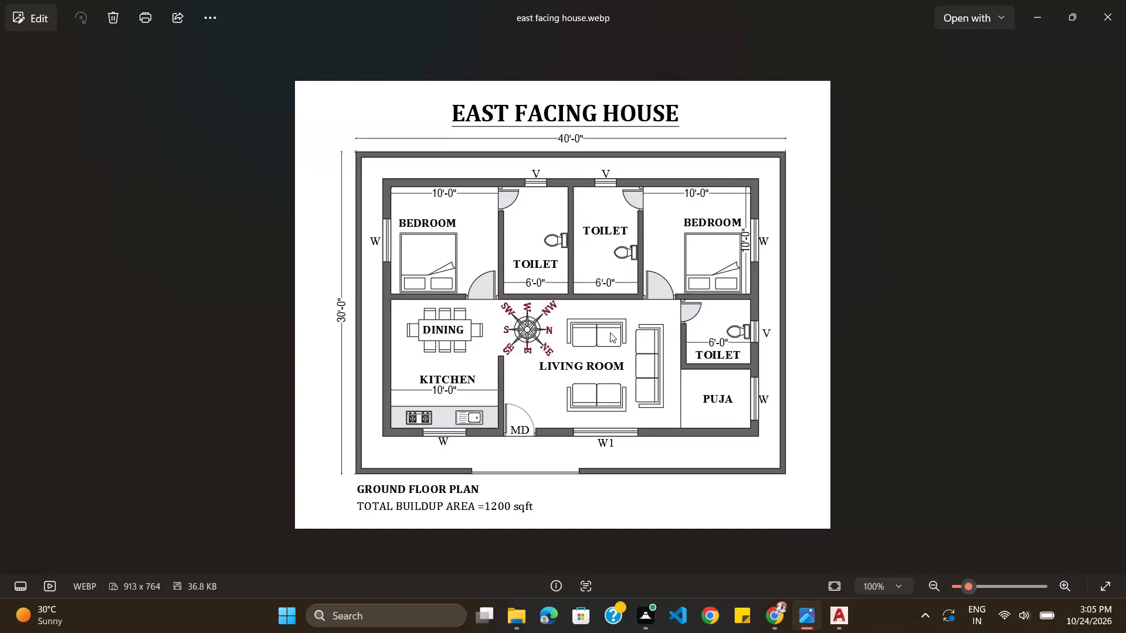
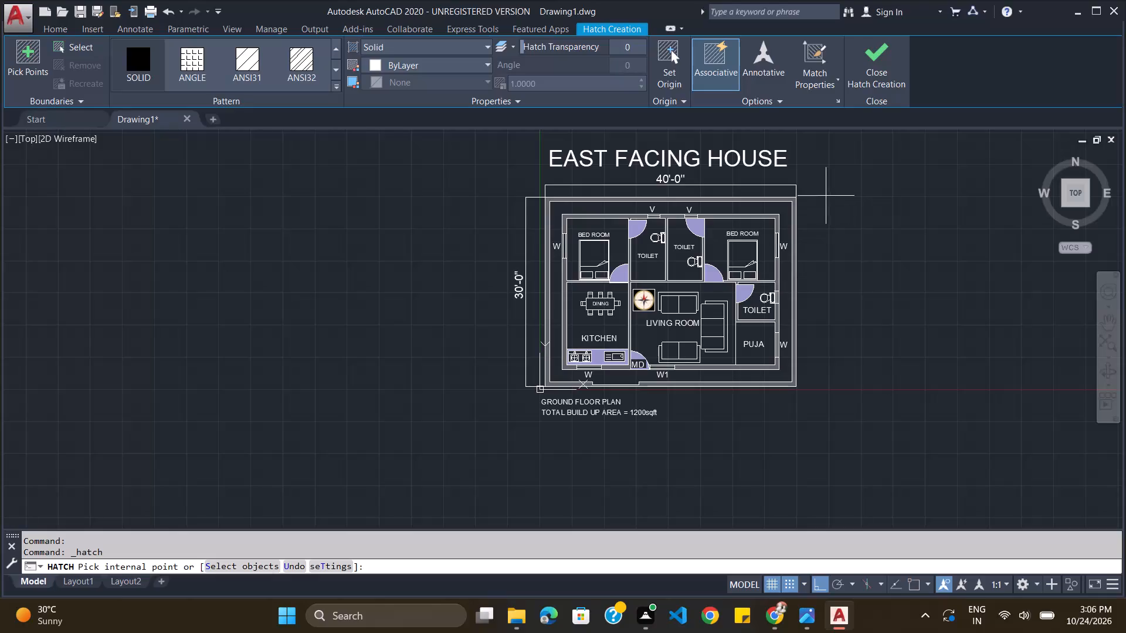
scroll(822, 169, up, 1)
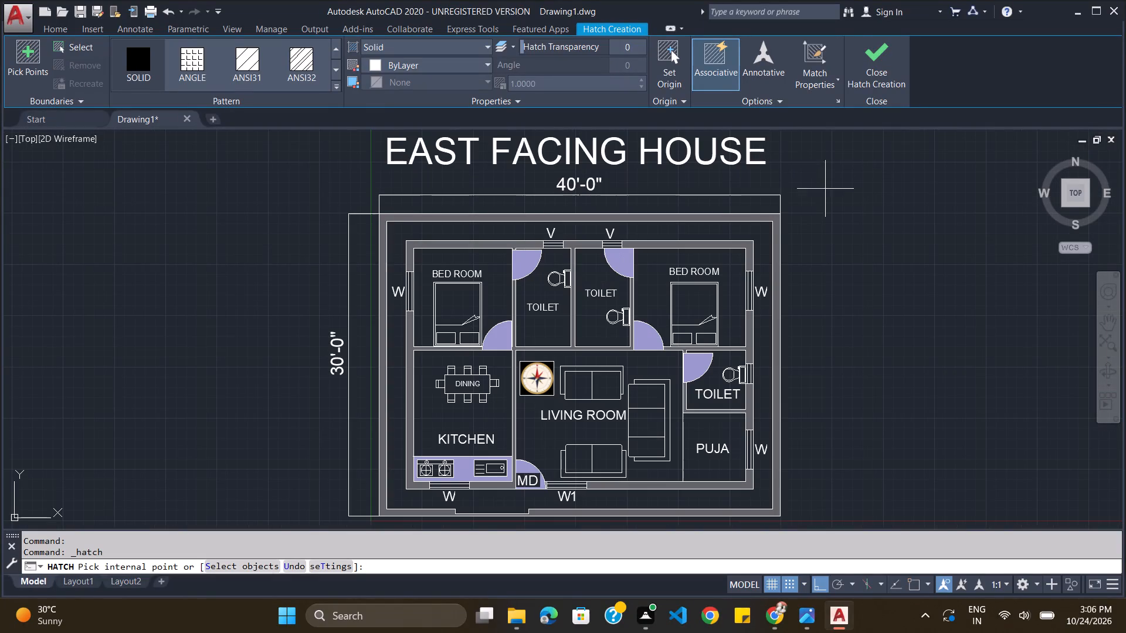
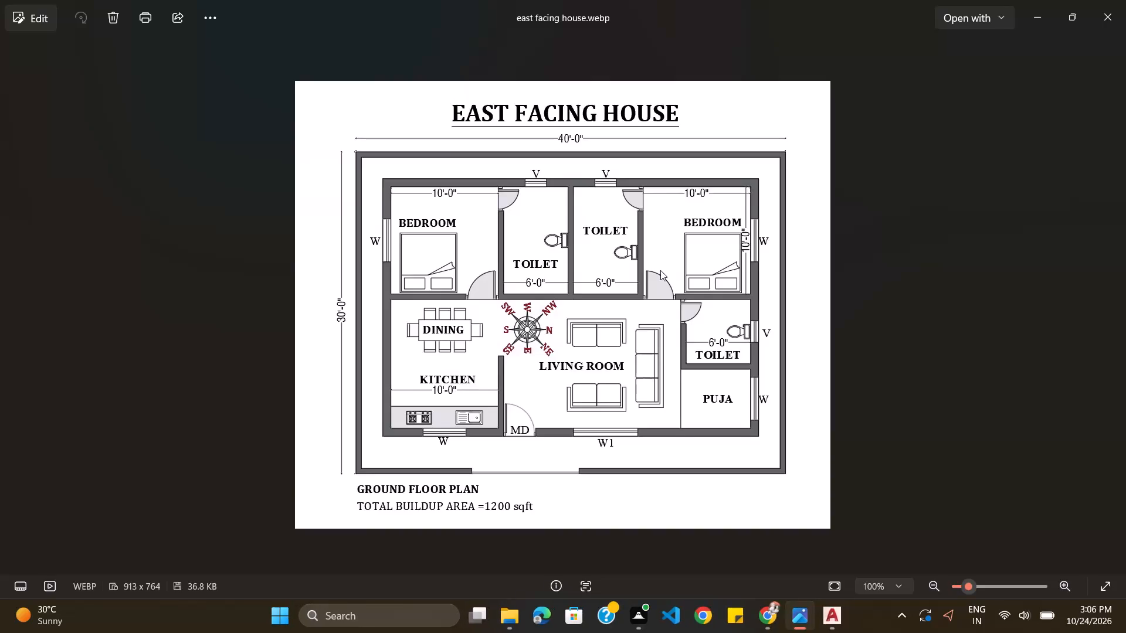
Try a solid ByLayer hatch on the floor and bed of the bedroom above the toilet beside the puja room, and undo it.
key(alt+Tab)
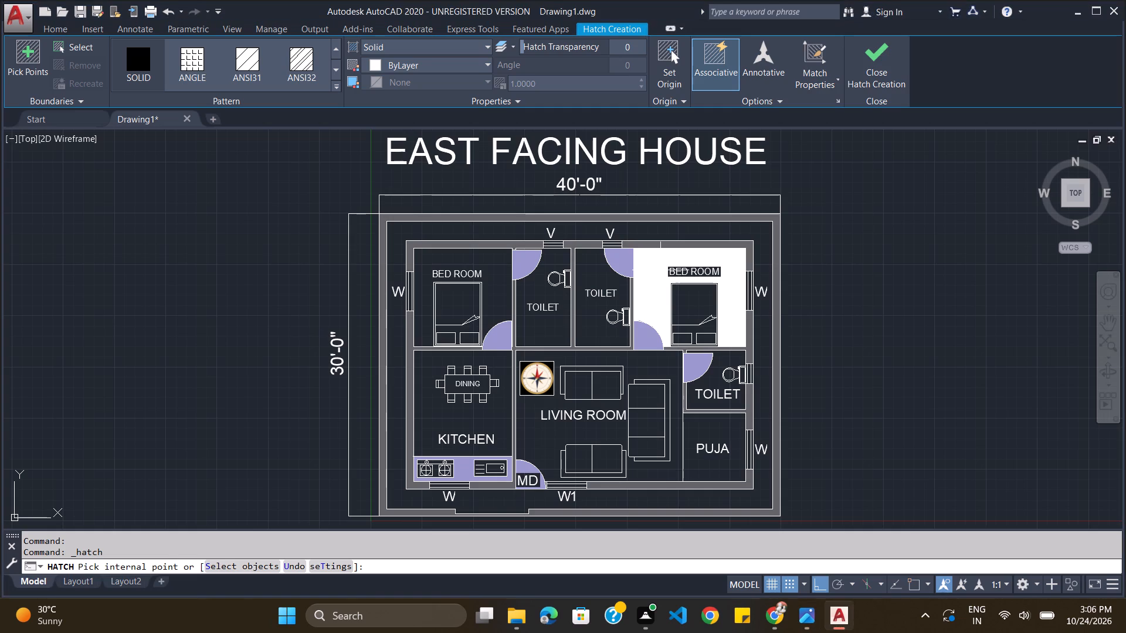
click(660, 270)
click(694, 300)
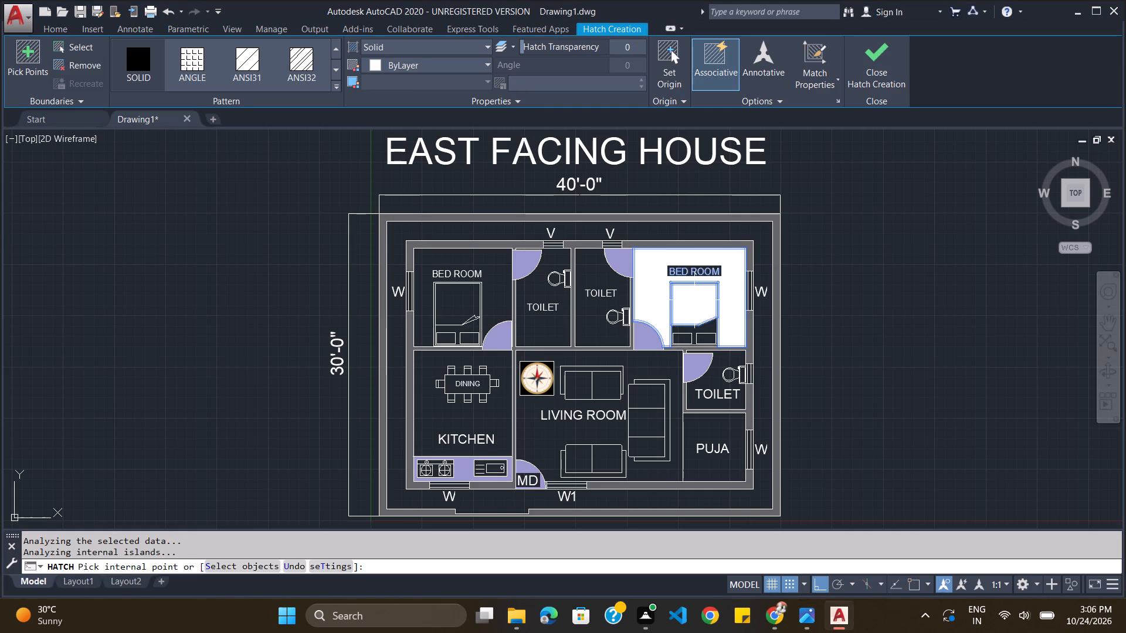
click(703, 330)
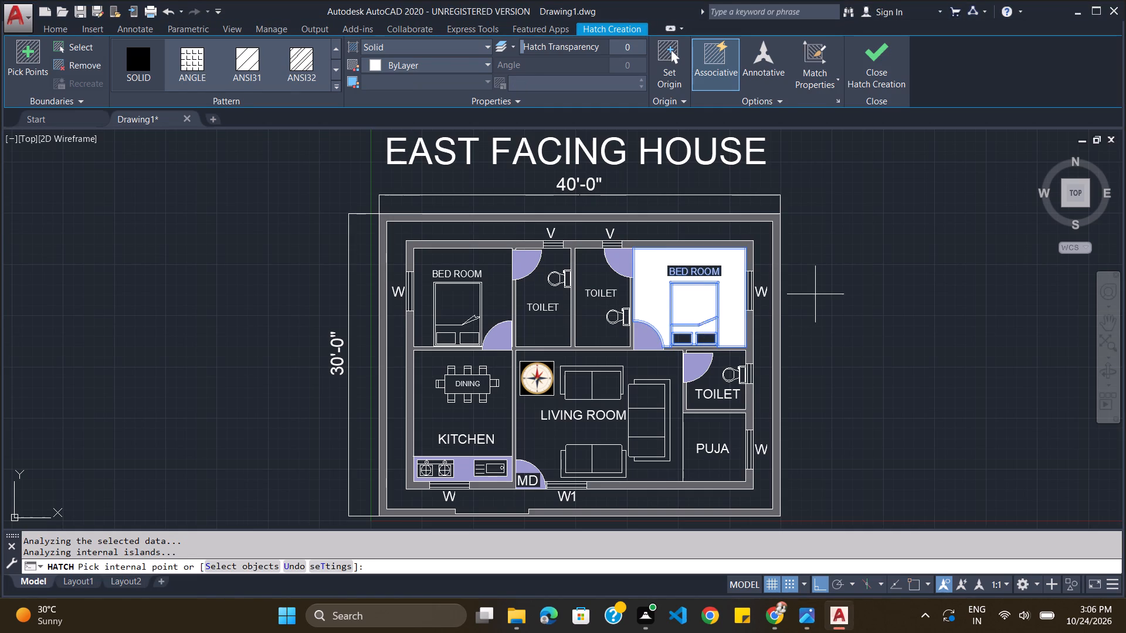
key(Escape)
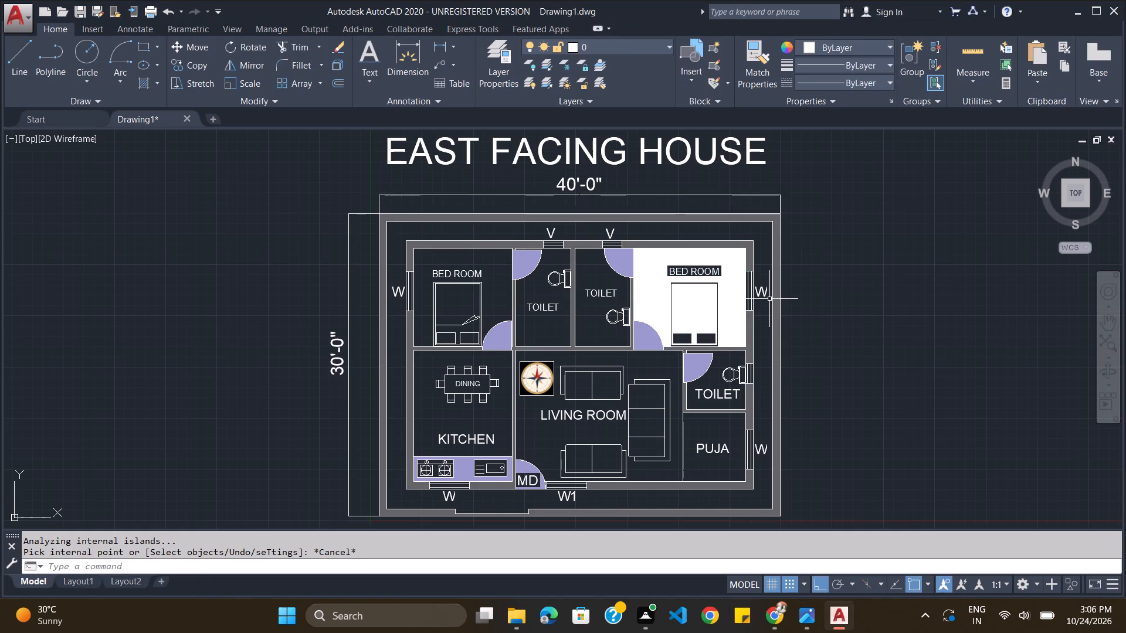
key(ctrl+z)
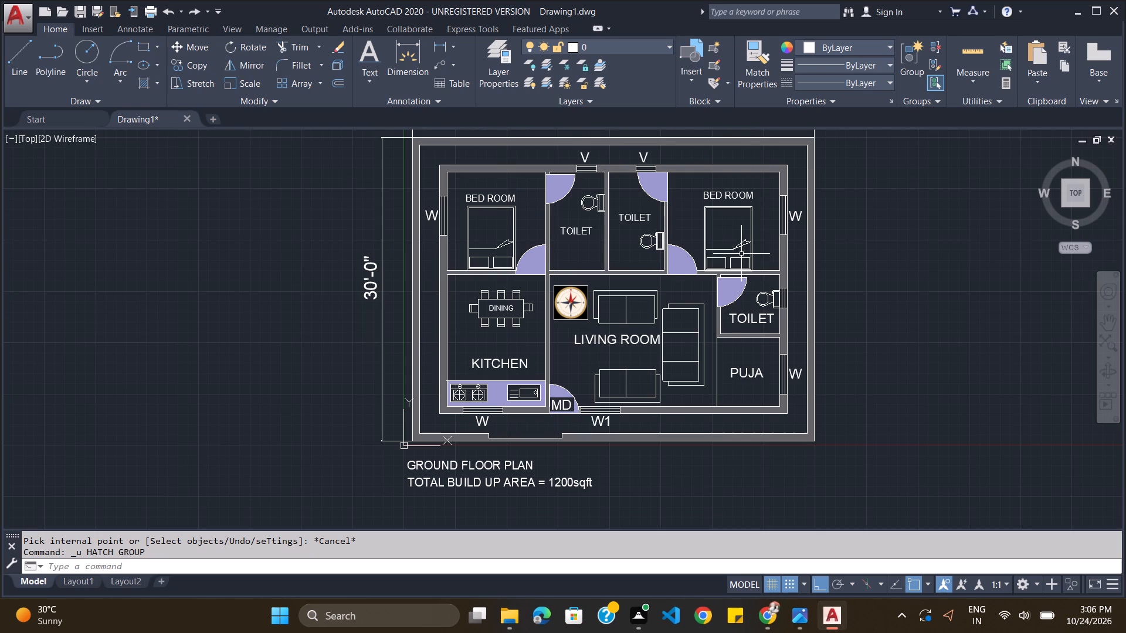
Look over the whole floor plan, from the title and dimensions to the rooms, doors and hatched walls.
scroll(741, 258, down, 1)
scroll(764, 152, up, 1)
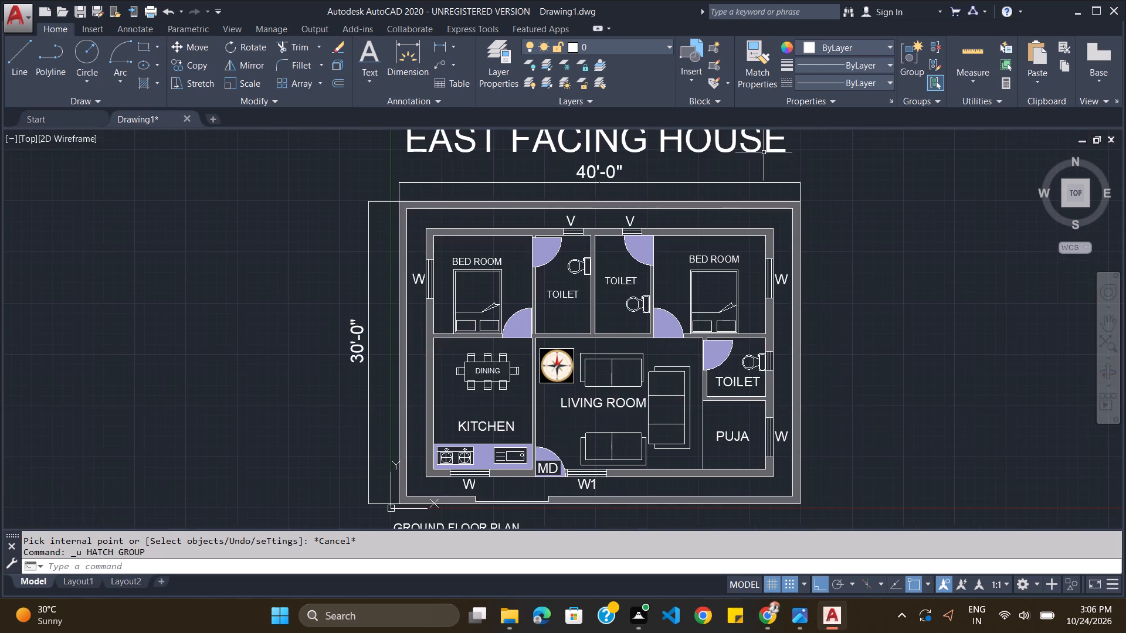
scroll(761, 158, down, 1)
scroll(774, 134, up, 1)
scroll(774, 134, down, 1)
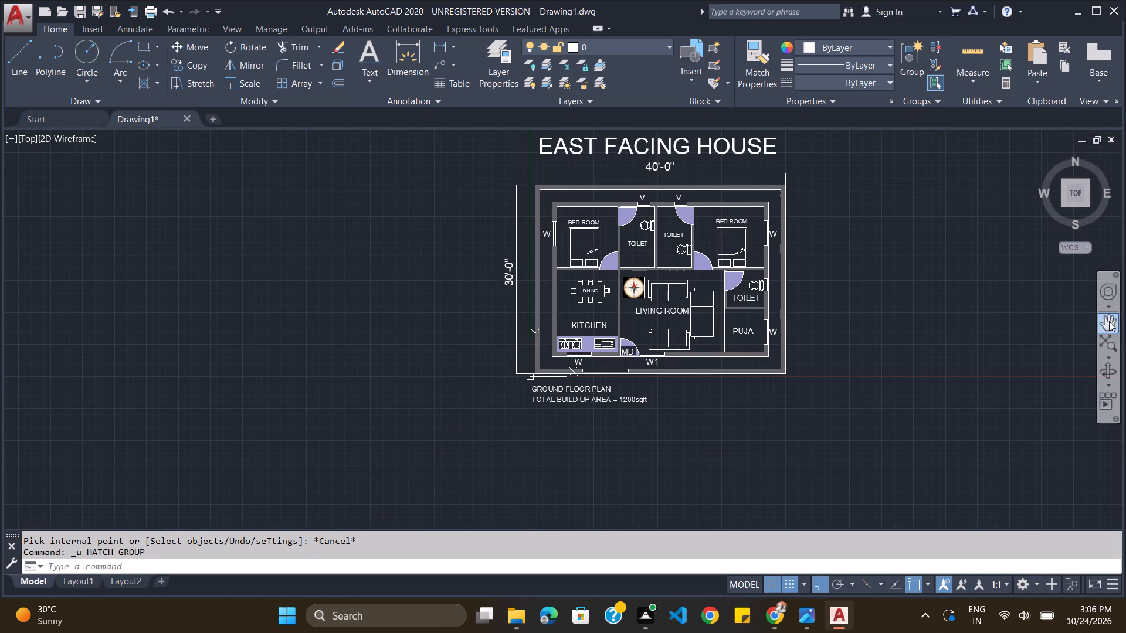
click(1103, 318)
drag(804, 263, 719, 326)
scroll(709, 322, up, 2)
scroll(708, 322, down, 1)
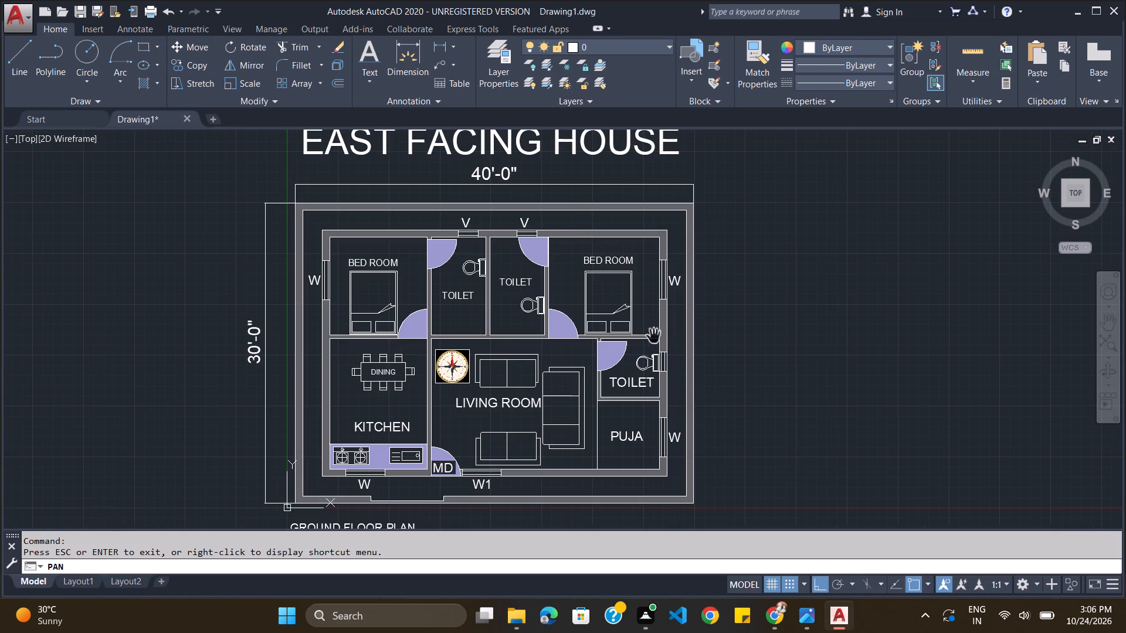
scroll(660, 322, down, 1)
drag(562, 371, 588, 361)
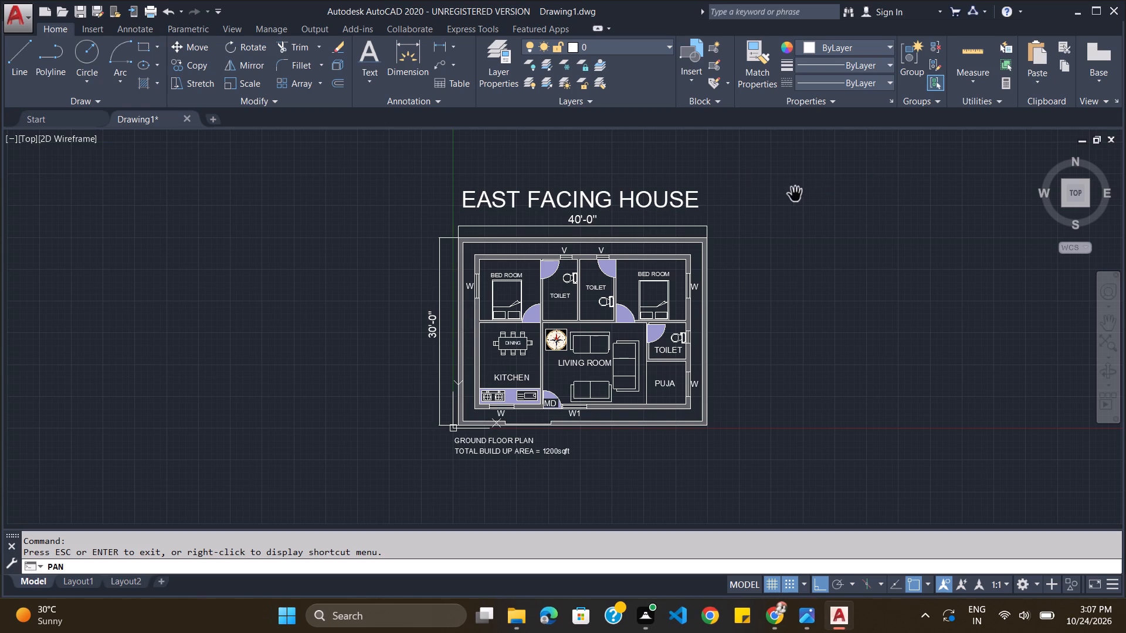
scroll(643, 280, up, 1)
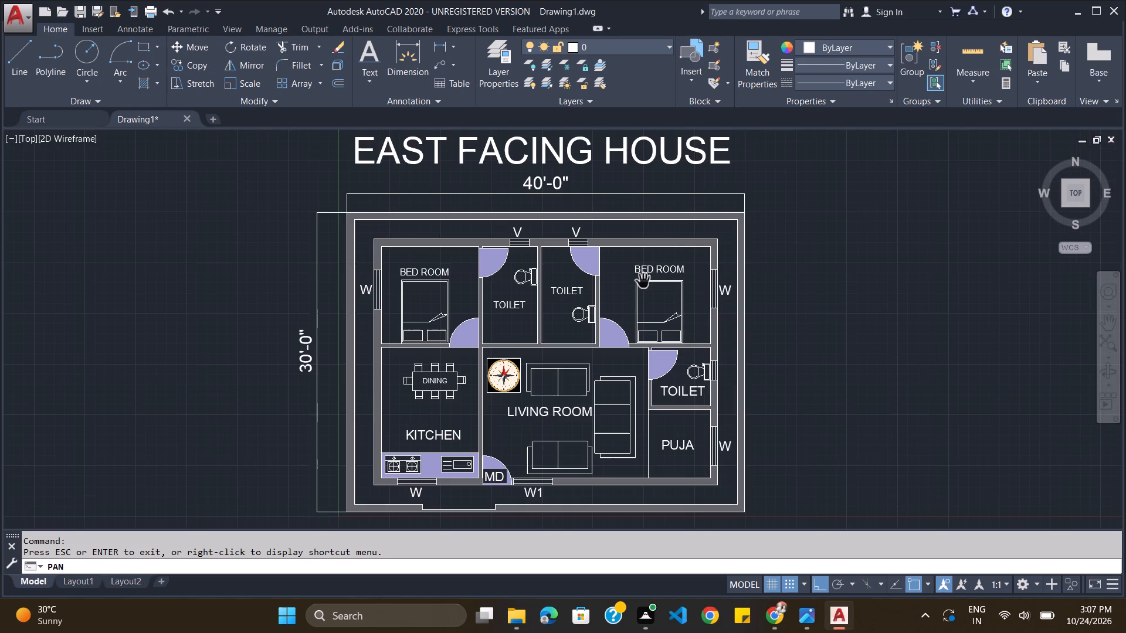
scroll(643, 280, down, 1)
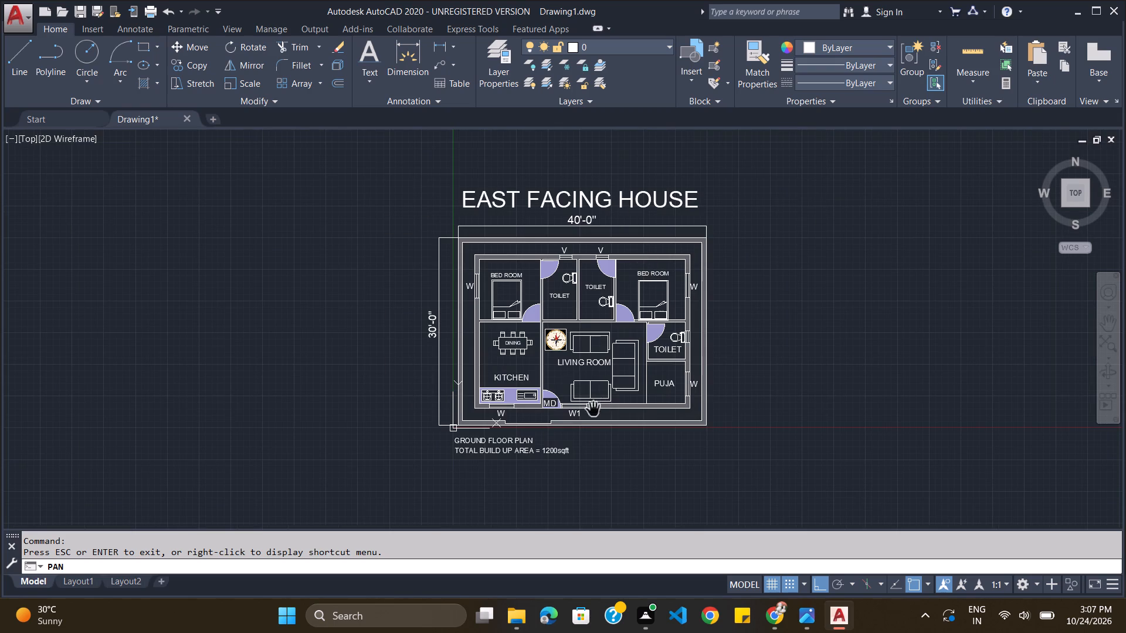
Move the MD label out of the main door swing to the space just below the wall, level with the W and W1 labels.
scroll(575, 419, up, 2)
scroll(515, 406, up, 2)
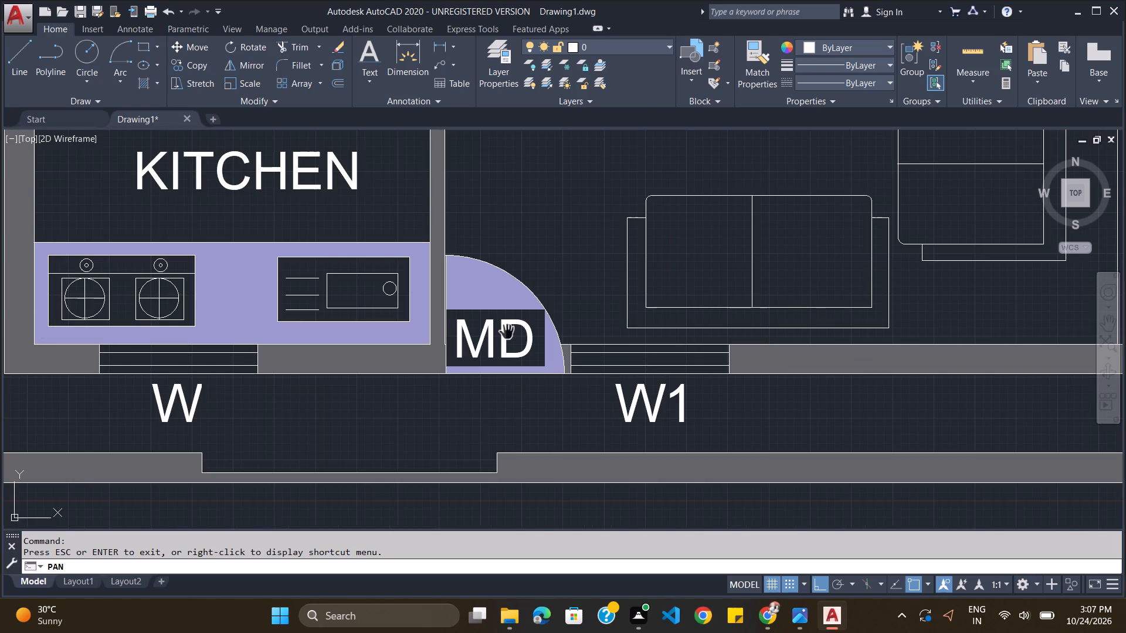
key(alt+Tab)
key(alt+Tab)
click(506, 345)
key(Escape)
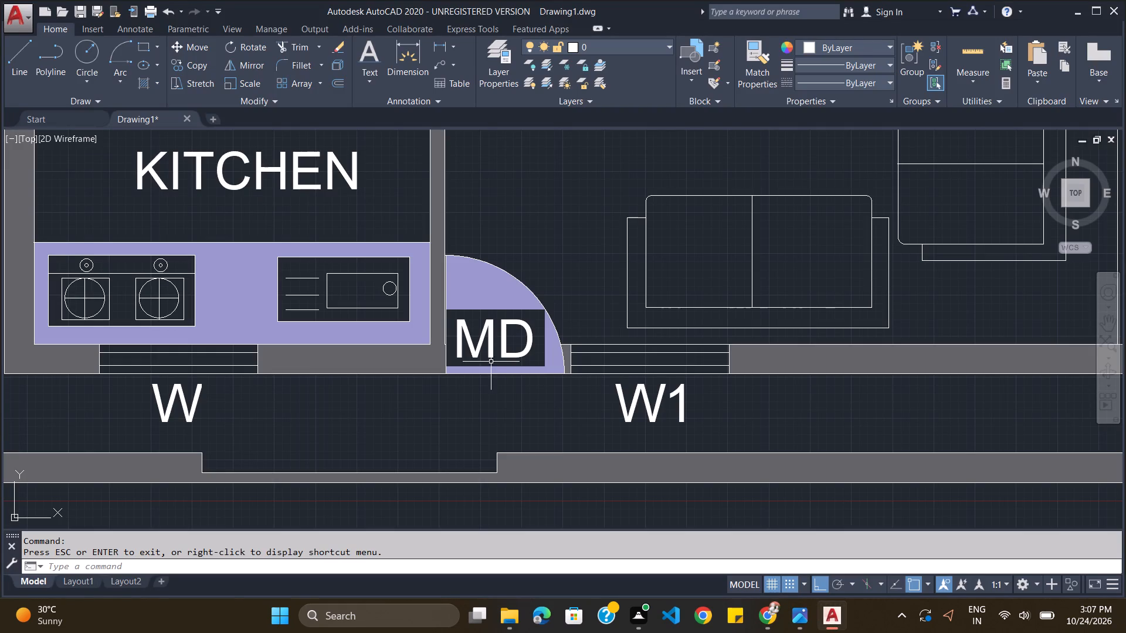
click(504, 339)
click(503, 339)
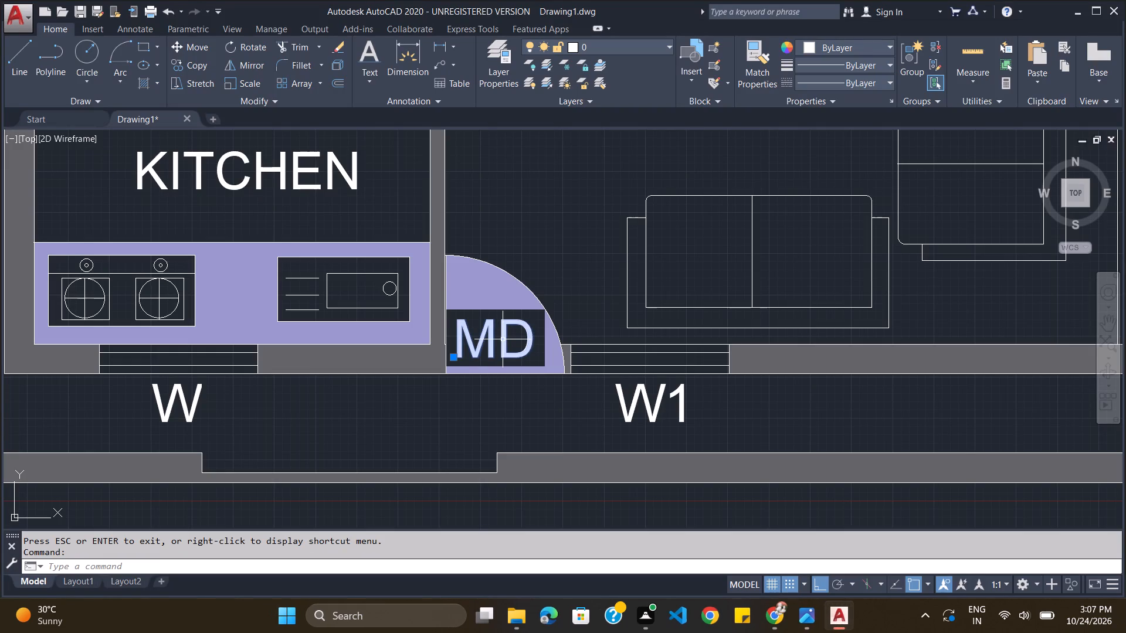
click(503, 337)
drag(503, 337, 500, 383)
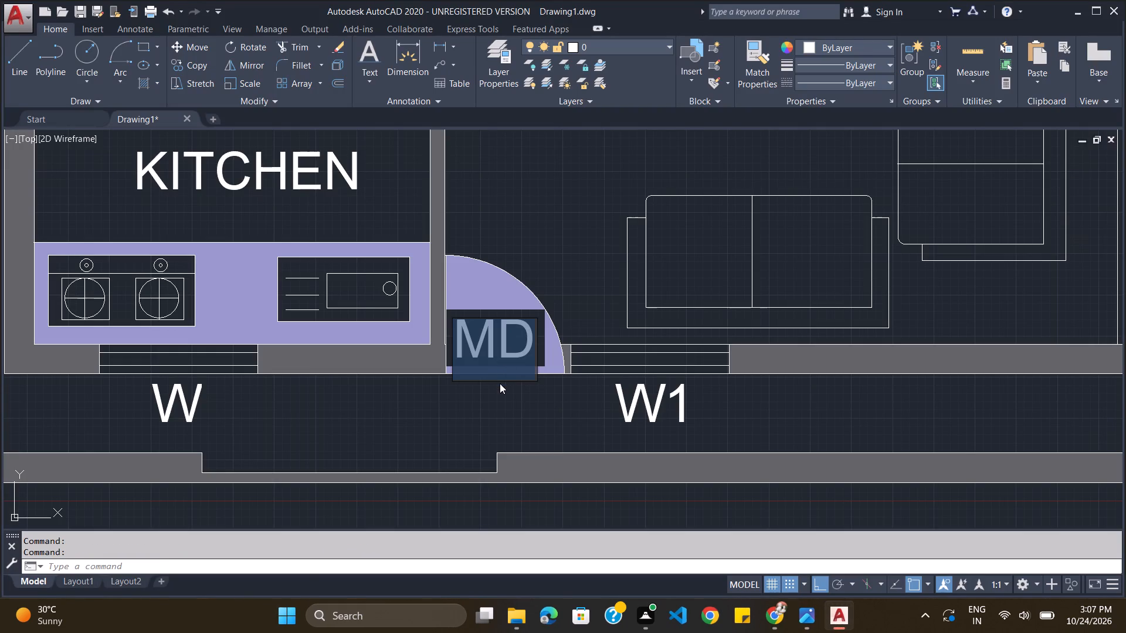
drag(500, 383, 499, 382)
key(Escape)
key(Escape)
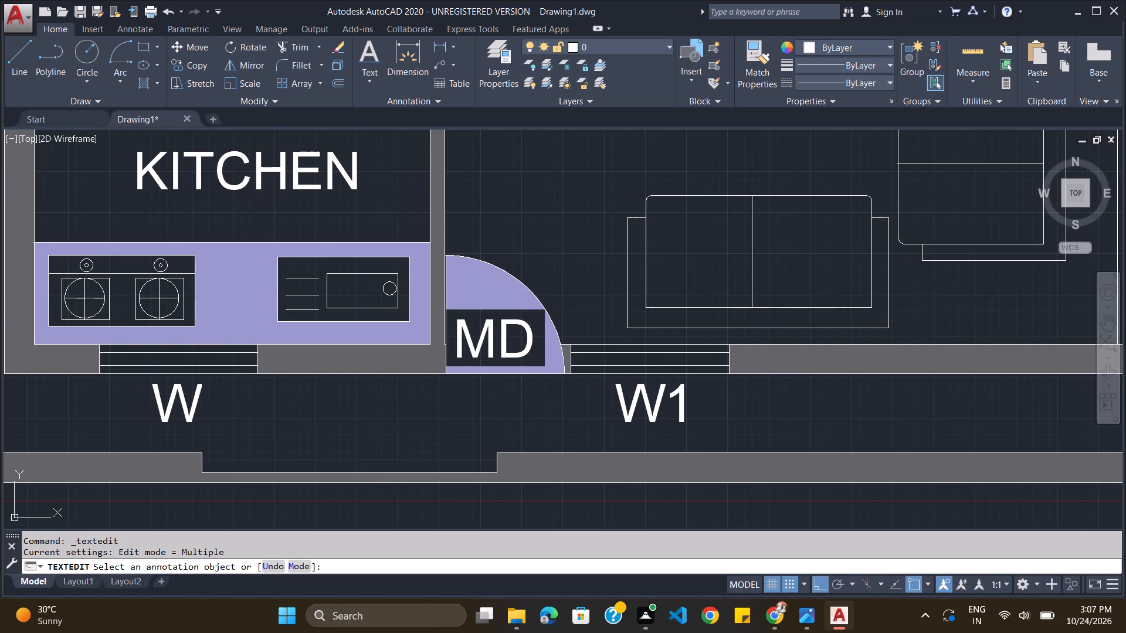
click(492, 324)
drag(491, 324, 491, 359)
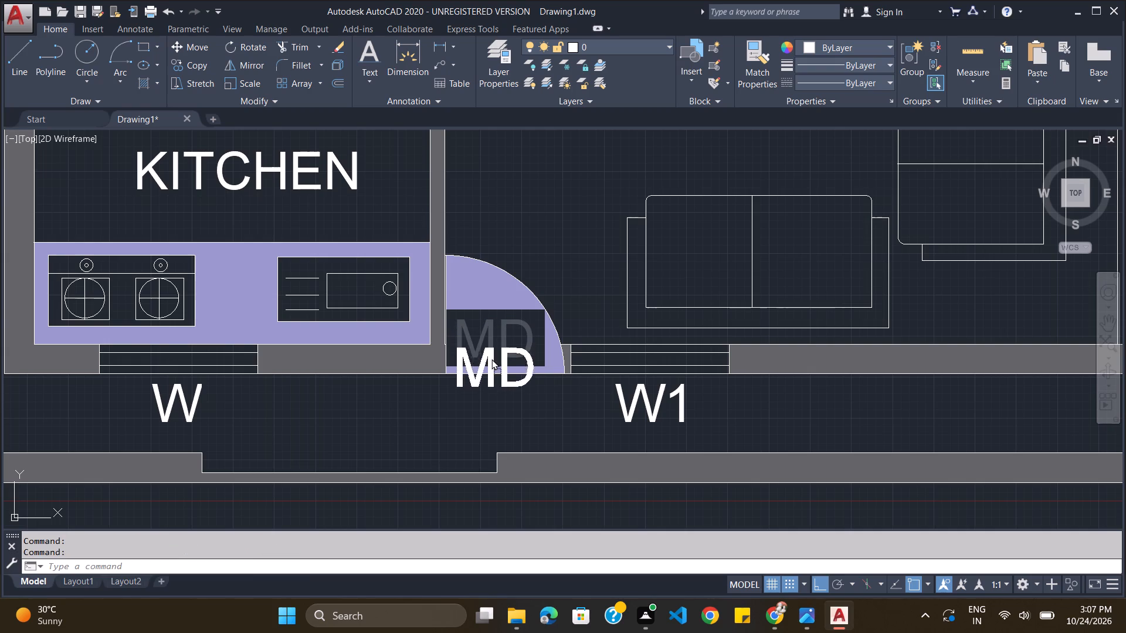
drag(491, 359, 490, 387)
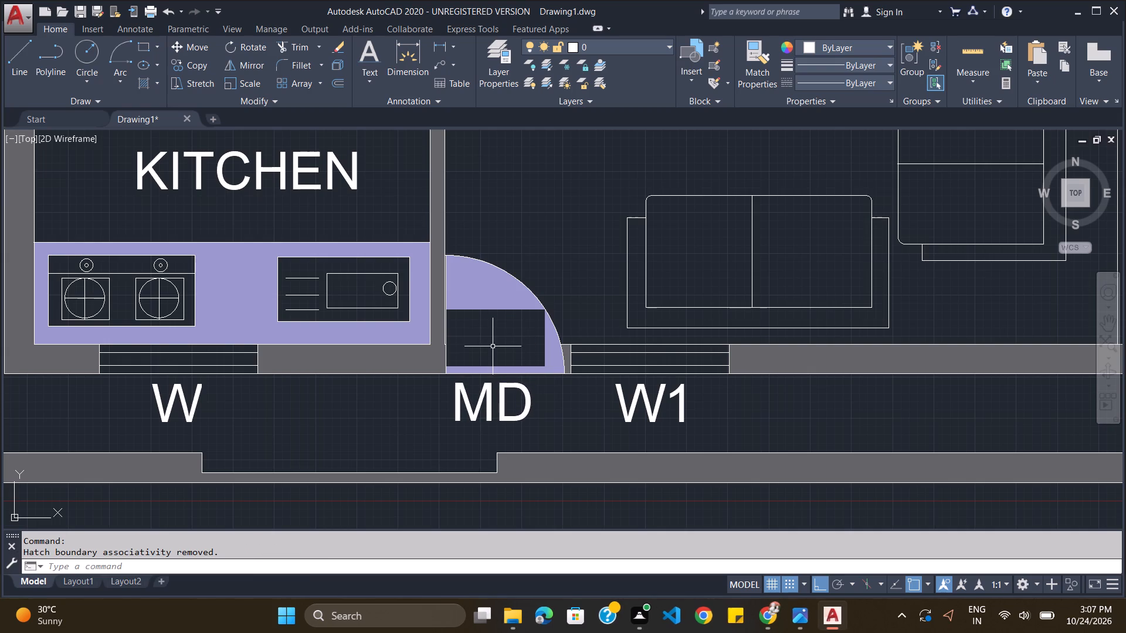
key(Escape)
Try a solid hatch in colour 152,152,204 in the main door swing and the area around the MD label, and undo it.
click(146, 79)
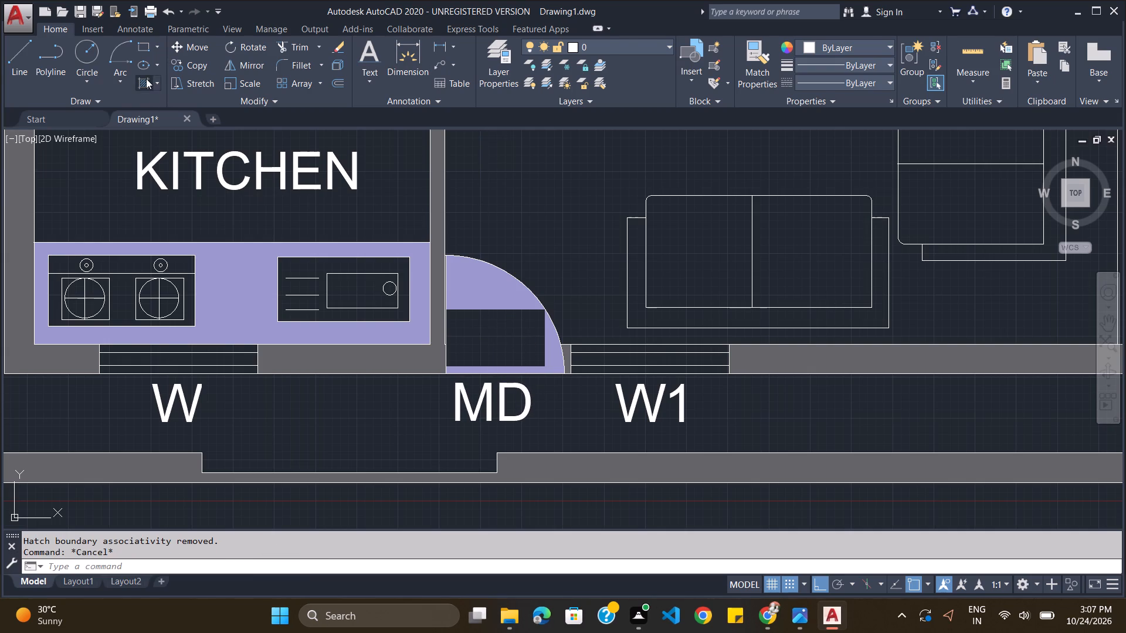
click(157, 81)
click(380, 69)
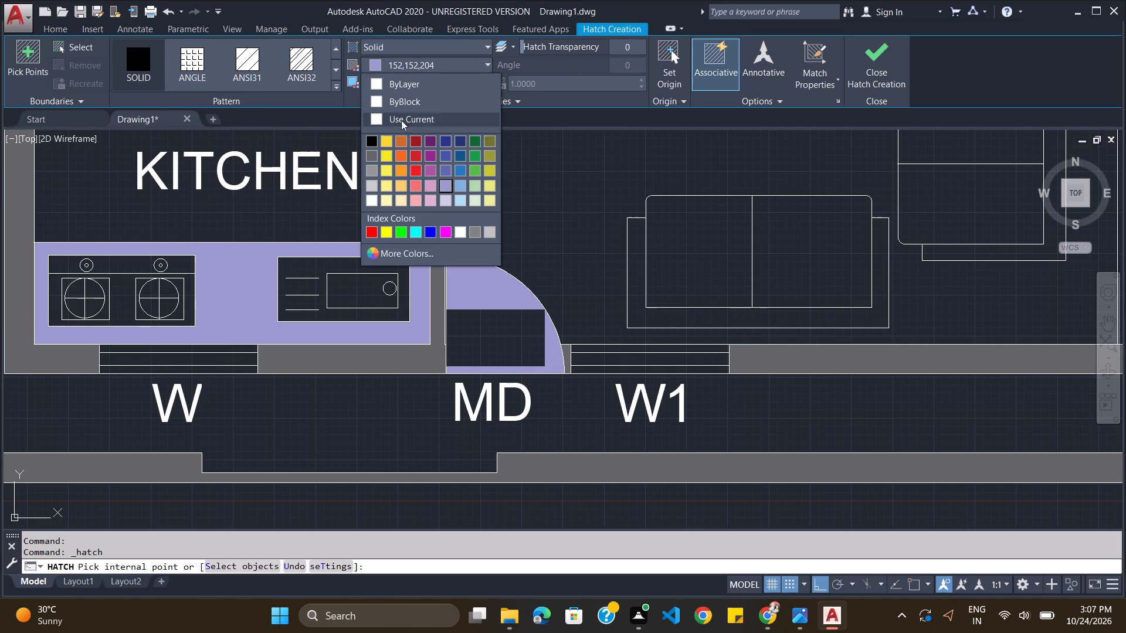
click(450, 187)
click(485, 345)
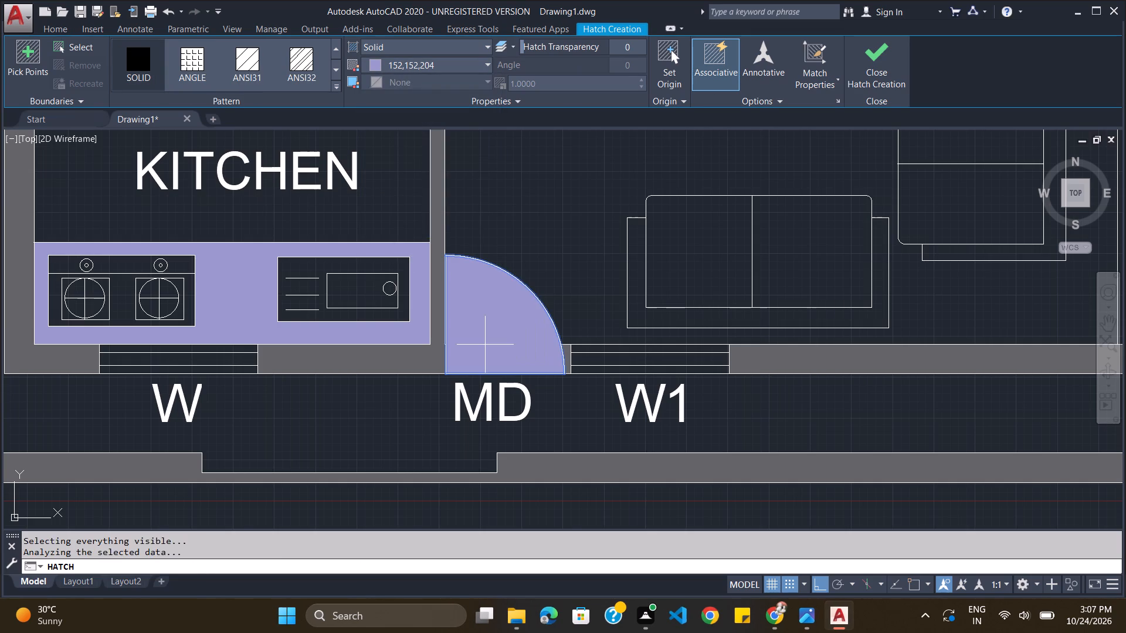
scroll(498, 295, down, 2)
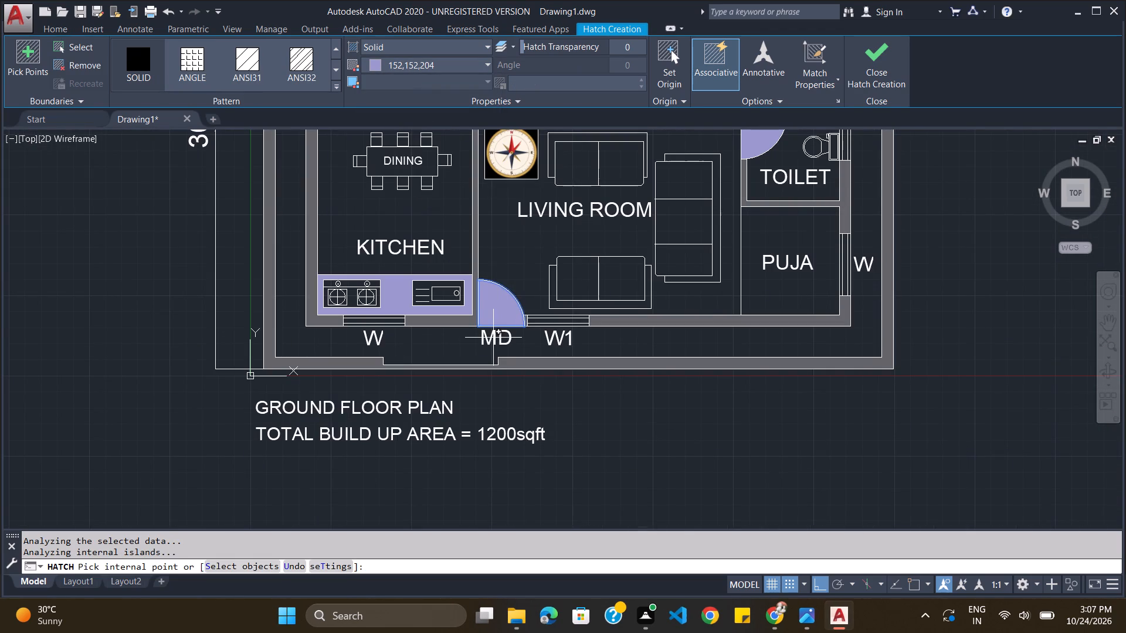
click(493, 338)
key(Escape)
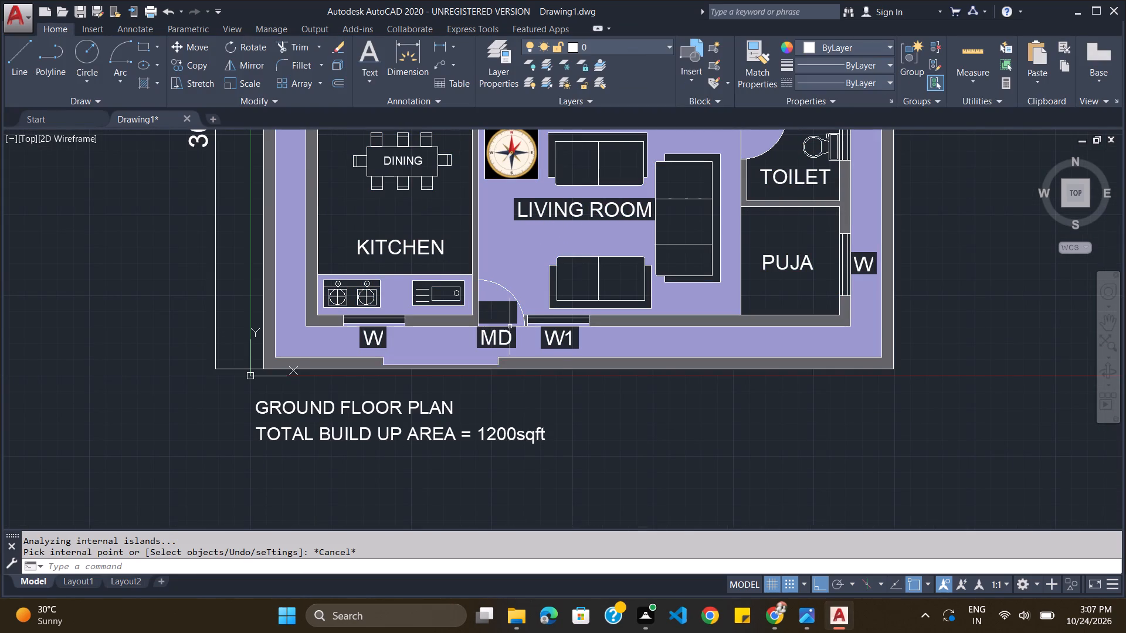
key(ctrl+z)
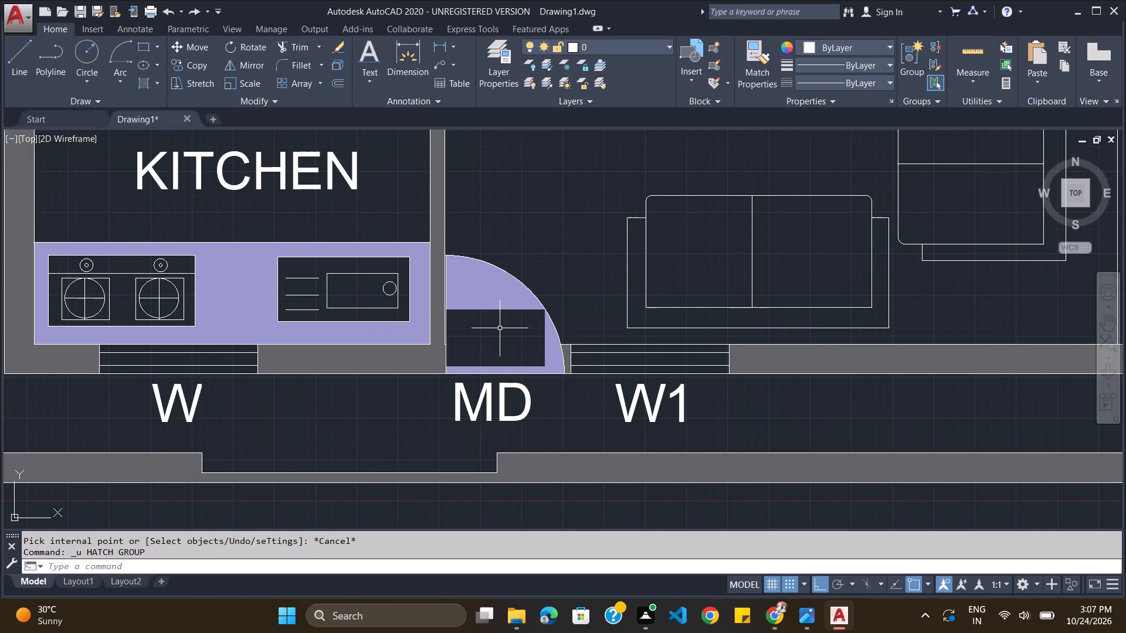
Fill the blank label area of the main door swing with a solid hatch in colour 152,152,204.
click(498, 328)
click(496, 337)
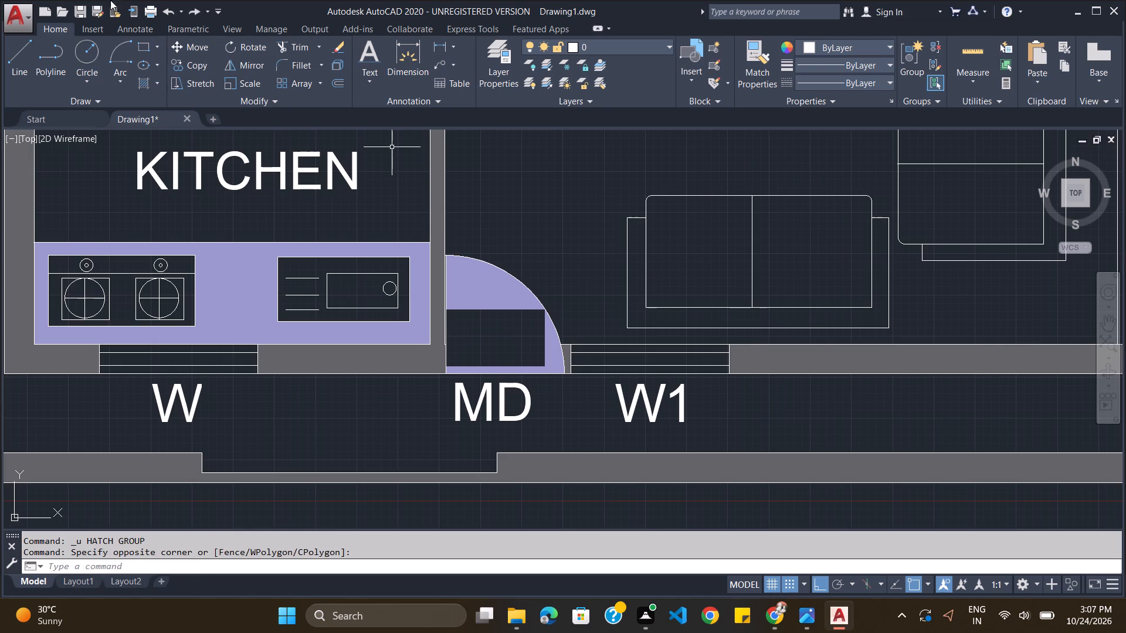
click(142, 81)
click(490, 331)
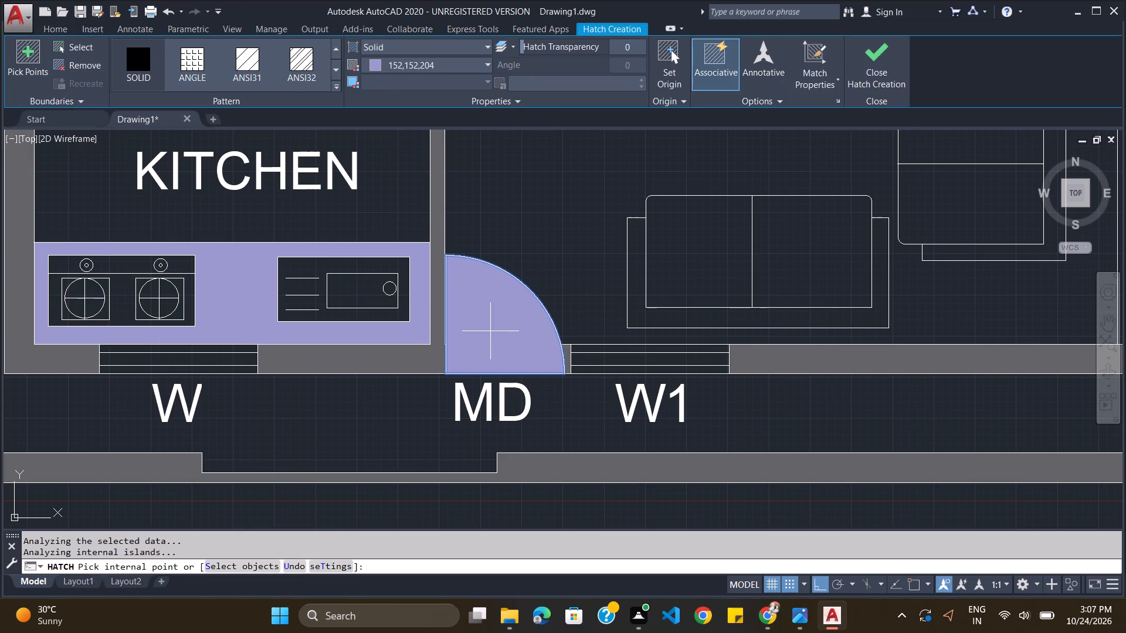
key(Escape)
key(Escape)
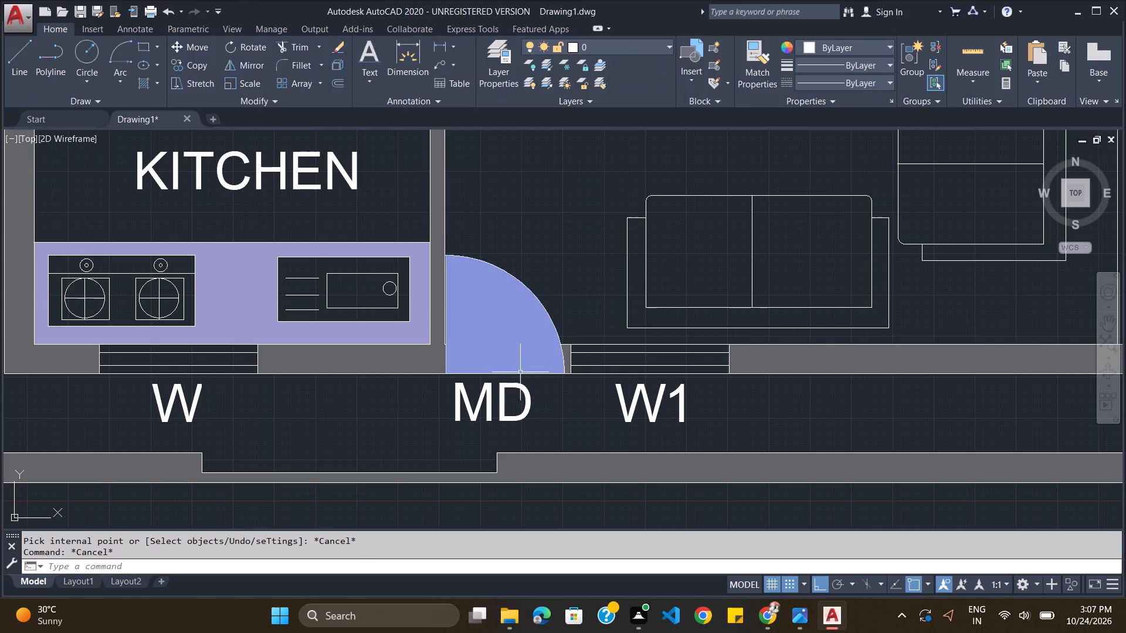
key(Escape)
Scale the MD label down slightly from its lower-left corner.
click(503, 395)
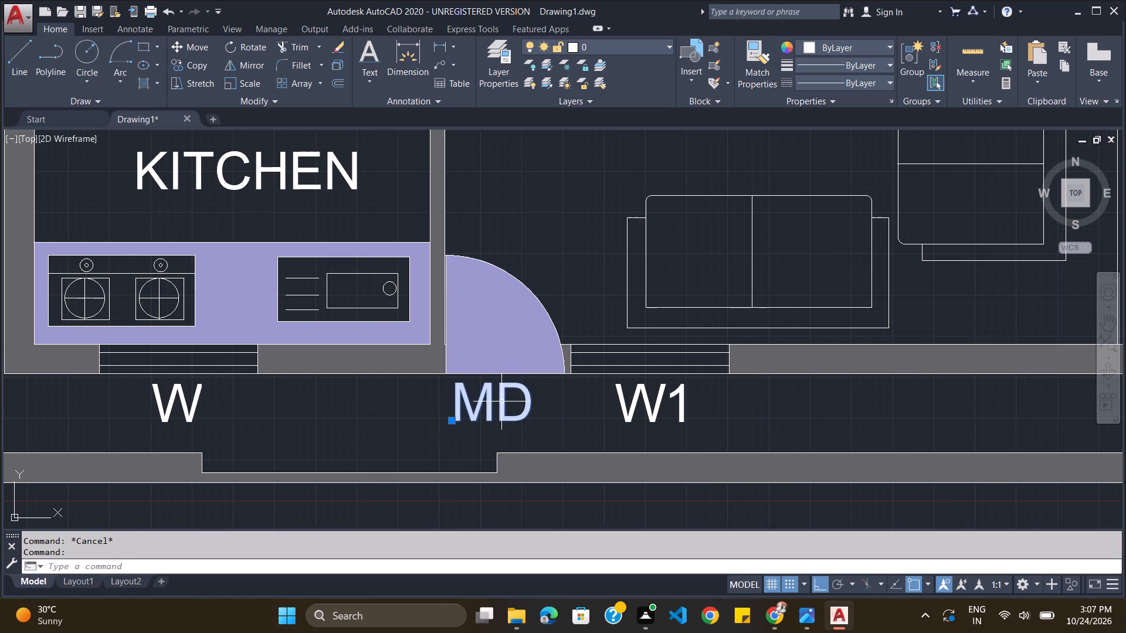
text(SC)
key(Return)
click(457, 421)
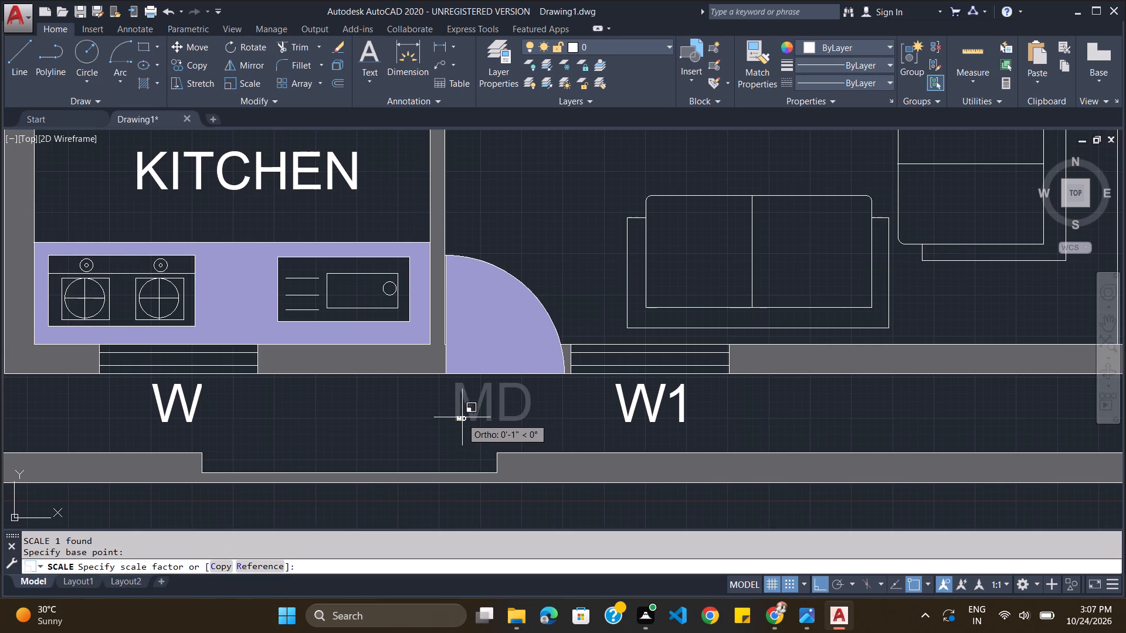
click(493, 402)
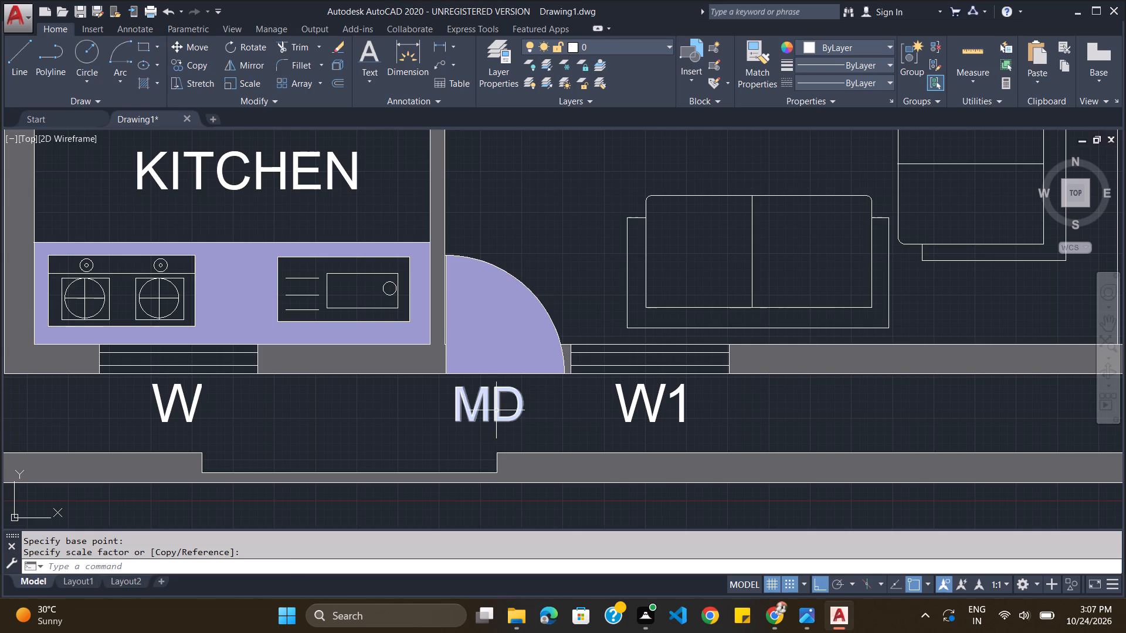
Move the MD label back into the hatched main door swing, near its base.
drag(486, 413, 493, 407)
drag(489, 408, 507, 403)
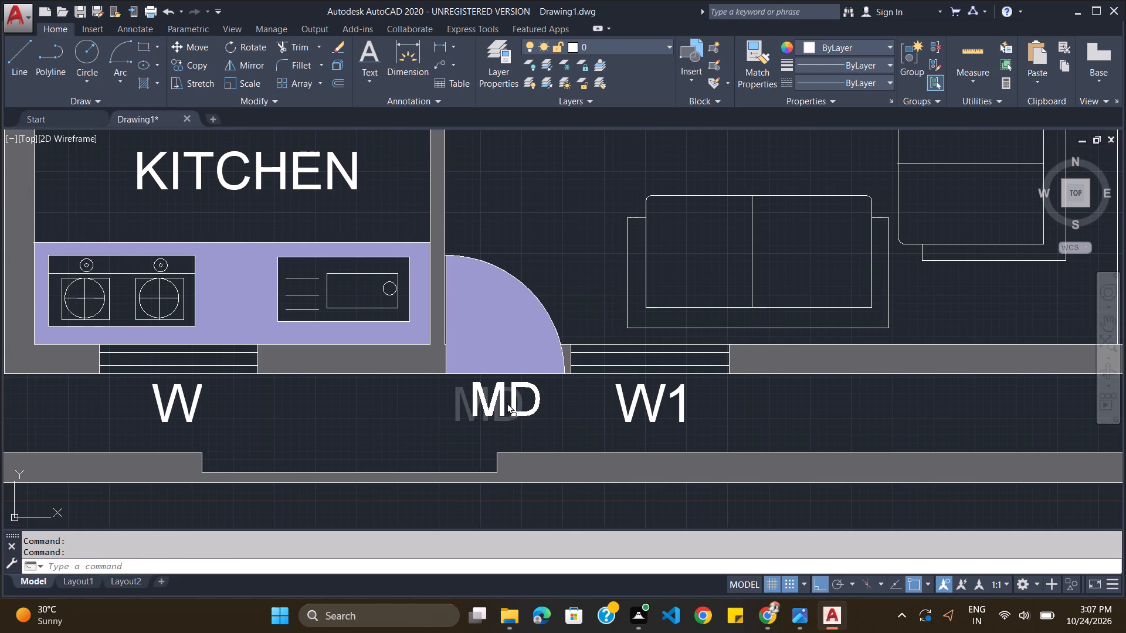
drag(507, 403, 497, 352)
scroll(594, 241, down, 1)
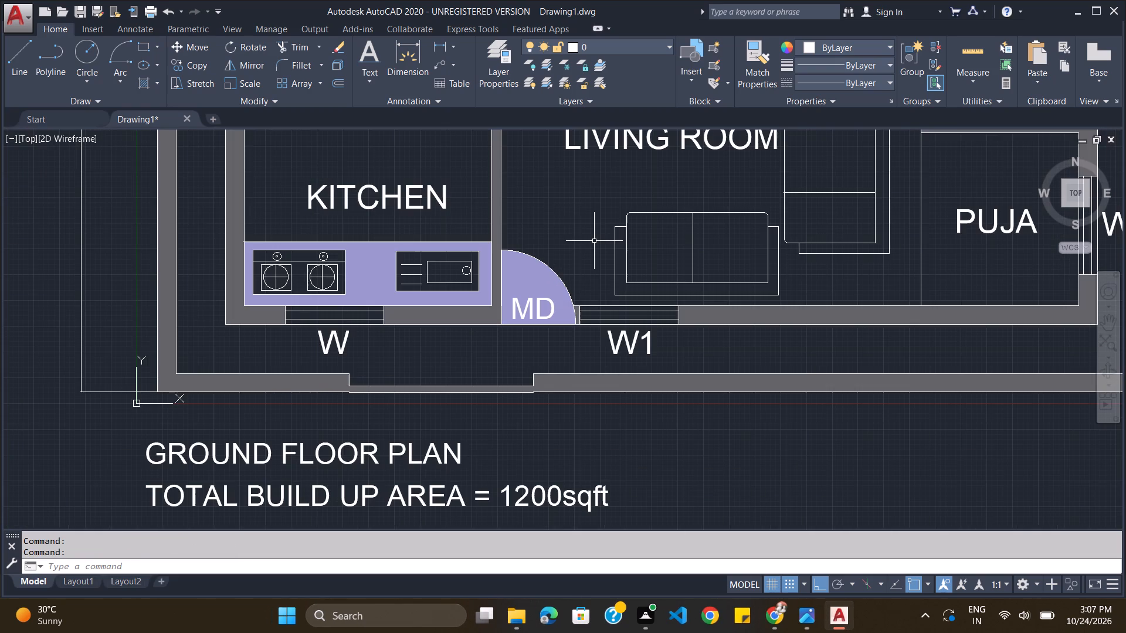
key(Escape)
key(Escape)
scroll(579, 331, down, 2)
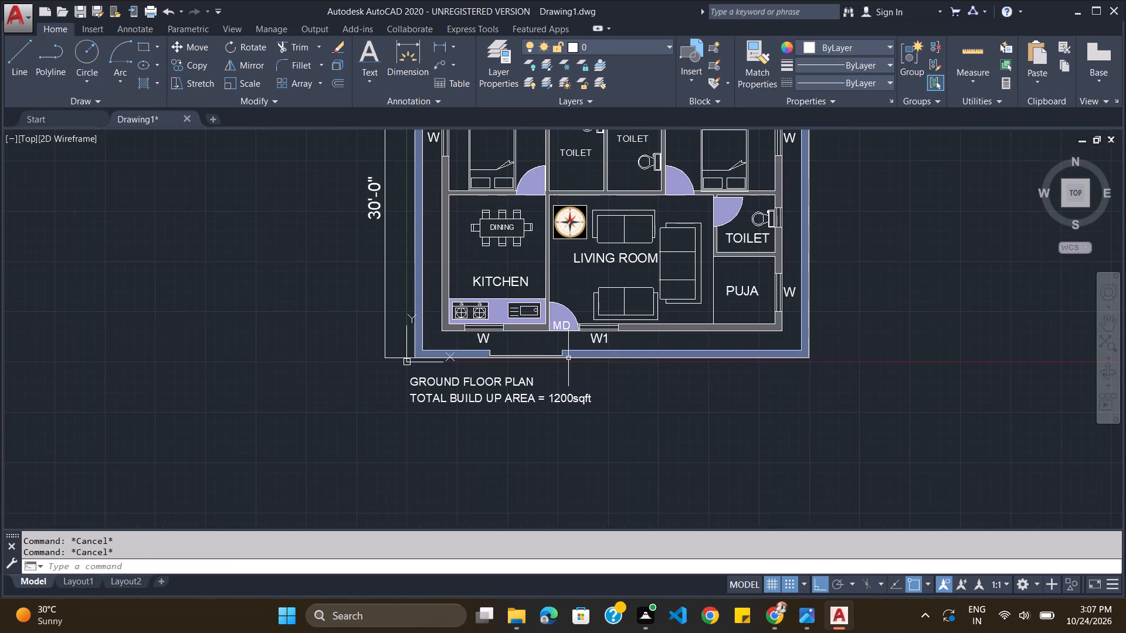
Nudge the MD label slightly upward within the hatched main door swing and compare the plan with the reference image.
scroll(567, 355, up, 2)
click(560, 275)
drag(559, 276, 560, 268)
scroll(638, 323, down, 2)
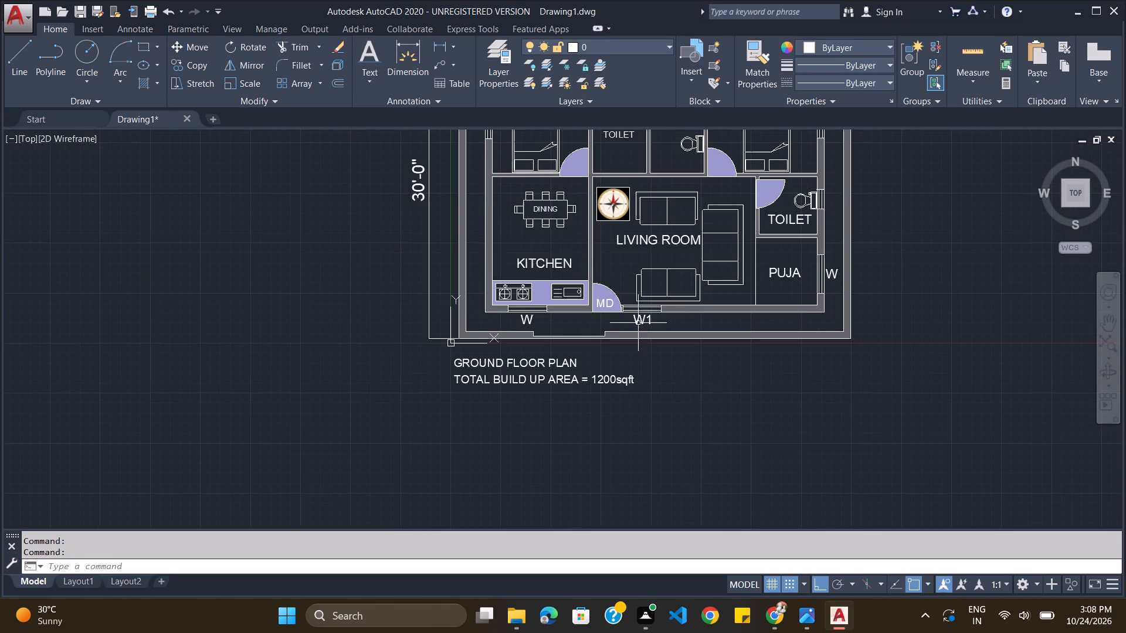
key(alt+Tab)
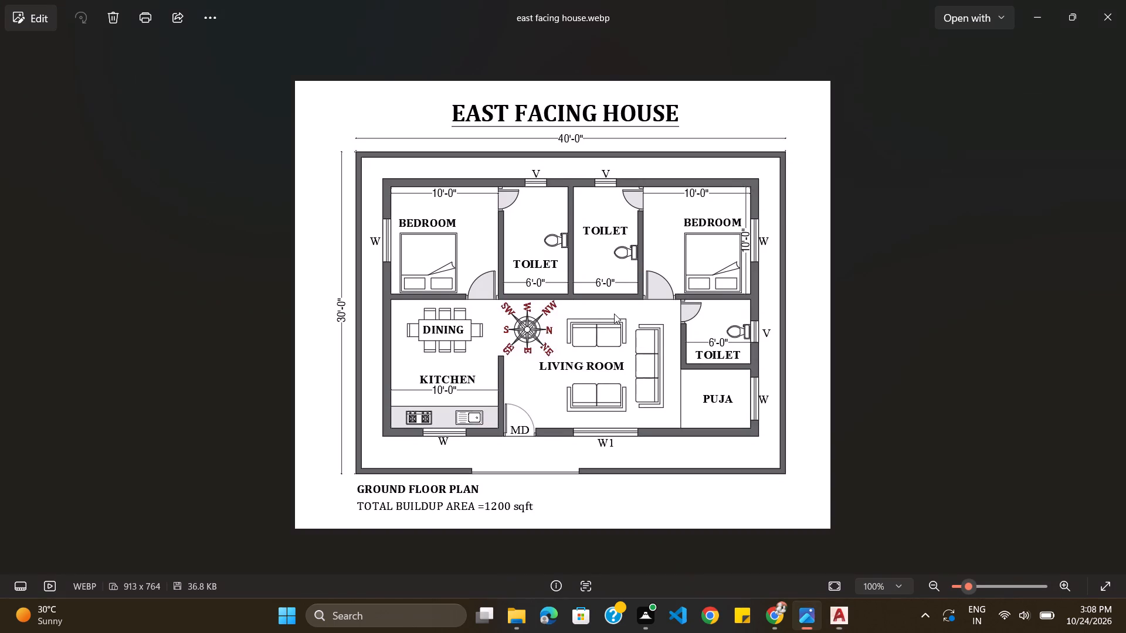
key(alt+Tab)
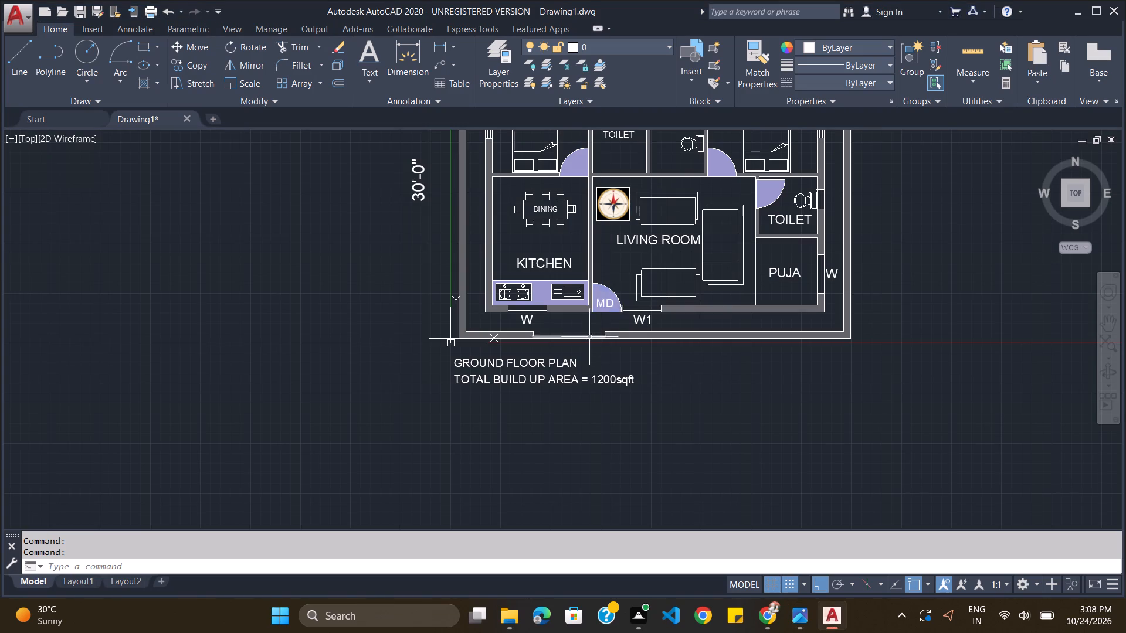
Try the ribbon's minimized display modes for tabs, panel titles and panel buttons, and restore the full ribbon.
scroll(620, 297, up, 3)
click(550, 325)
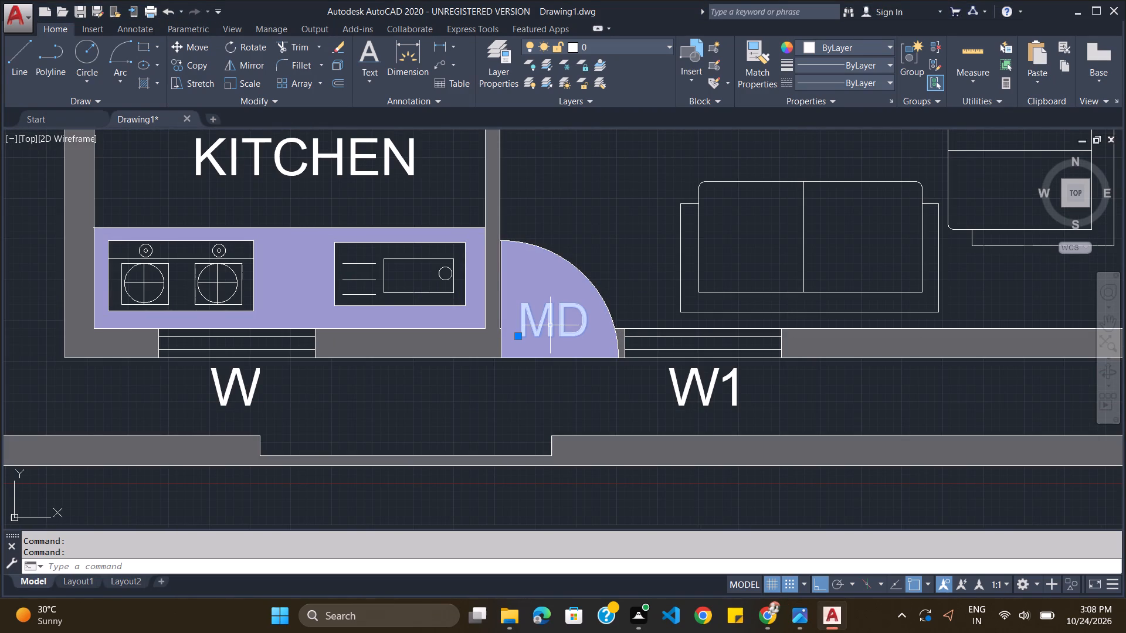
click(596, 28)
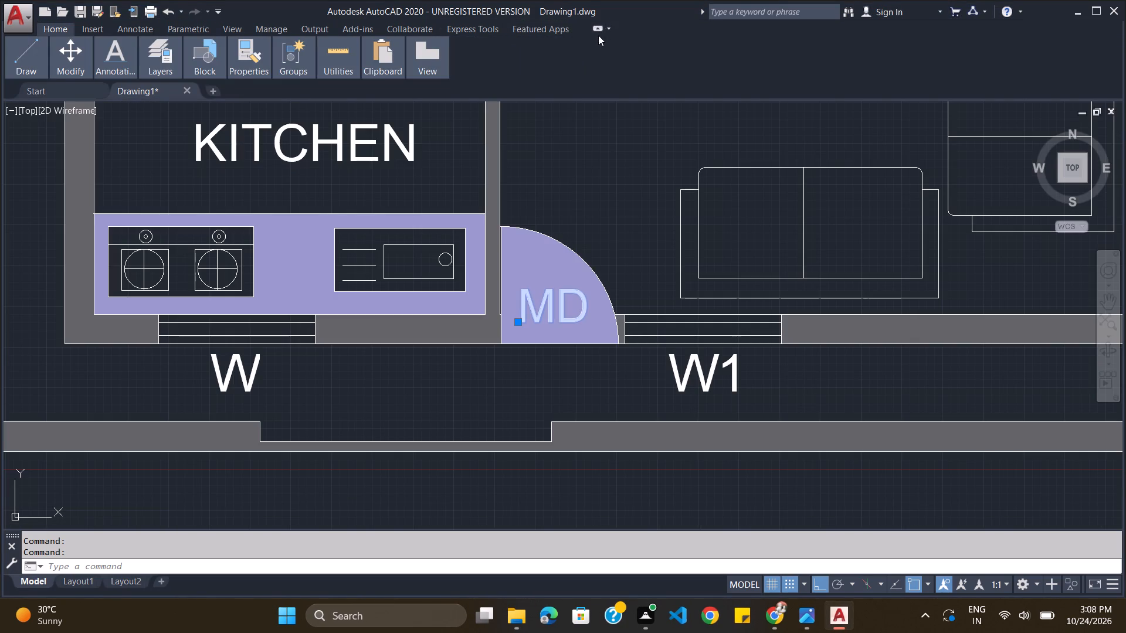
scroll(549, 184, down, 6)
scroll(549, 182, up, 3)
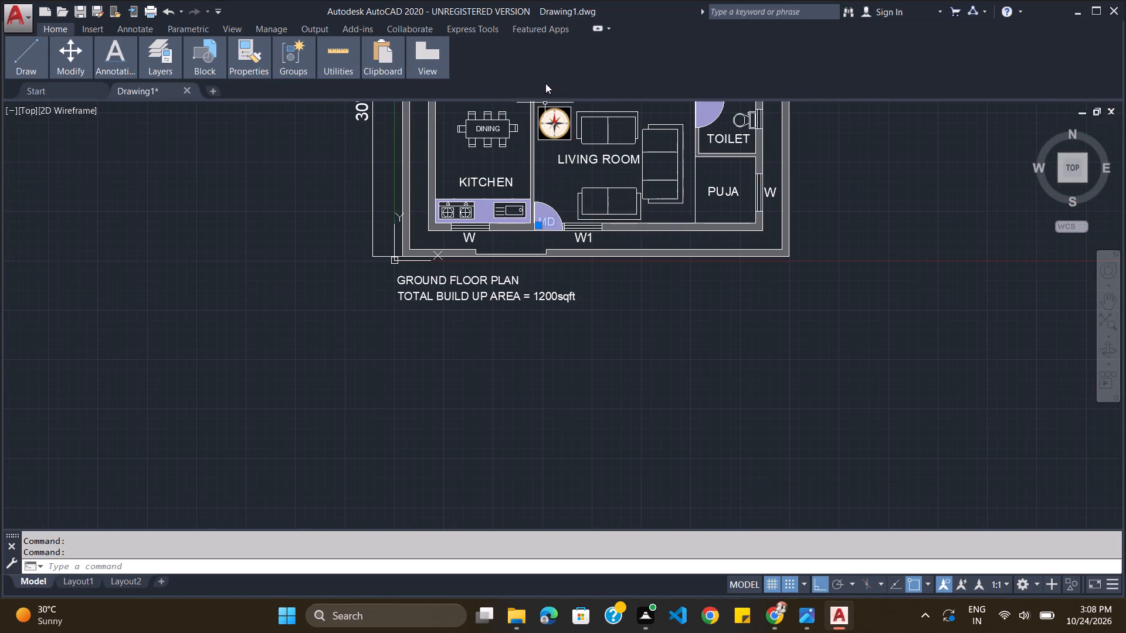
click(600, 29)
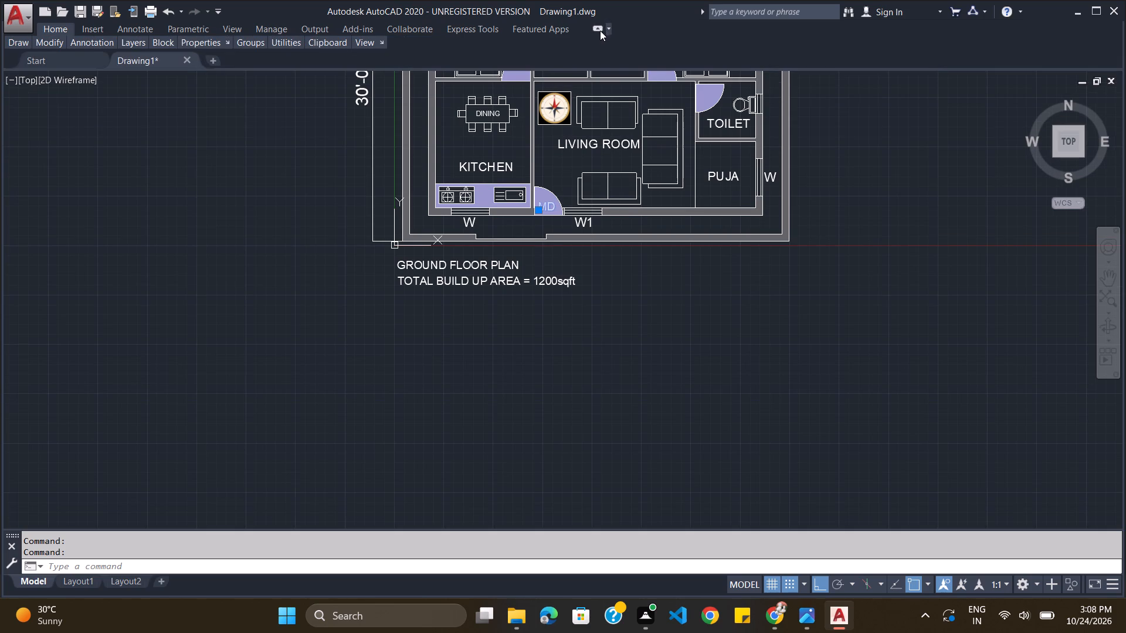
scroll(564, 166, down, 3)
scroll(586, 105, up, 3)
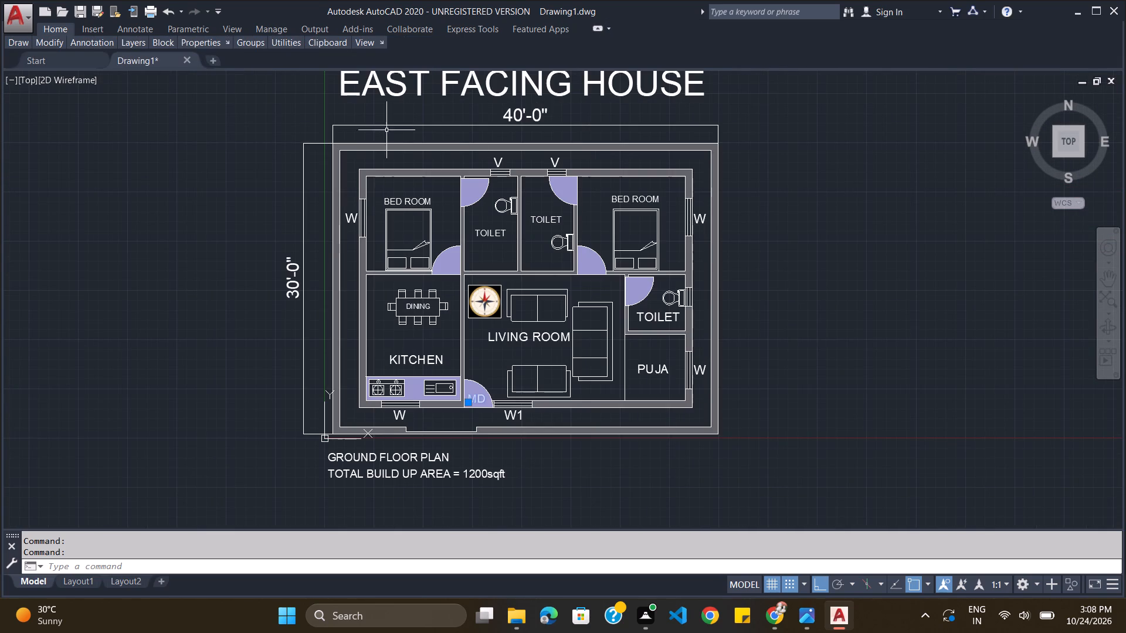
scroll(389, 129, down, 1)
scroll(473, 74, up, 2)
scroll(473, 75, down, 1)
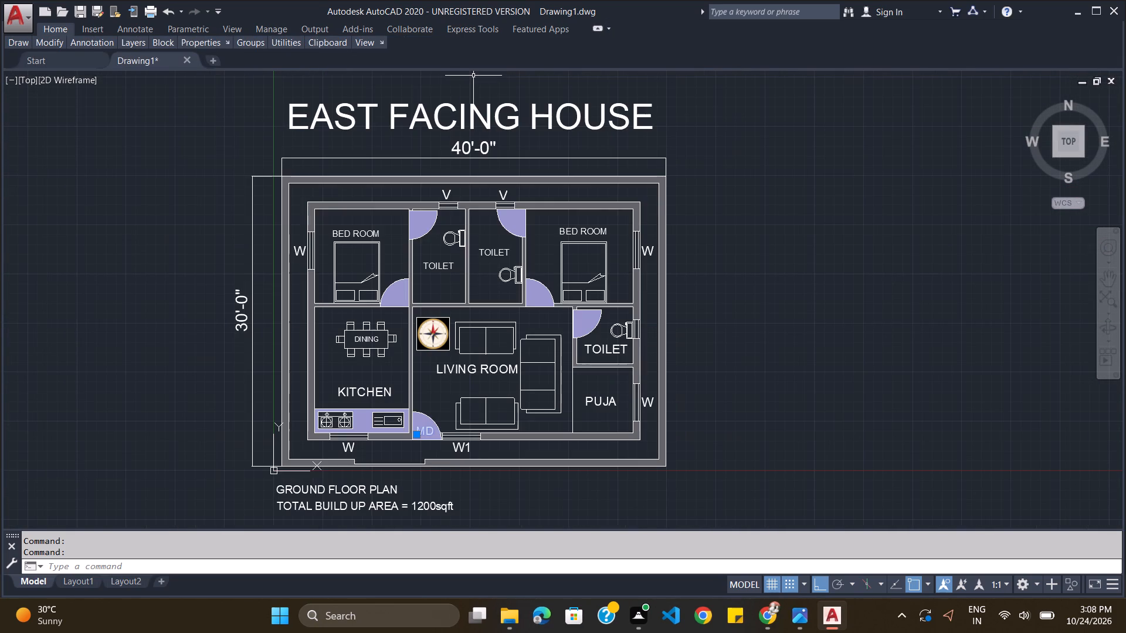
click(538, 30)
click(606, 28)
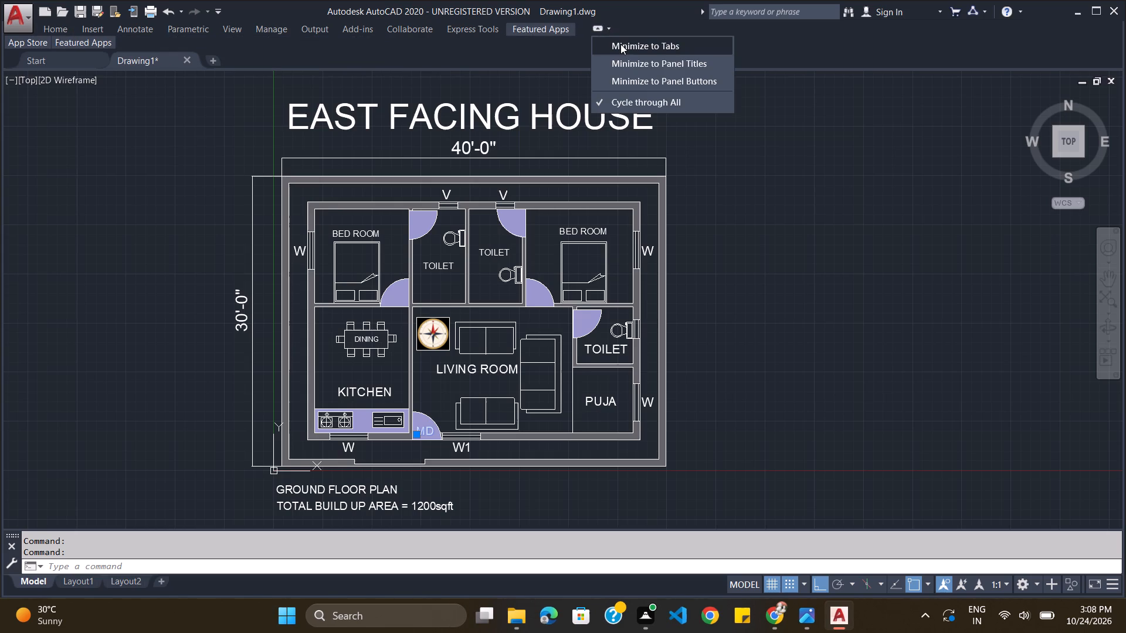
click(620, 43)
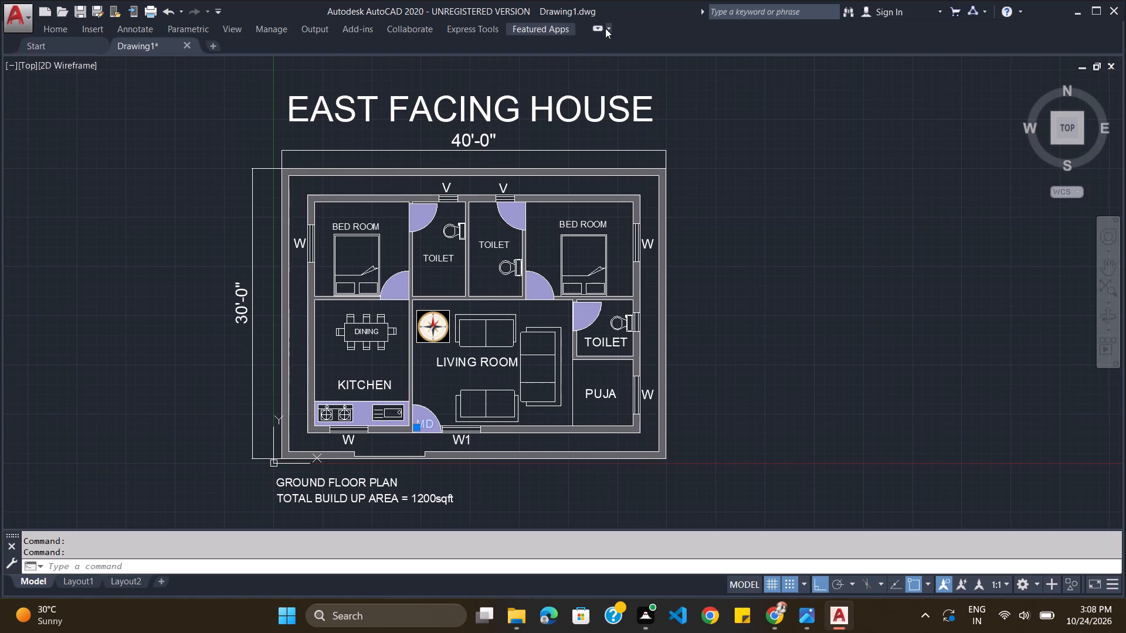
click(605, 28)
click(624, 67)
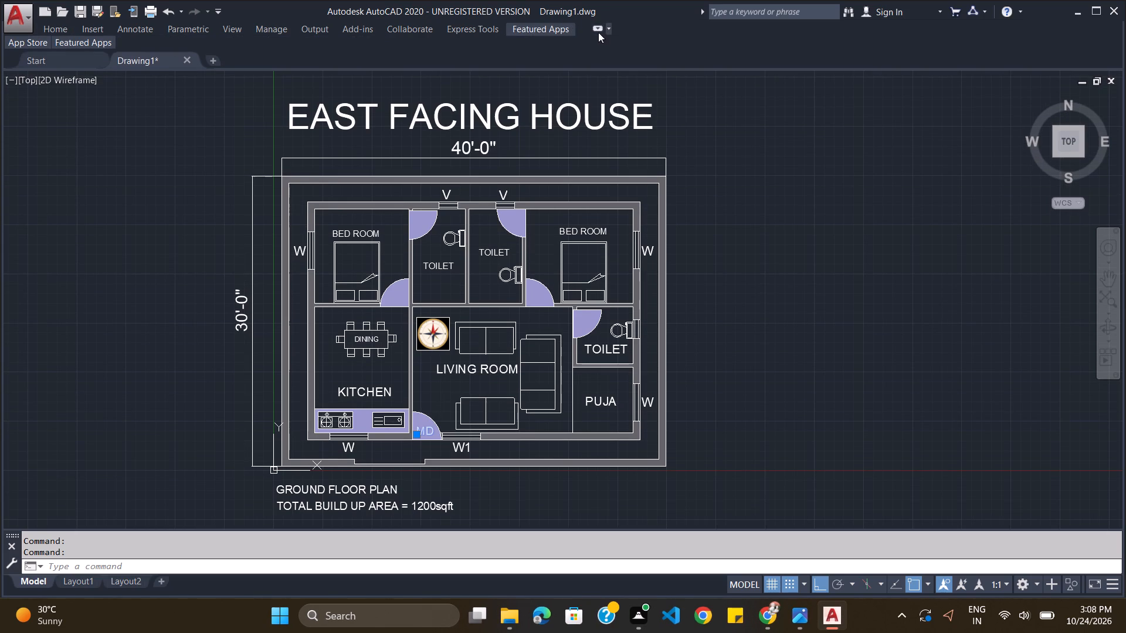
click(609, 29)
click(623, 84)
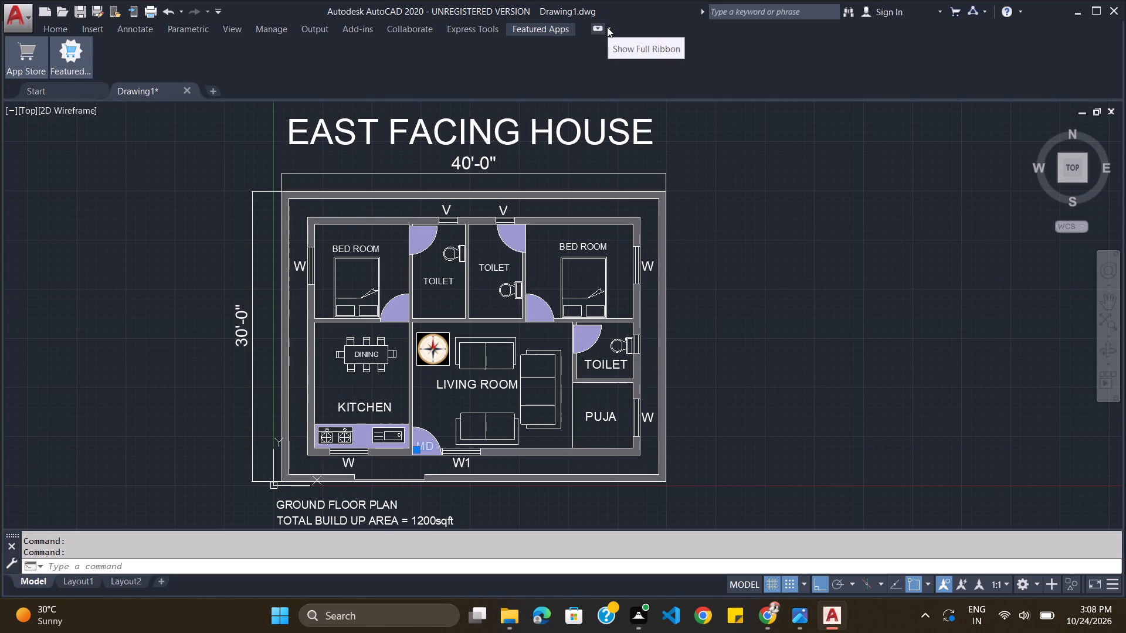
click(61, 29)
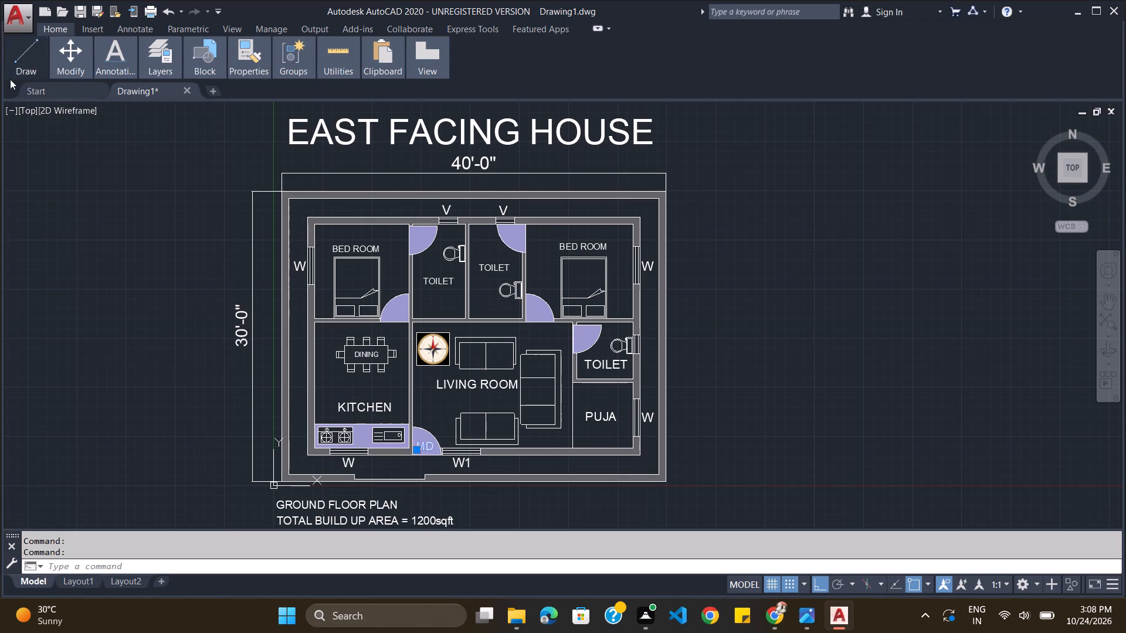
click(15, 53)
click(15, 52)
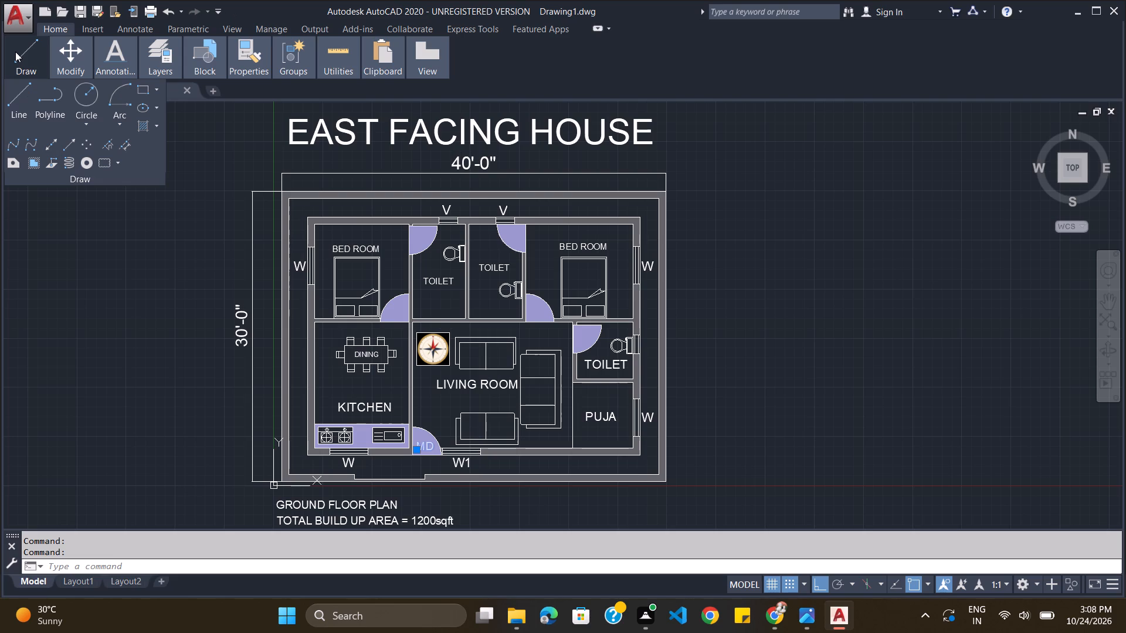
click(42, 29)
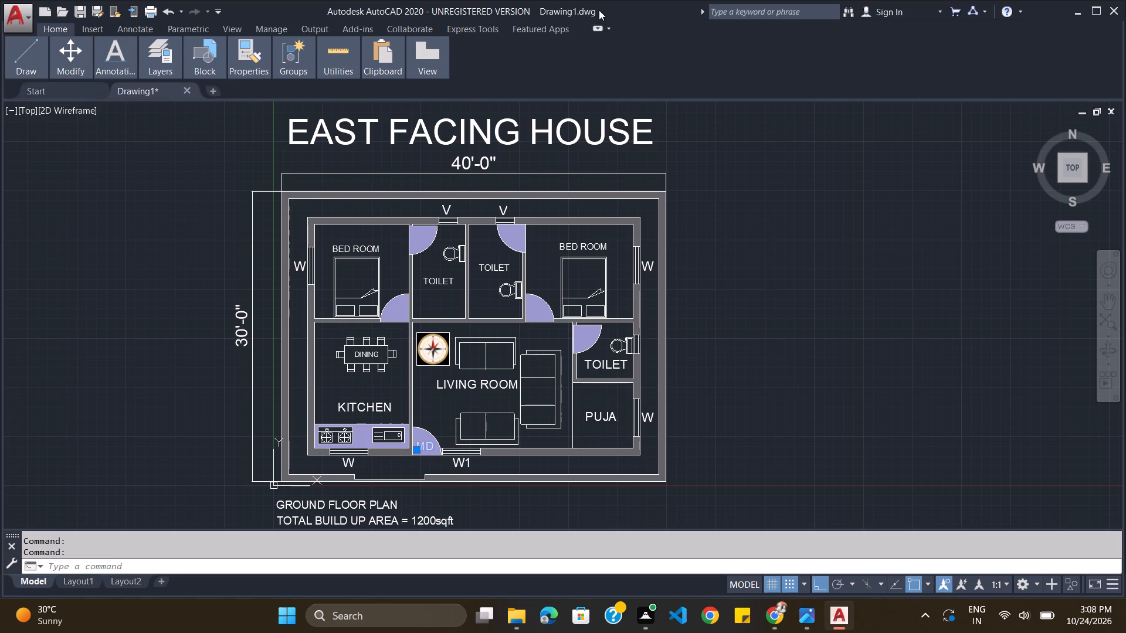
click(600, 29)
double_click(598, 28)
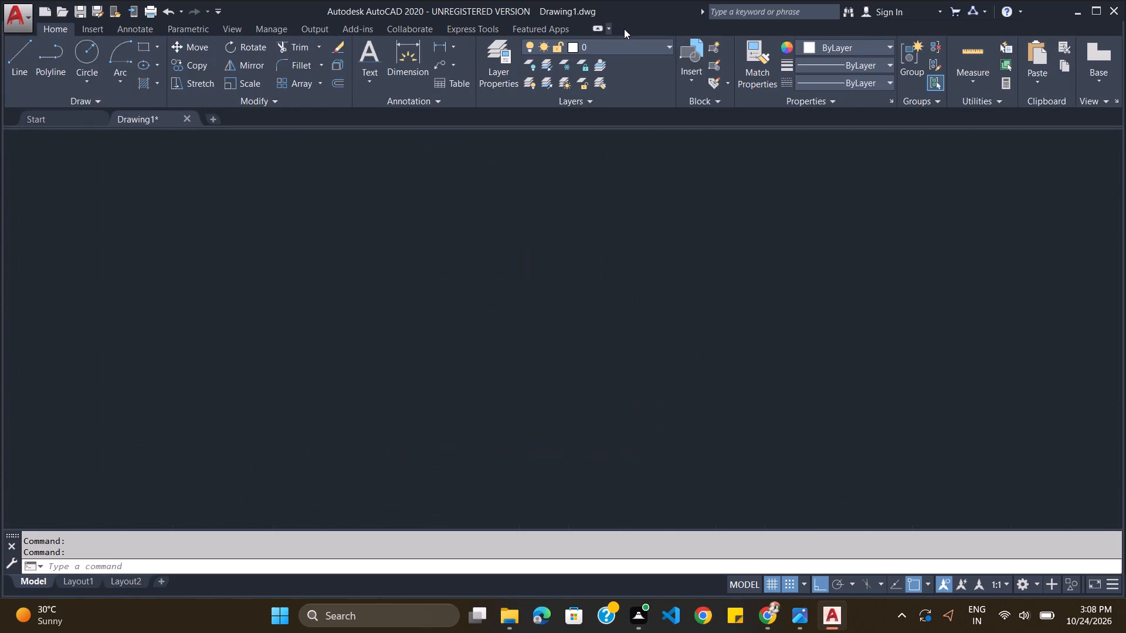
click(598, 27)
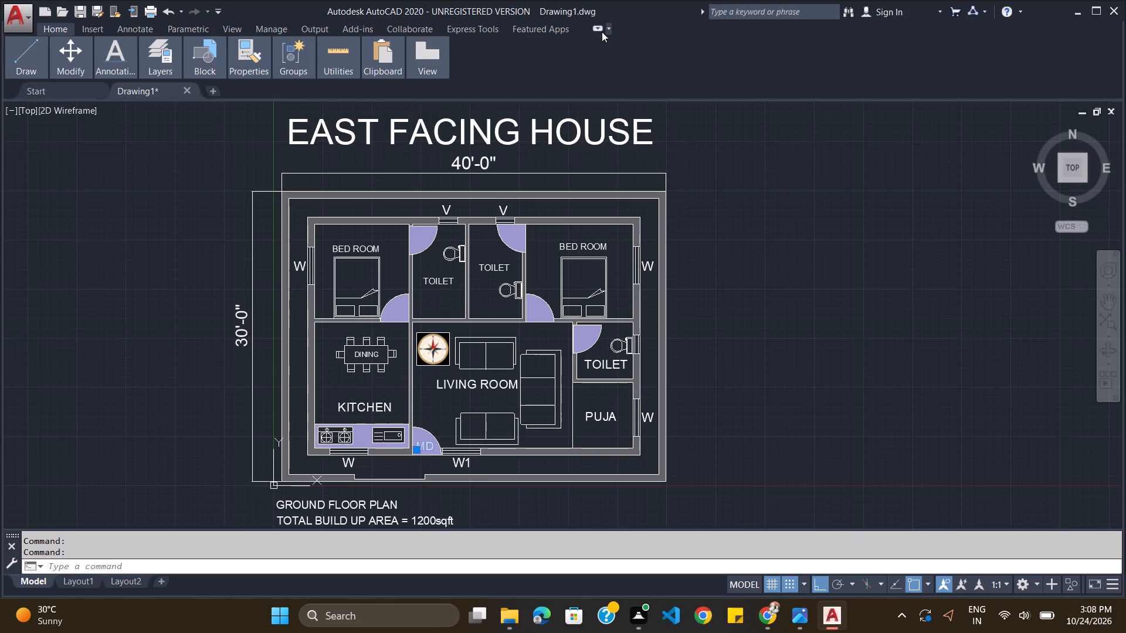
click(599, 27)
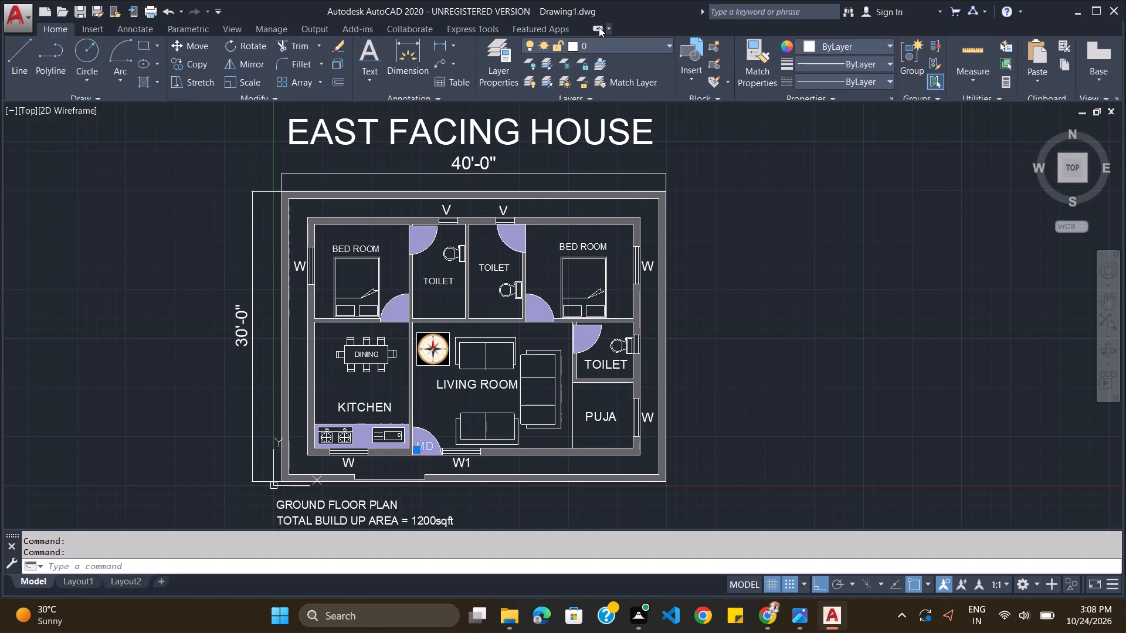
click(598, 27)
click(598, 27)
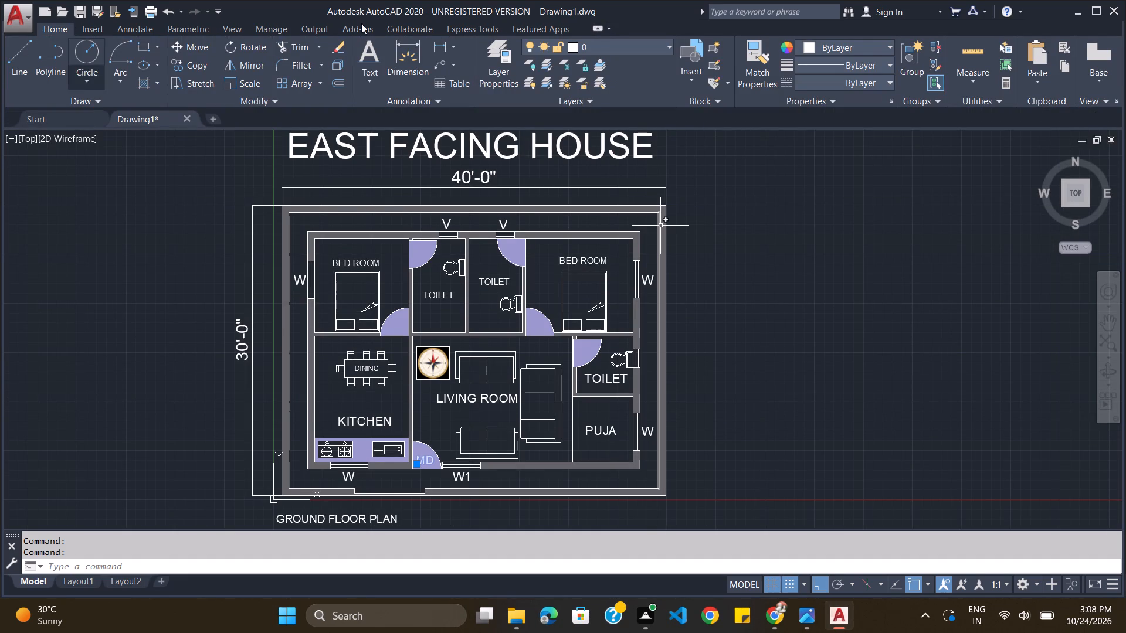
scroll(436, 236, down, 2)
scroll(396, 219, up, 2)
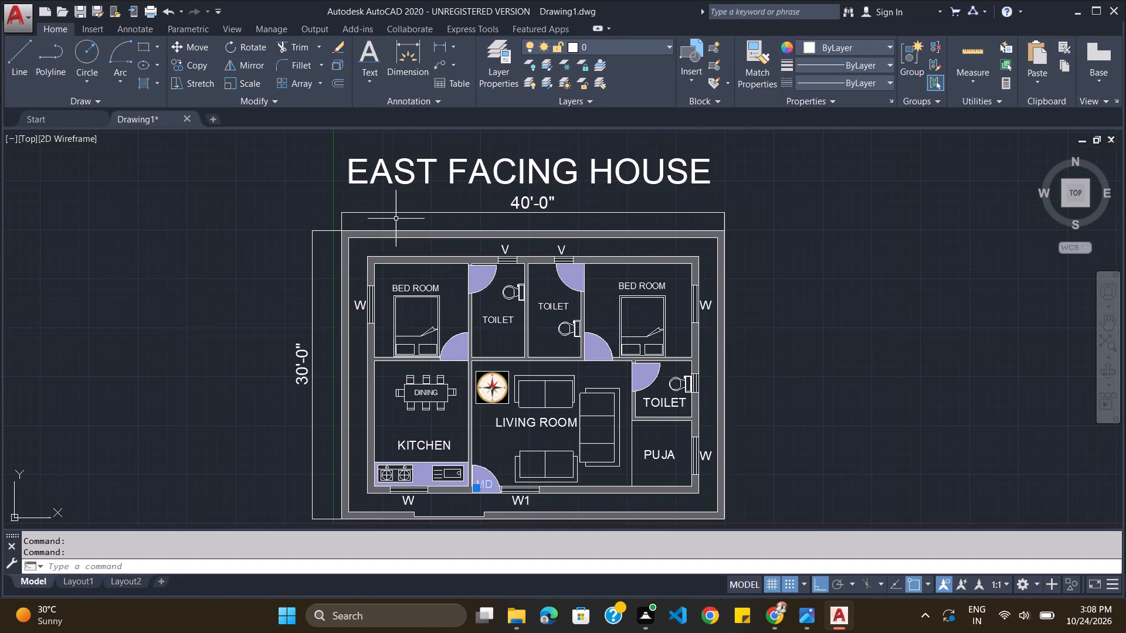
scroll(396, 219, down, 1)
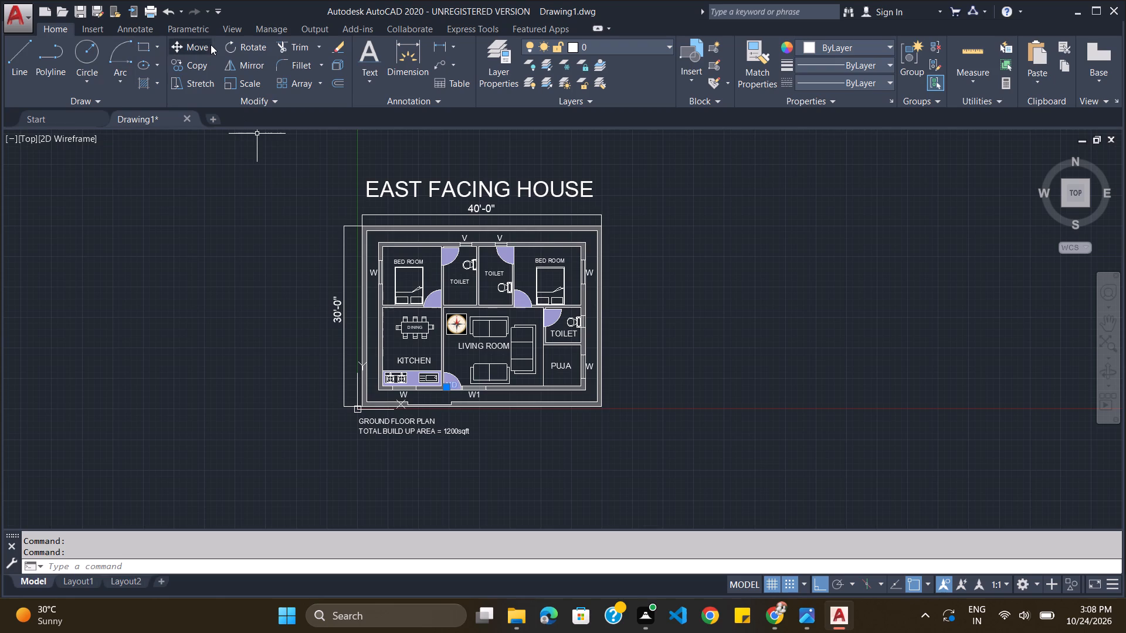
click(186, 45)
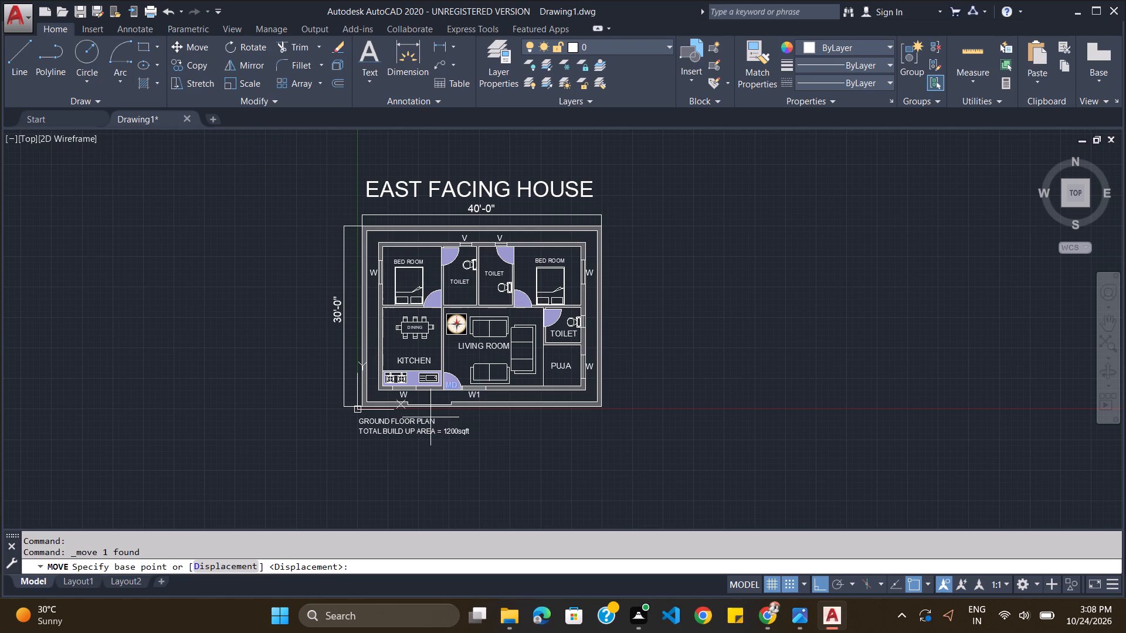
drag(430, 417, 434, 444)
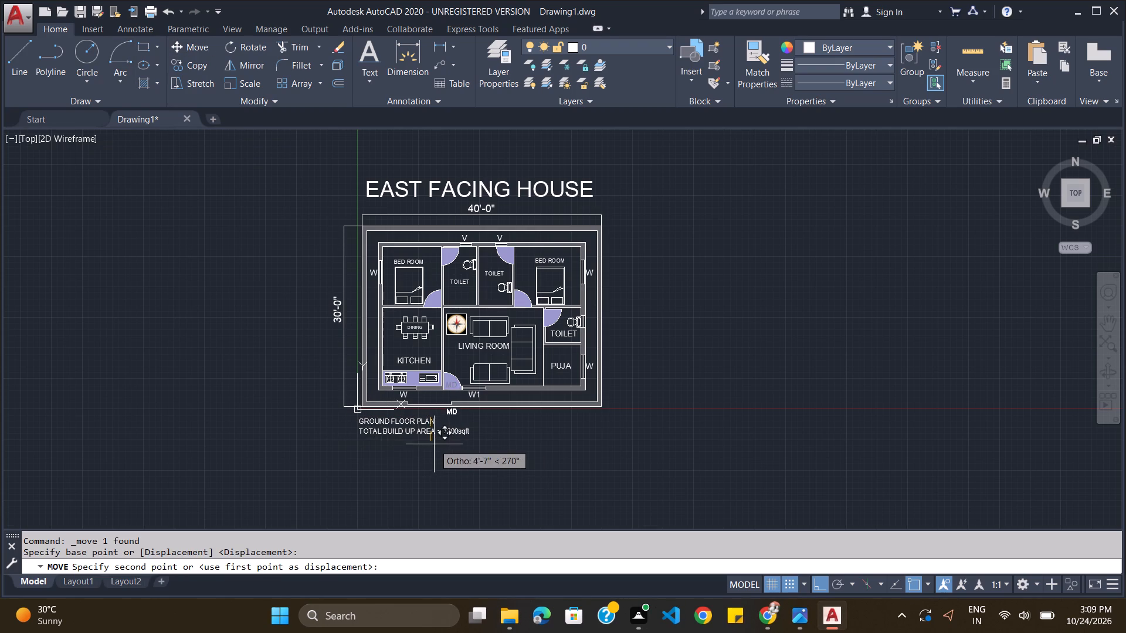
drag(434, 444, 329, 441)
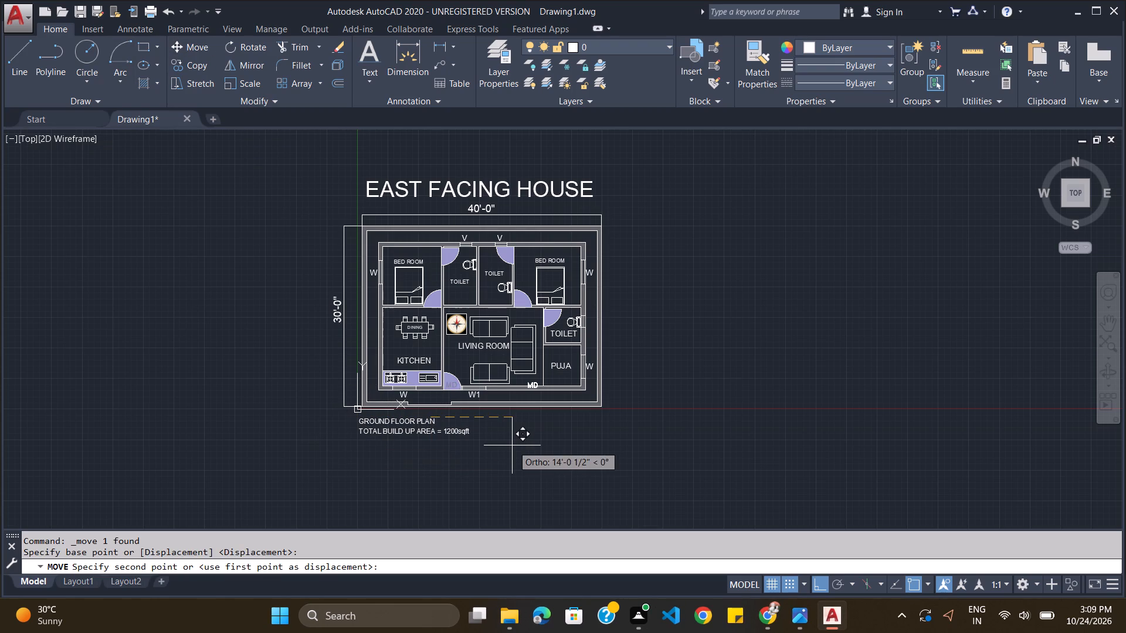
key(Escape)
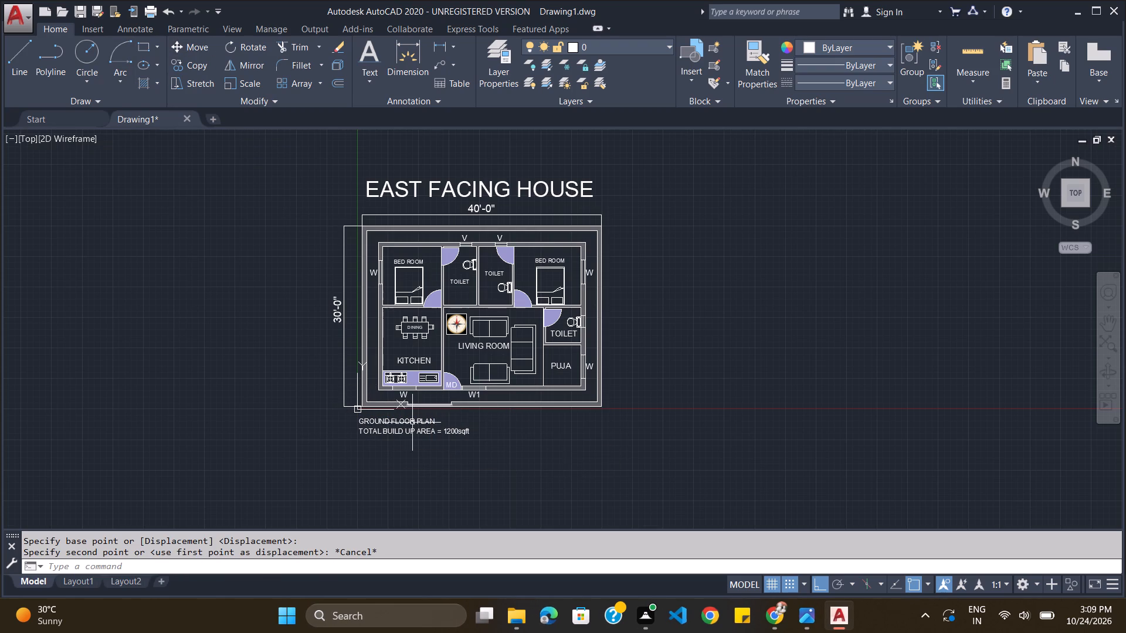
Move the GROUND FLOOR PLAN and TOTAL BUILD UP AREA caption lines together about 2' horizontally to the right below the plan.
click(377, 424)
click(381, 432)
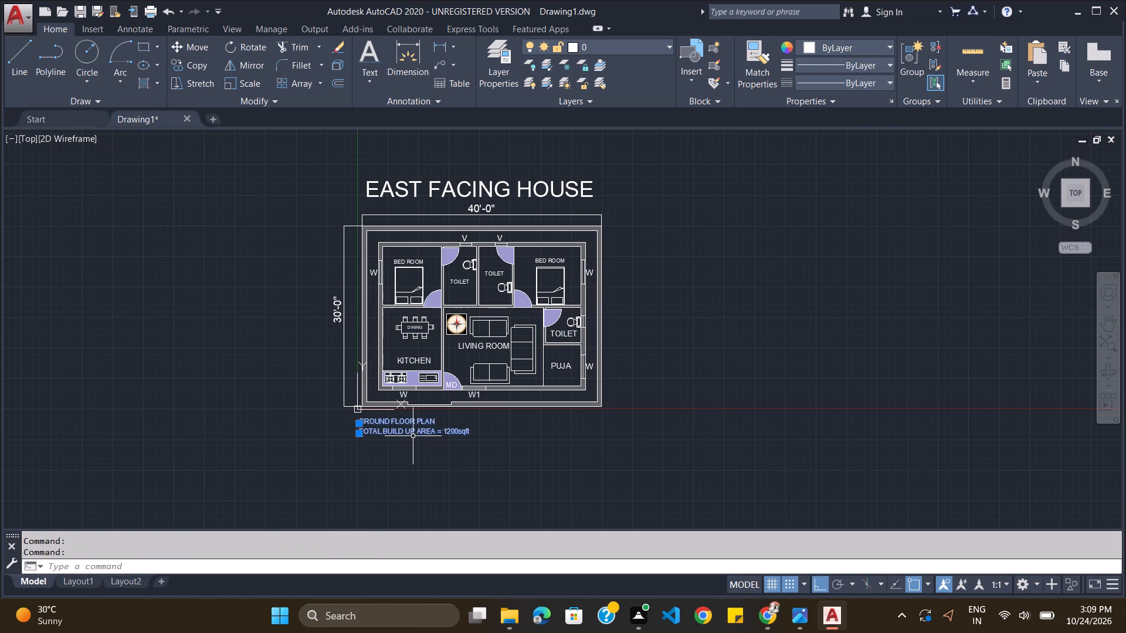
key(m)
key(Return)
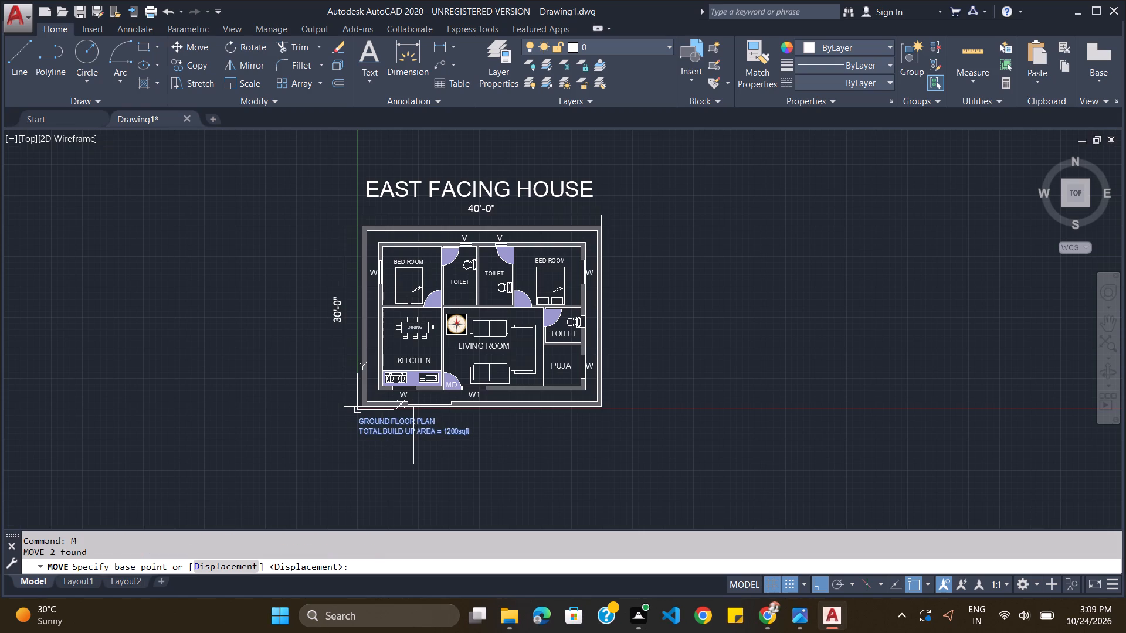
click(387, 427)
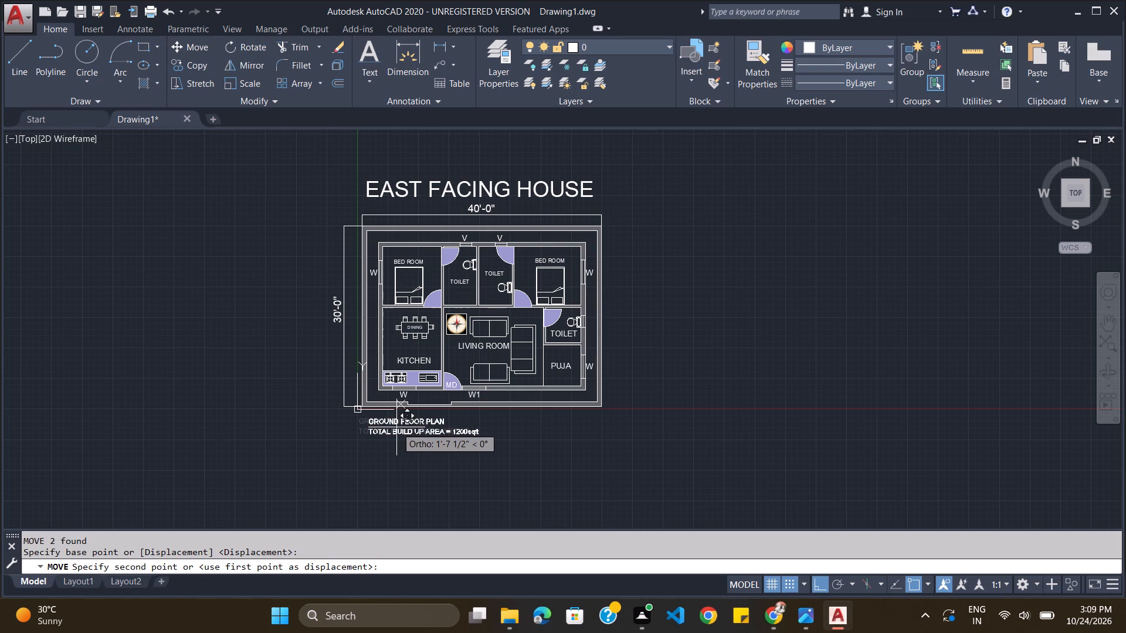
scroll(392, 423, up, 3)
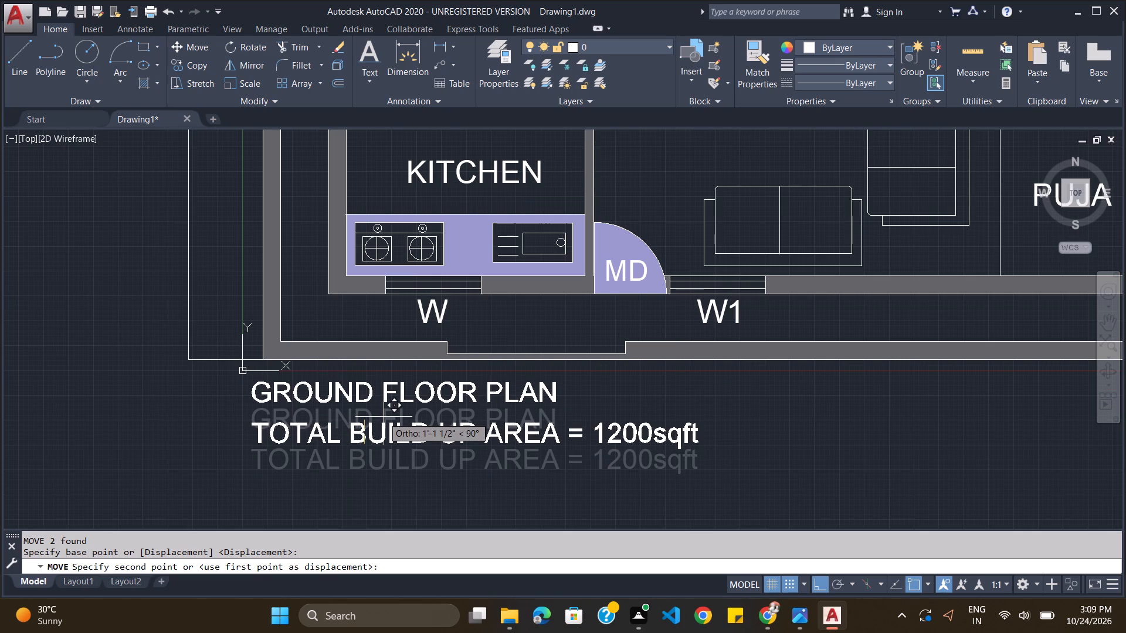
click(409, 403)
scroll(567, 365, down, 2)
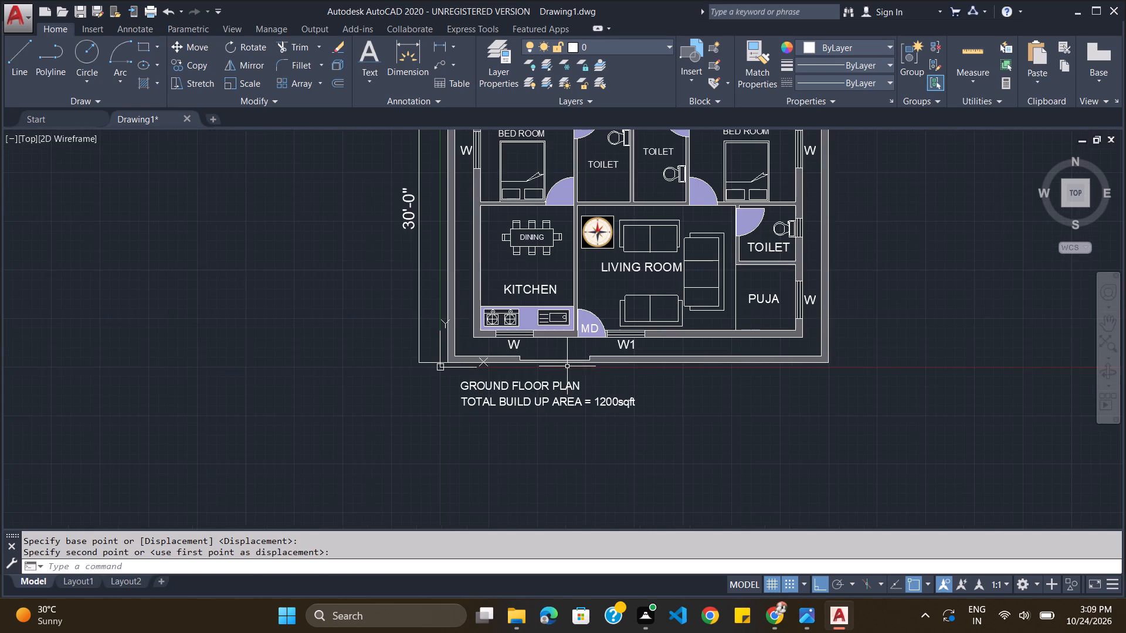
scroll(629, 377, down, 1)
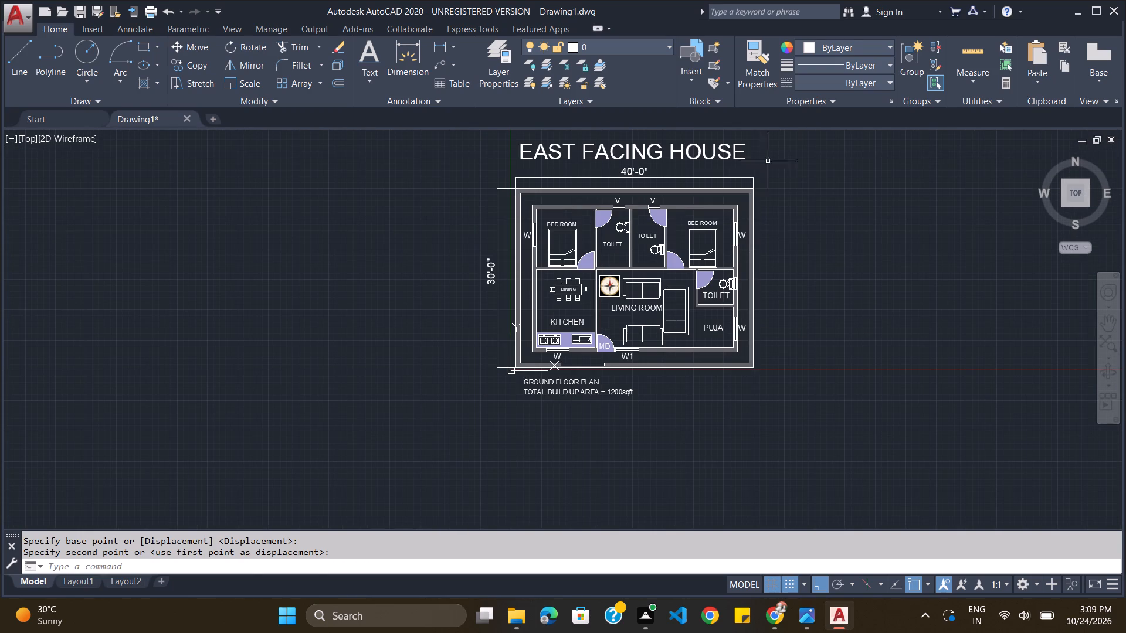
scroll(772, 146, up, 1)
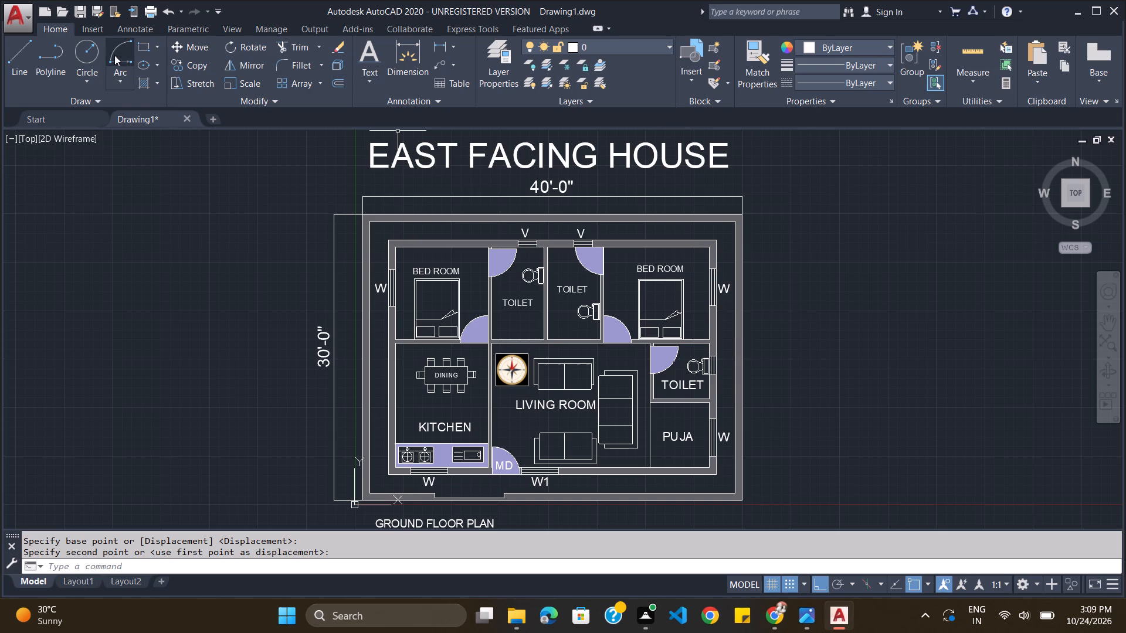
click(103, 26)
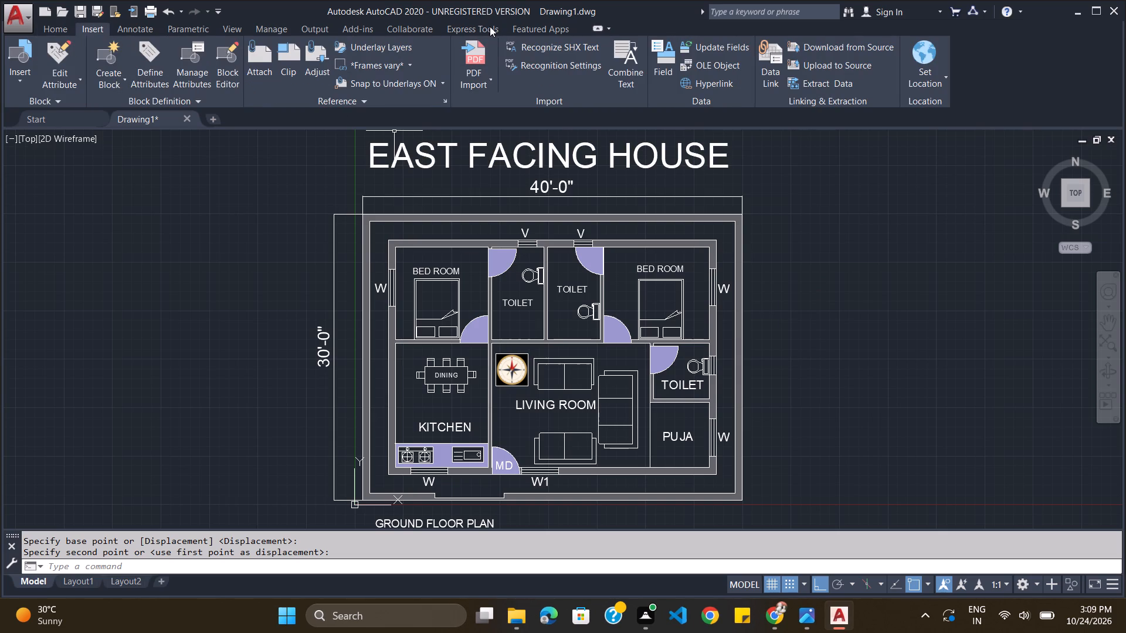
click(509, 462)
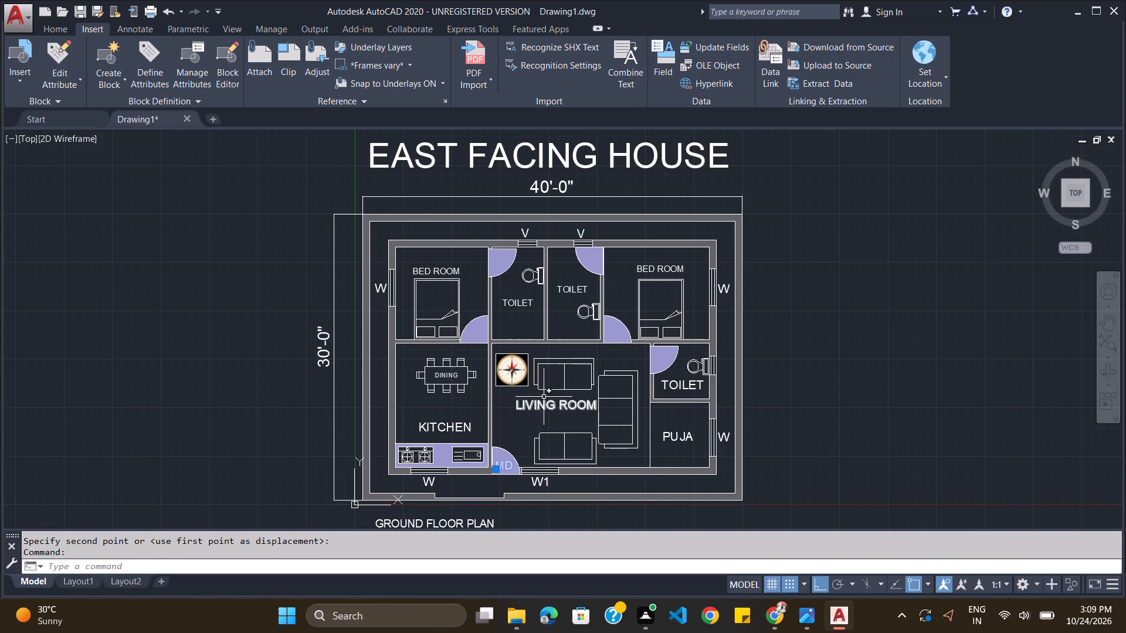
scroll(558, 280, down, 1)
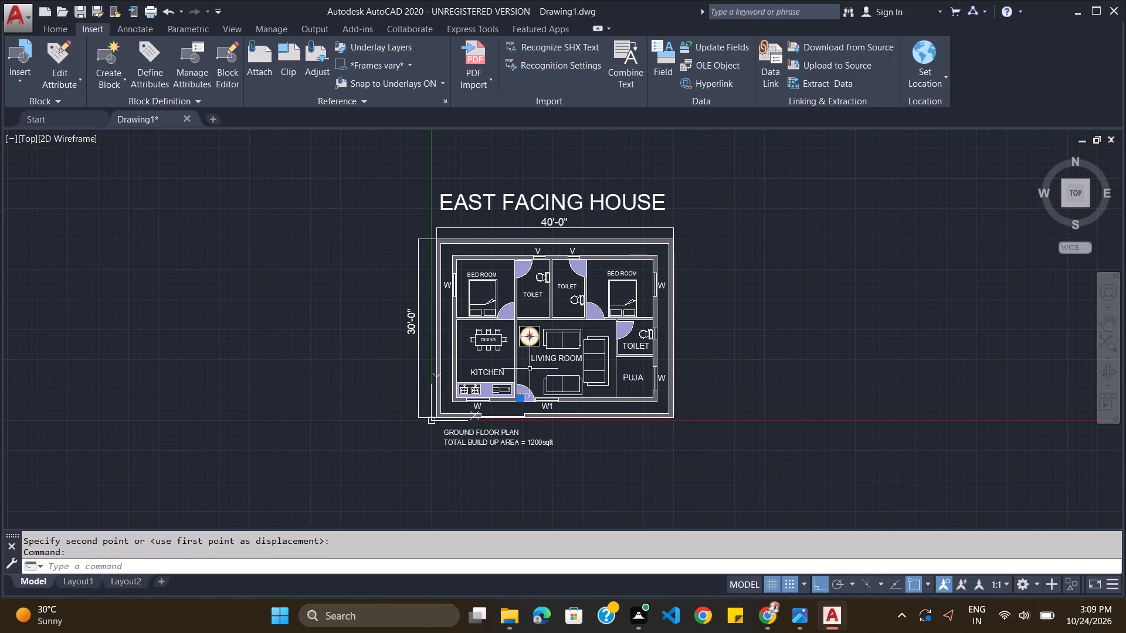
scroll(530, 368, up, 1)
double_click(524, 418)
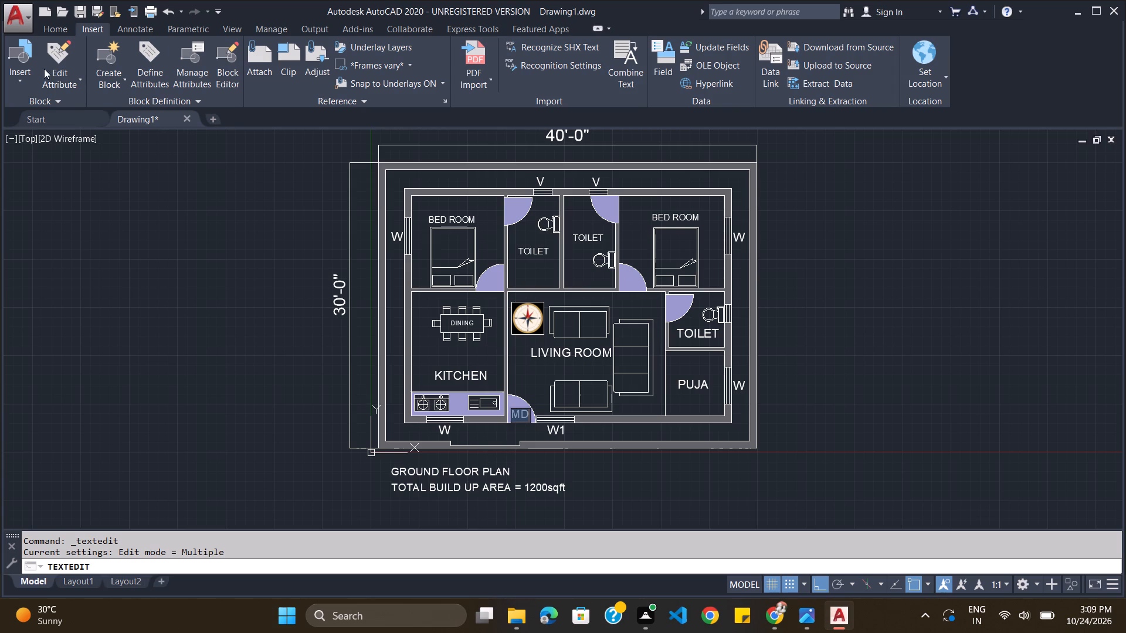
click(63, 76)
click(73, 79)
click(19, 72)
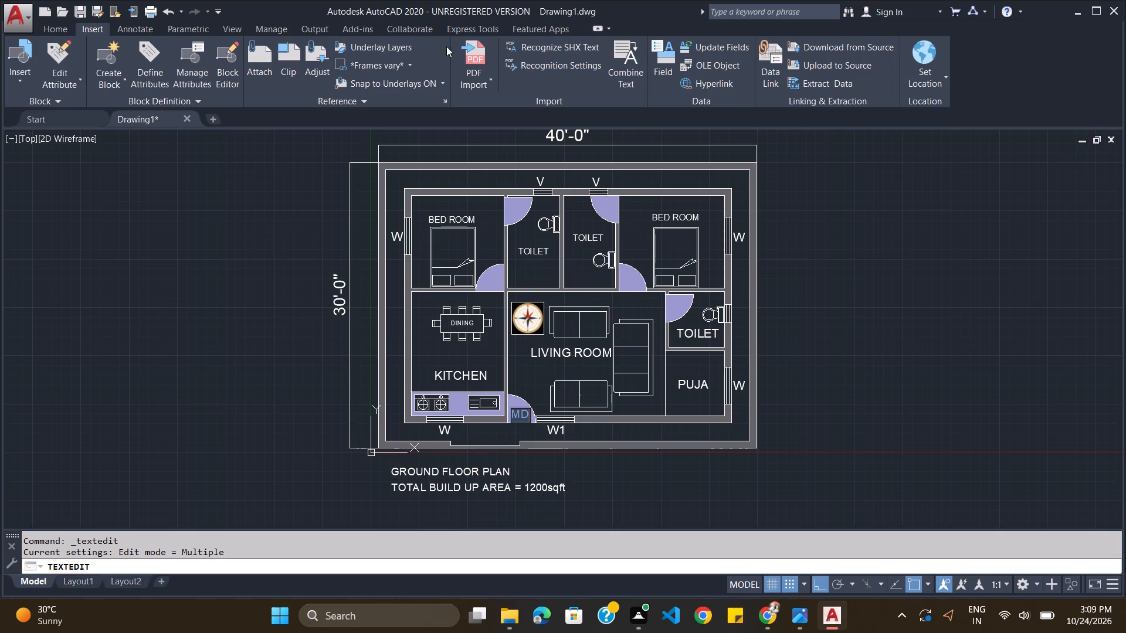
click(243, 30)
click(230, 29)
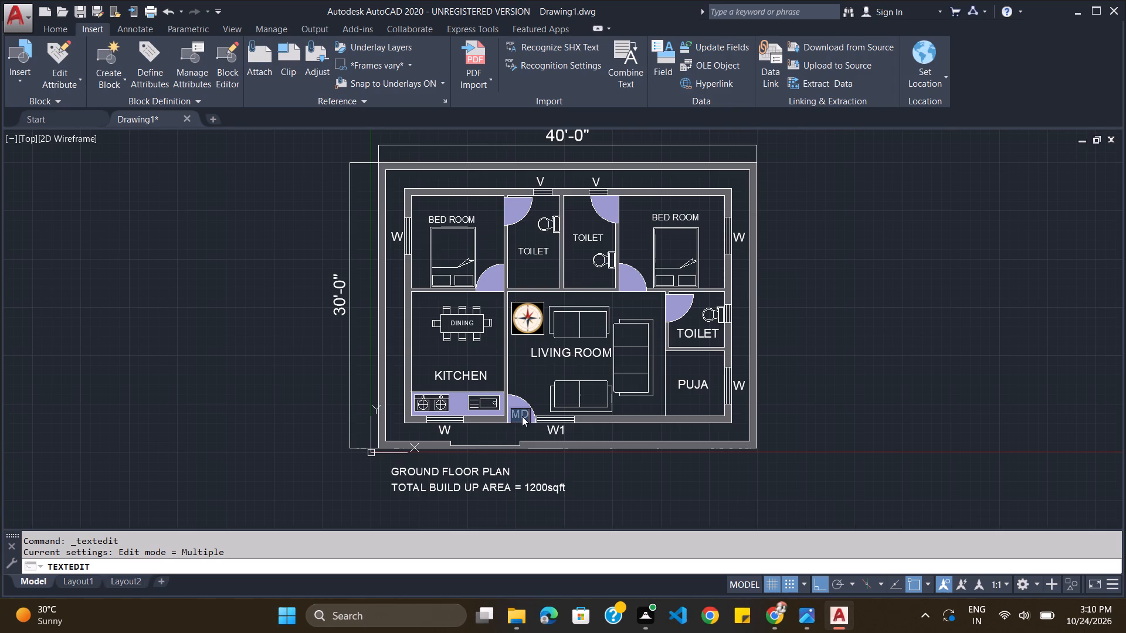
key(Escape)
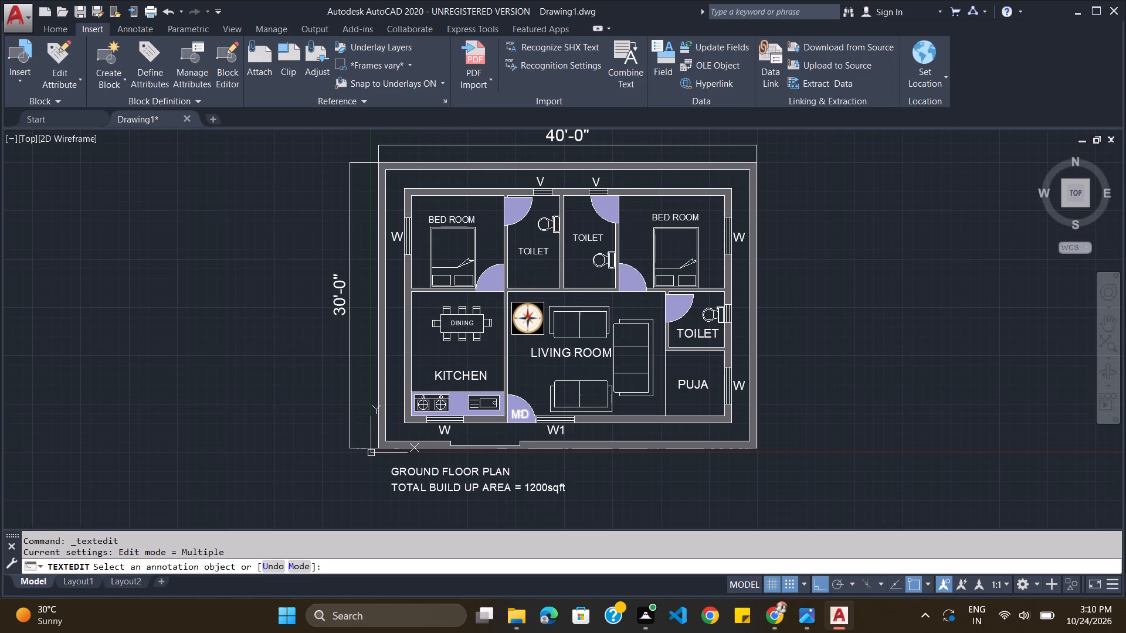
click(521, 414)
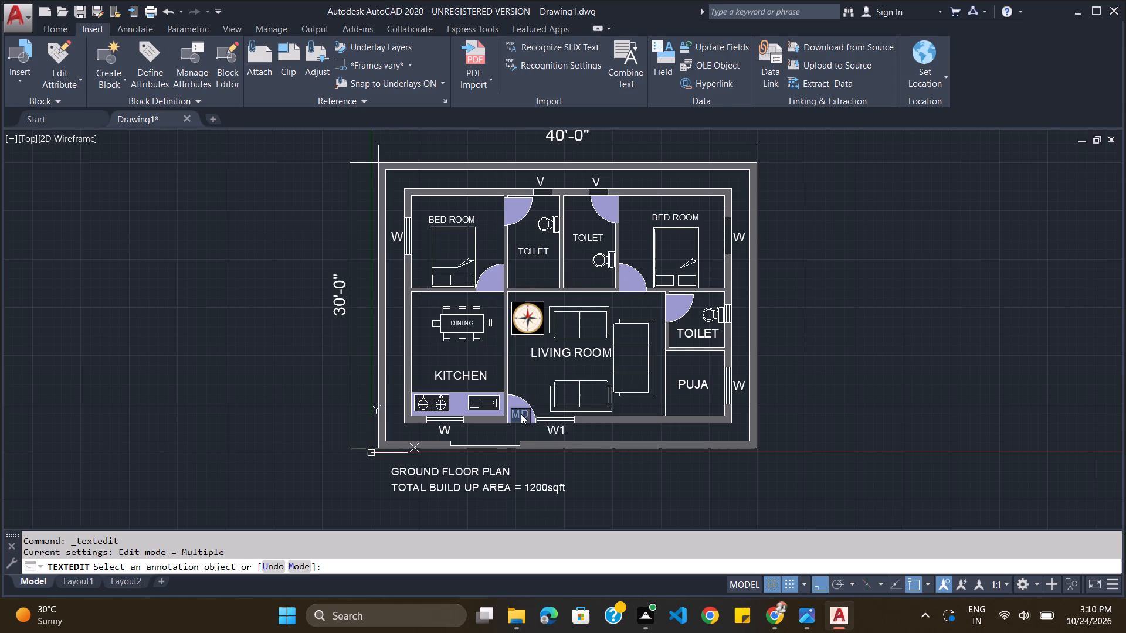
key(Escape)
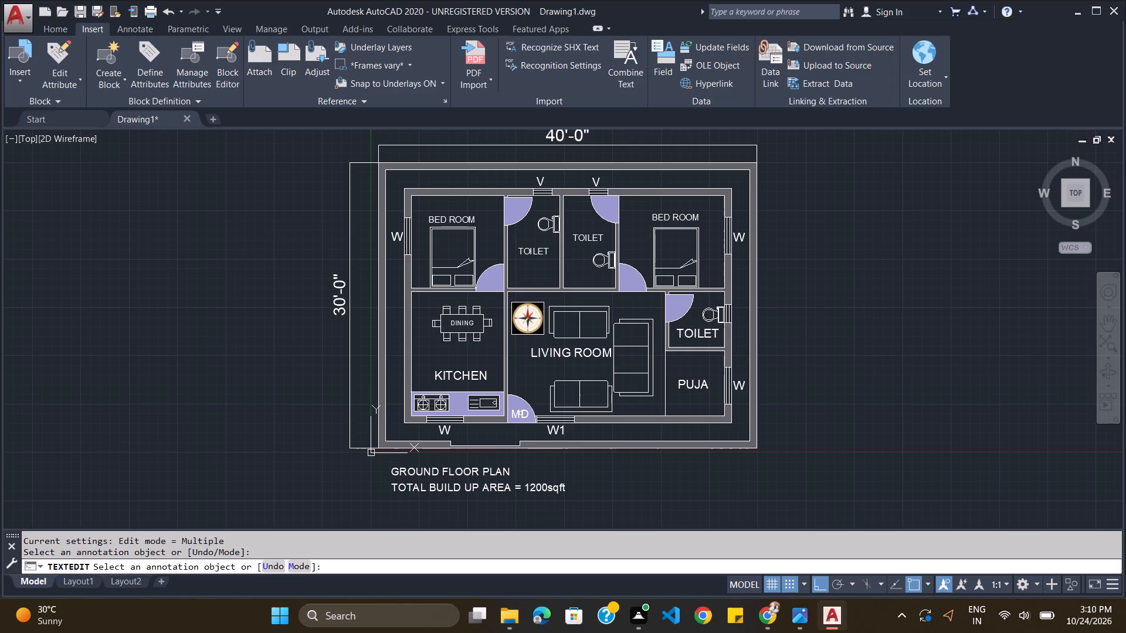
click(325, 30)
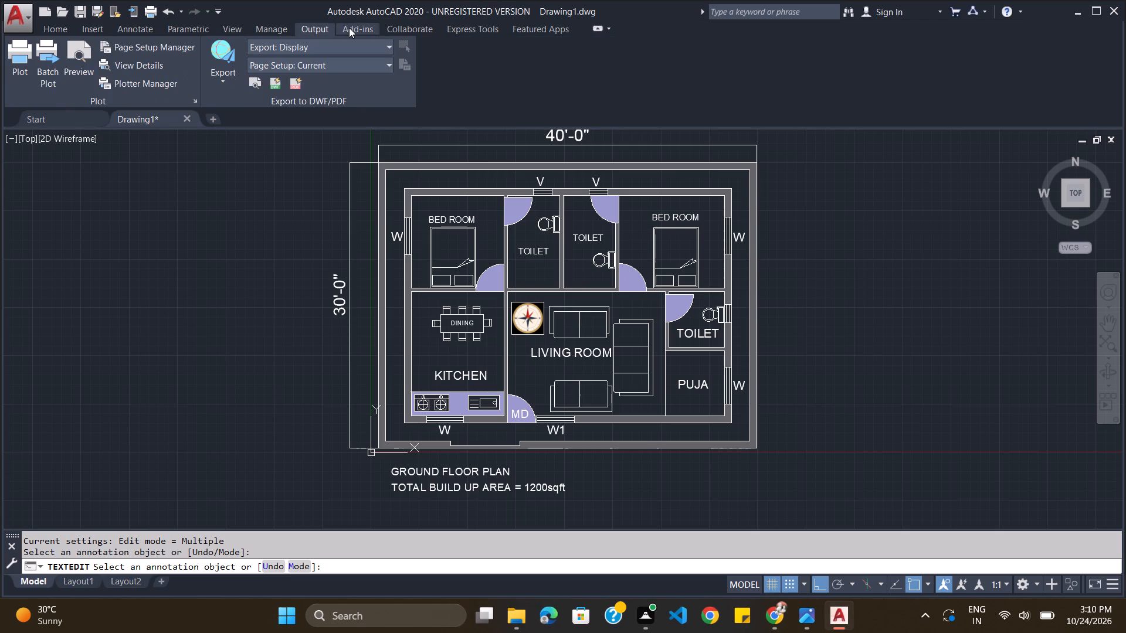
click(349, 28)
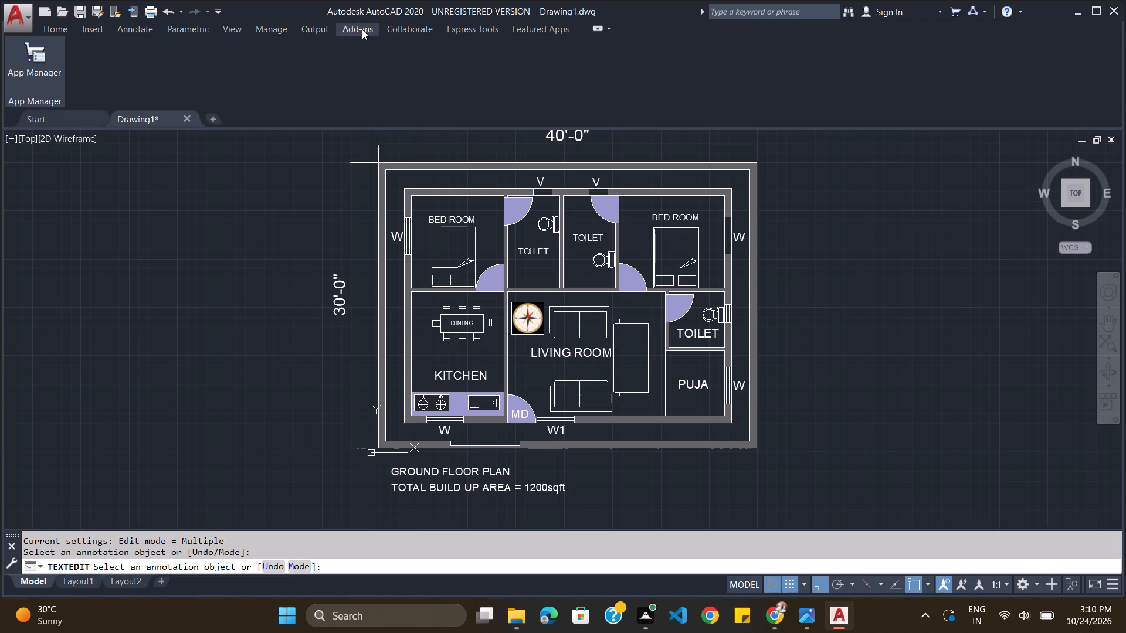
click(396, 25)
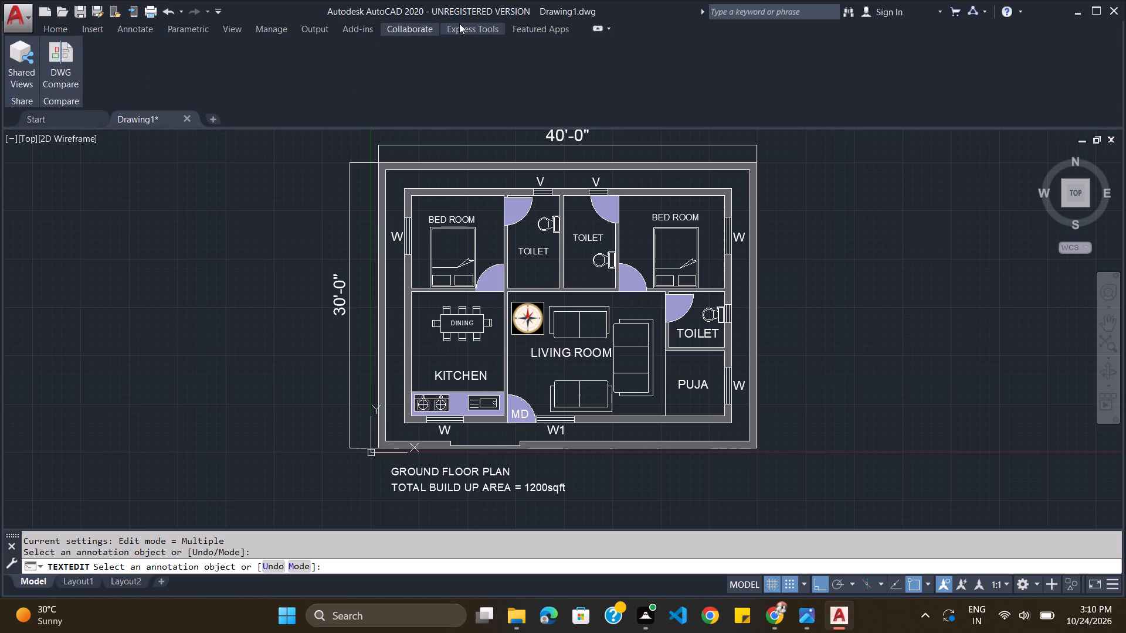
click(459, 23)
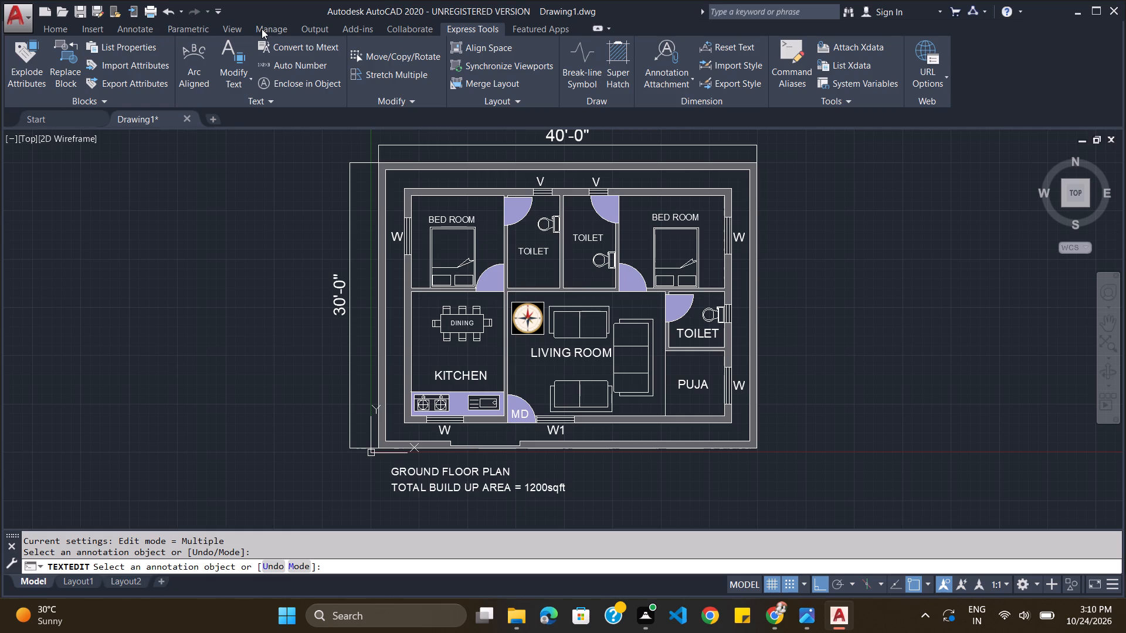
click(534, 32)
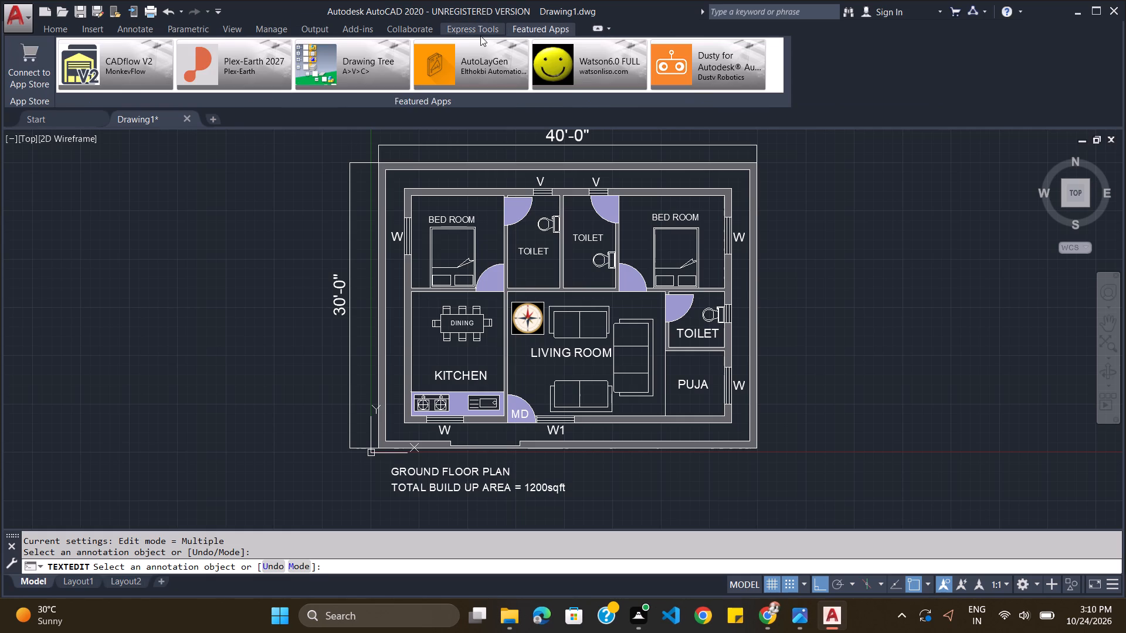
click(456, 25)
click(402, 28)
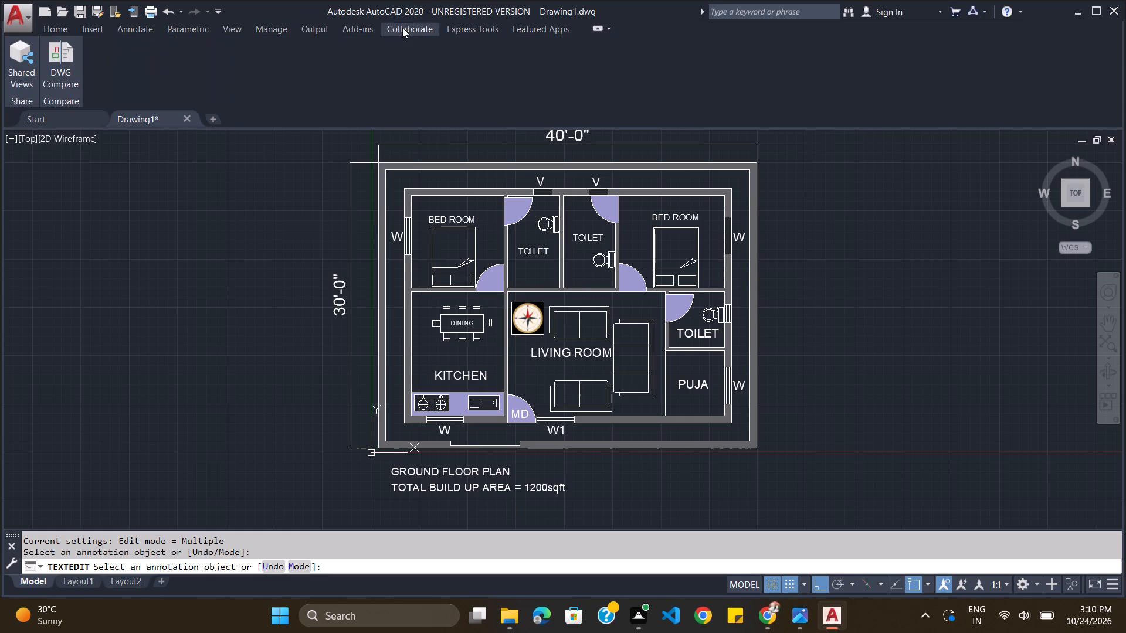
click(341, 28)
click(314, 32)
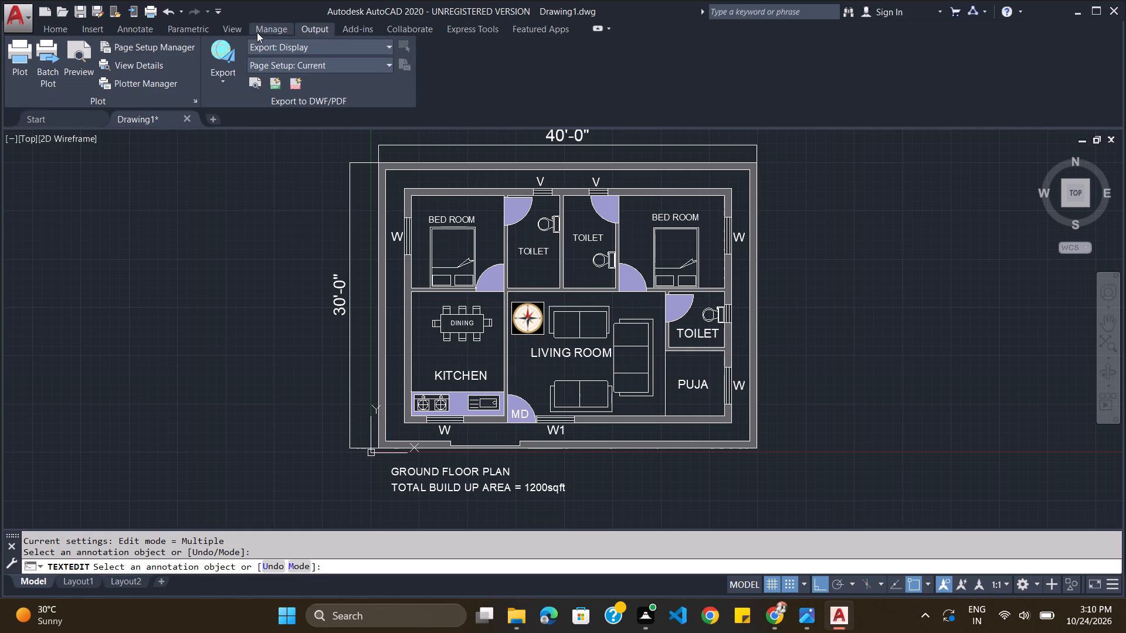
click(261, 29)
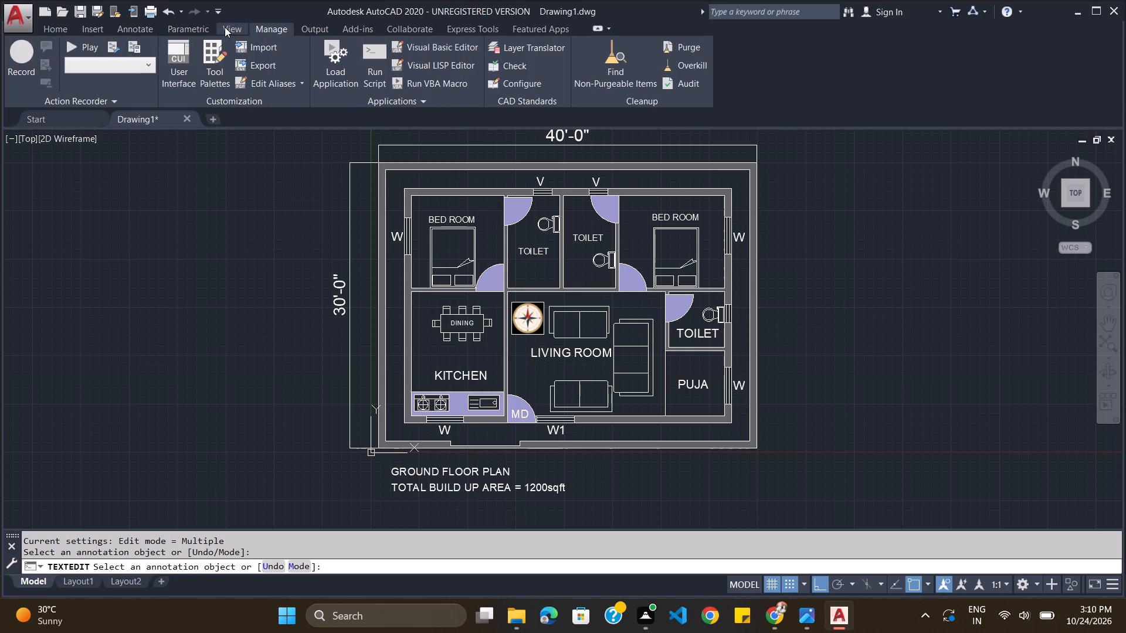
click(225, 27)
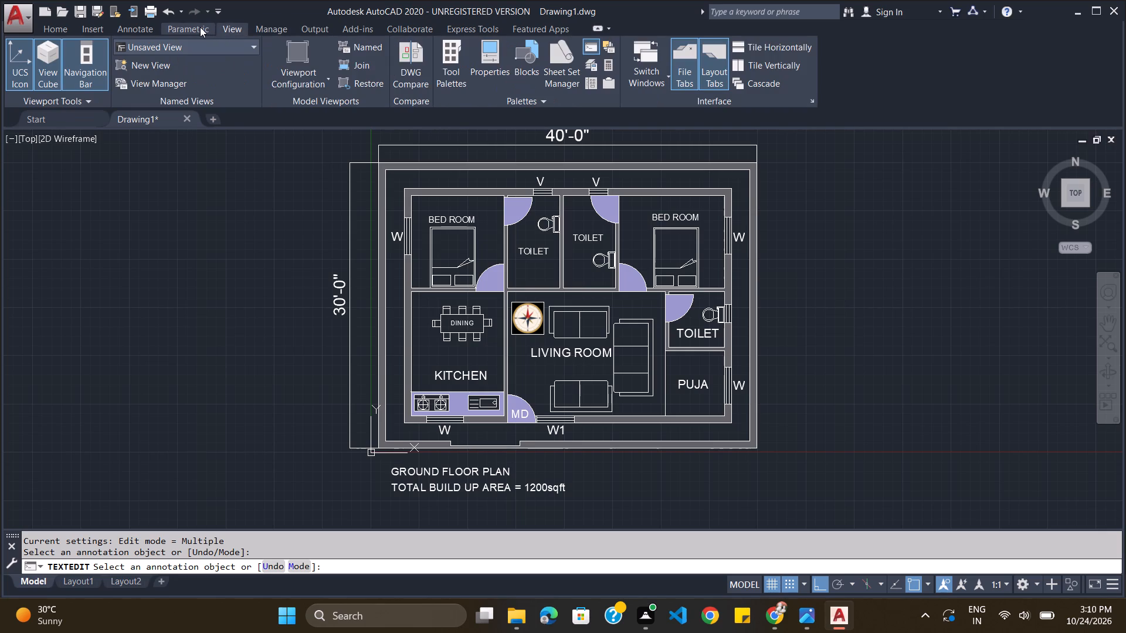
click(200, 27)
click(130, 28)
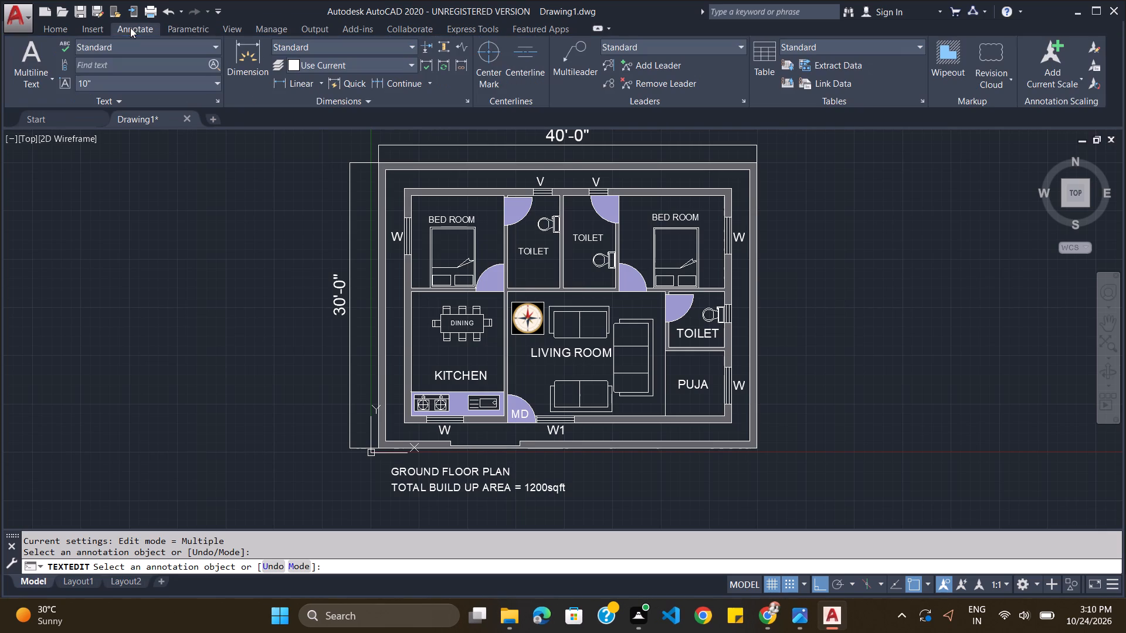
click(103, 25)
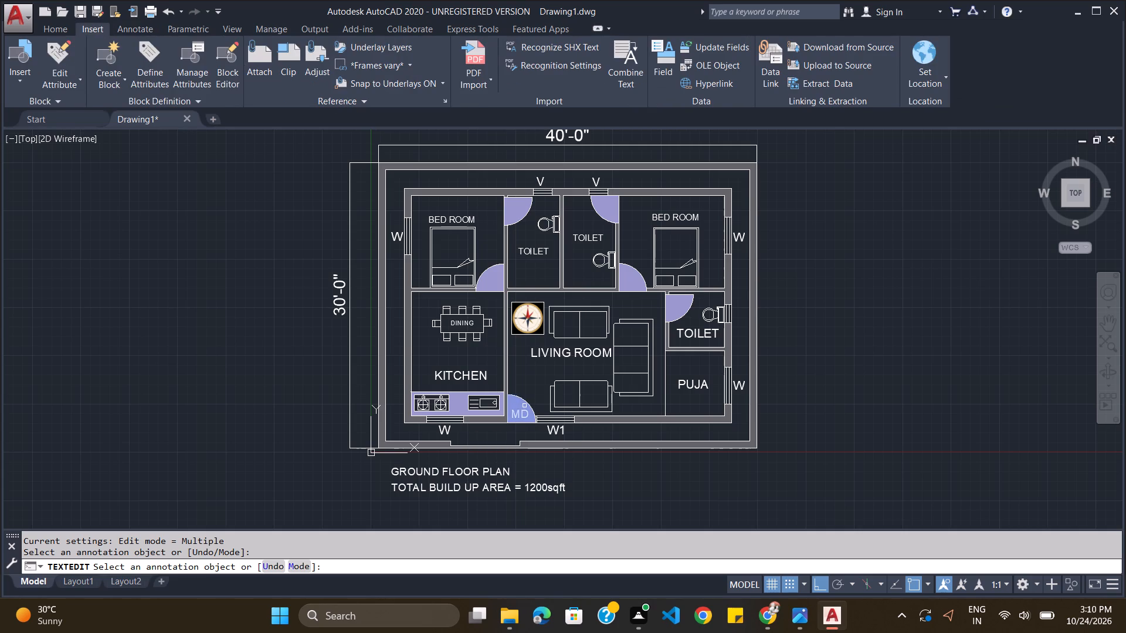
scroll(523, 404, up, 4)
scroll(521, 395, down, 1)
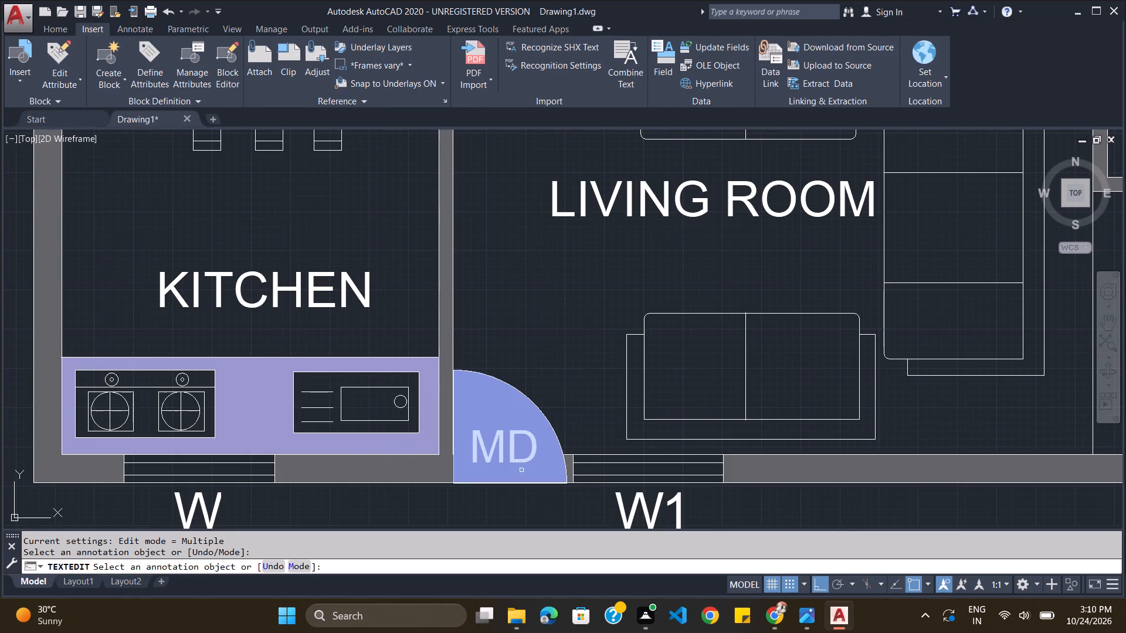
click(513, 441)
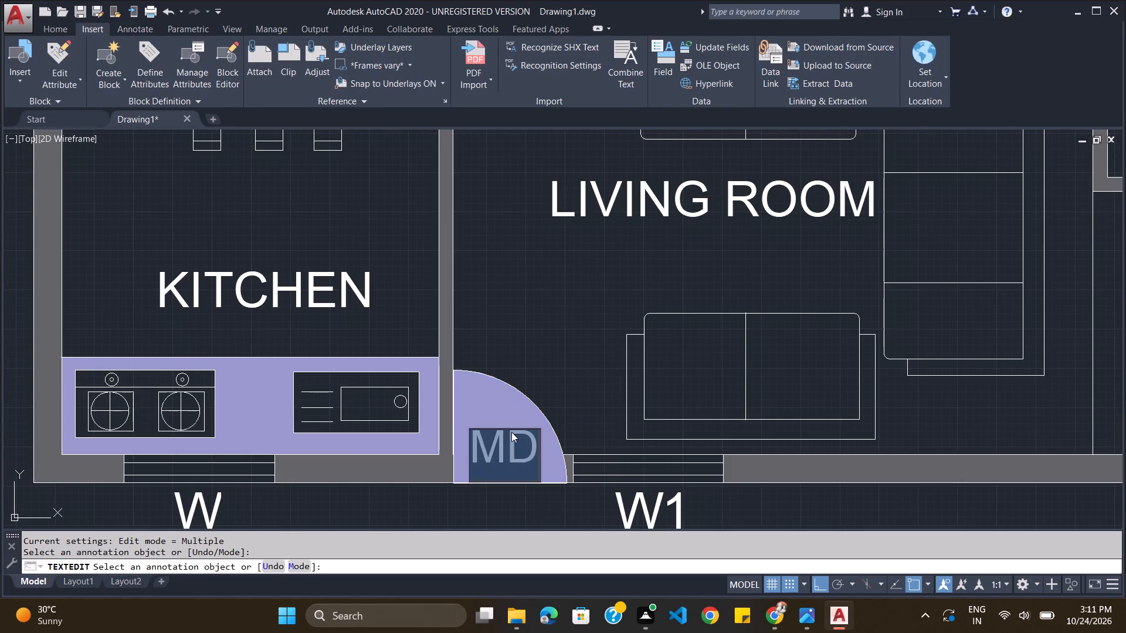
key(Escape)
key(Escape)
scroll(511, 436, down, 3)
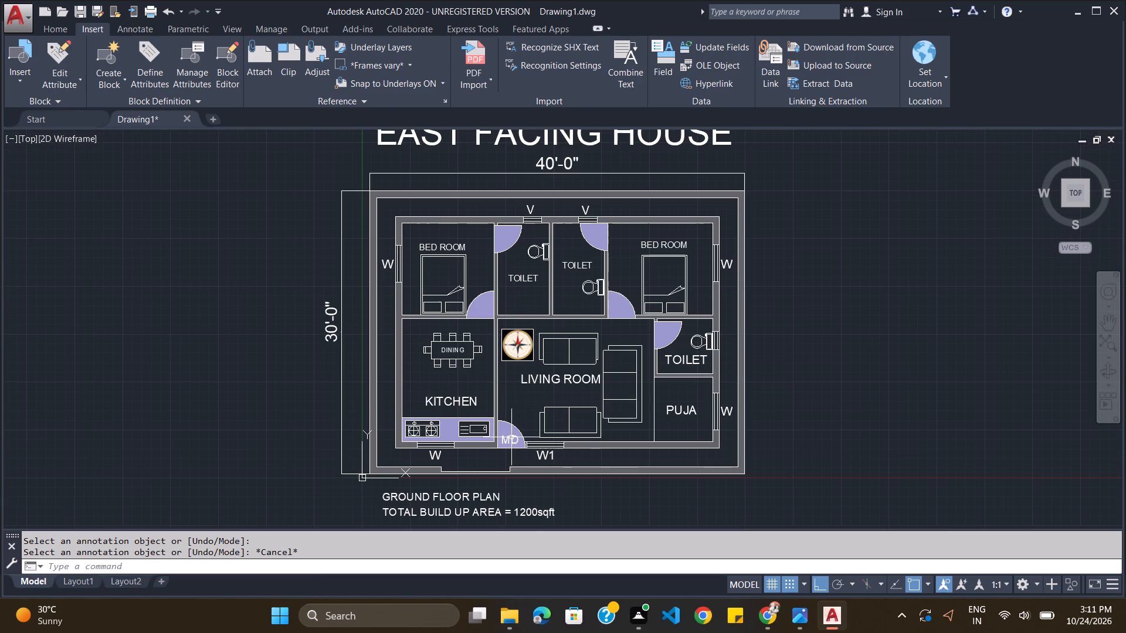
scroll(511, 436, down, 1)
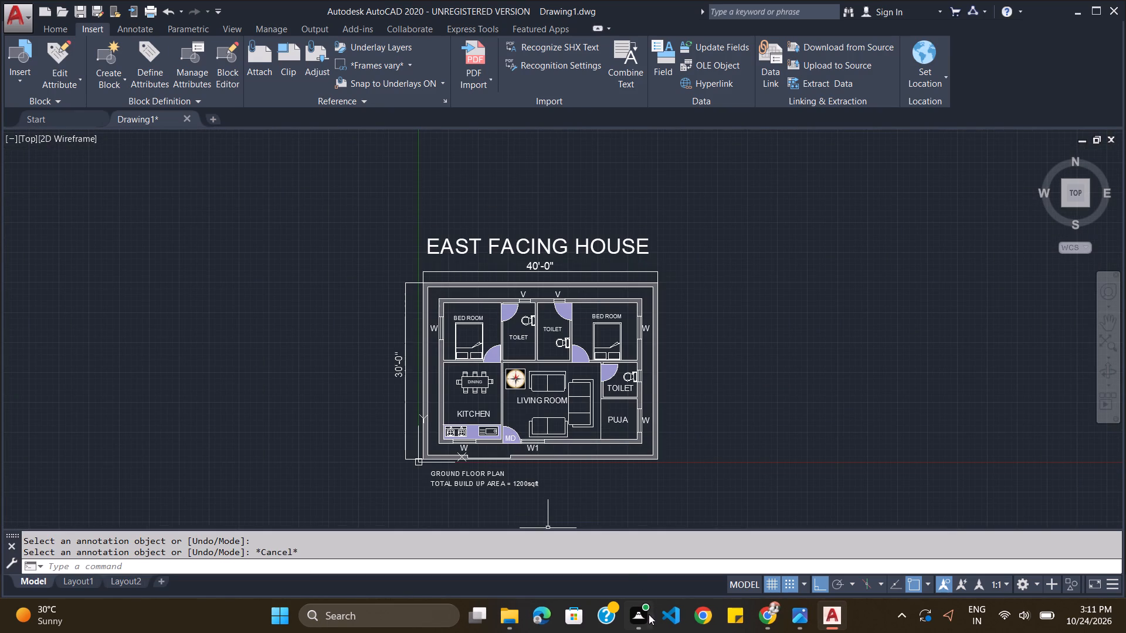
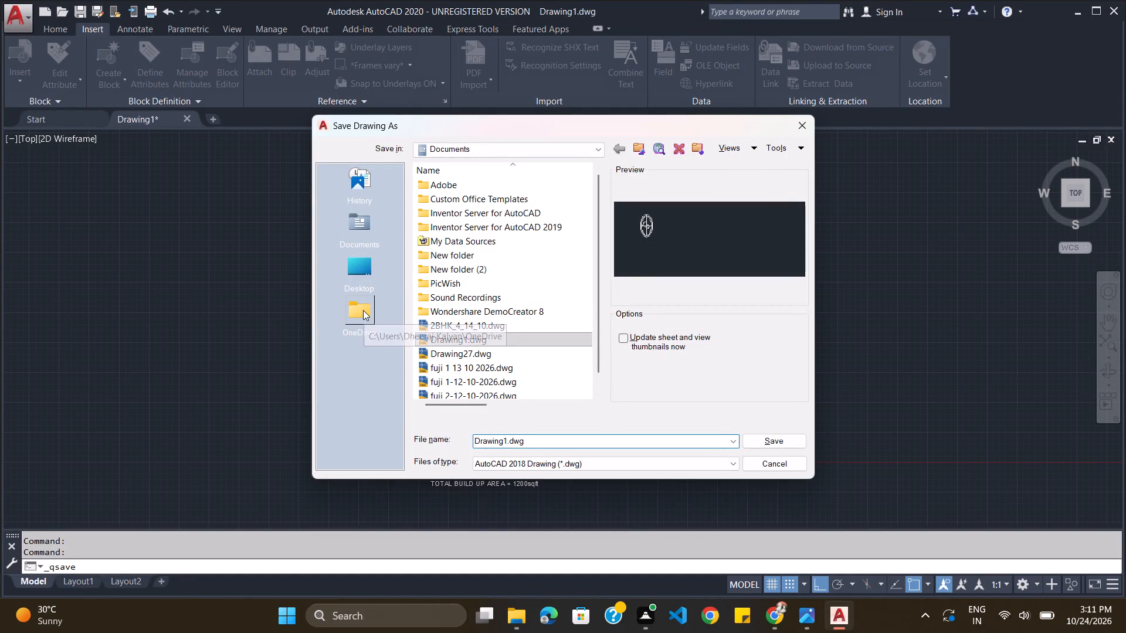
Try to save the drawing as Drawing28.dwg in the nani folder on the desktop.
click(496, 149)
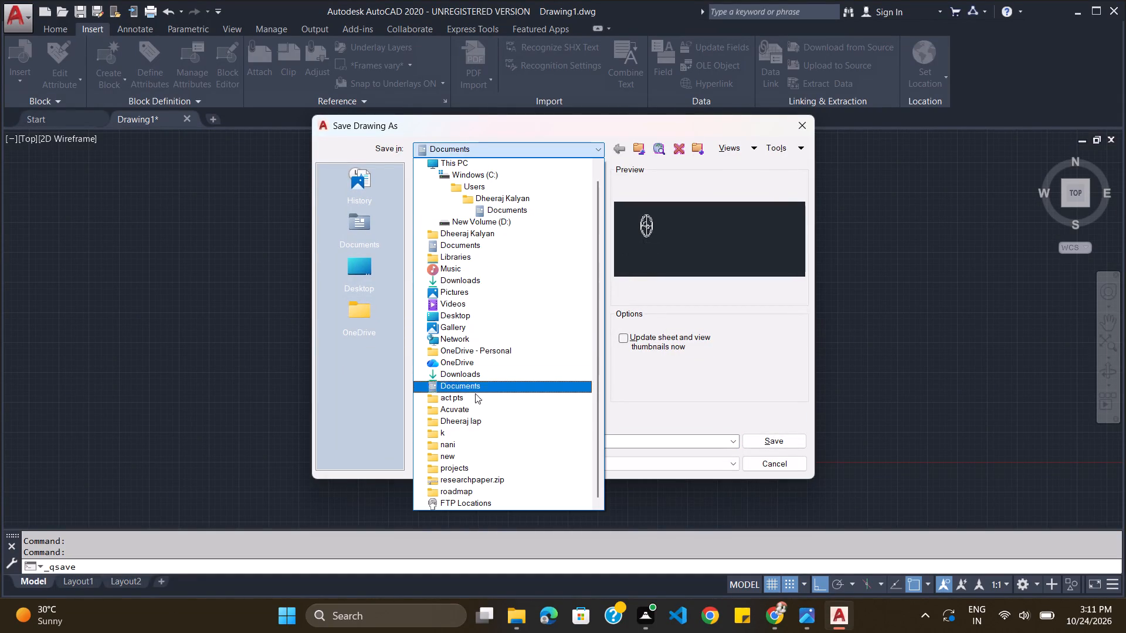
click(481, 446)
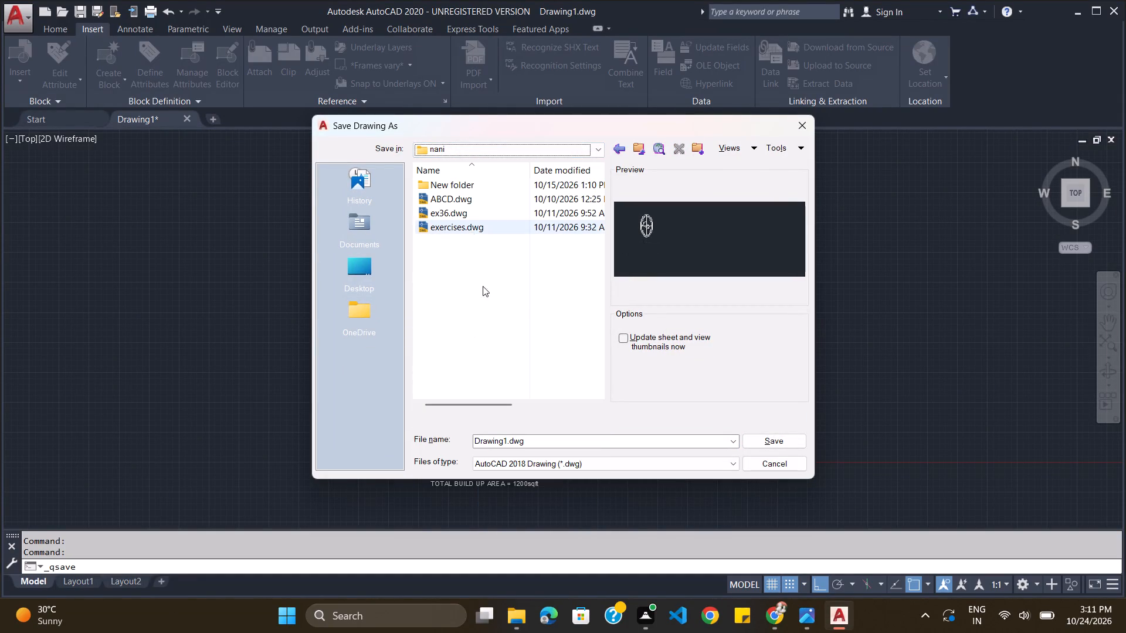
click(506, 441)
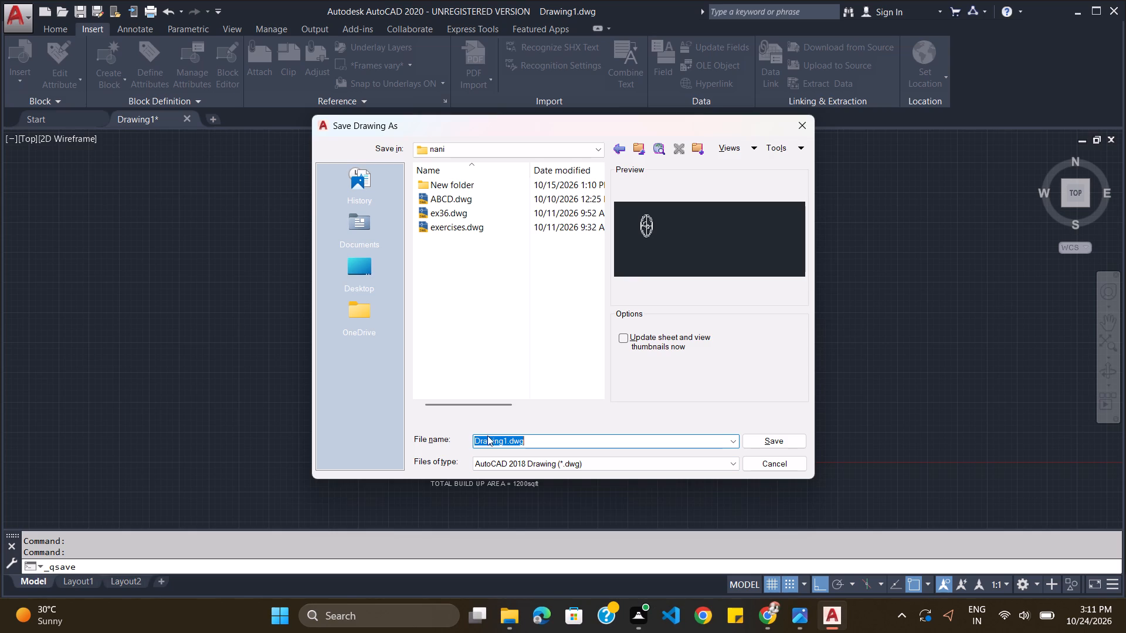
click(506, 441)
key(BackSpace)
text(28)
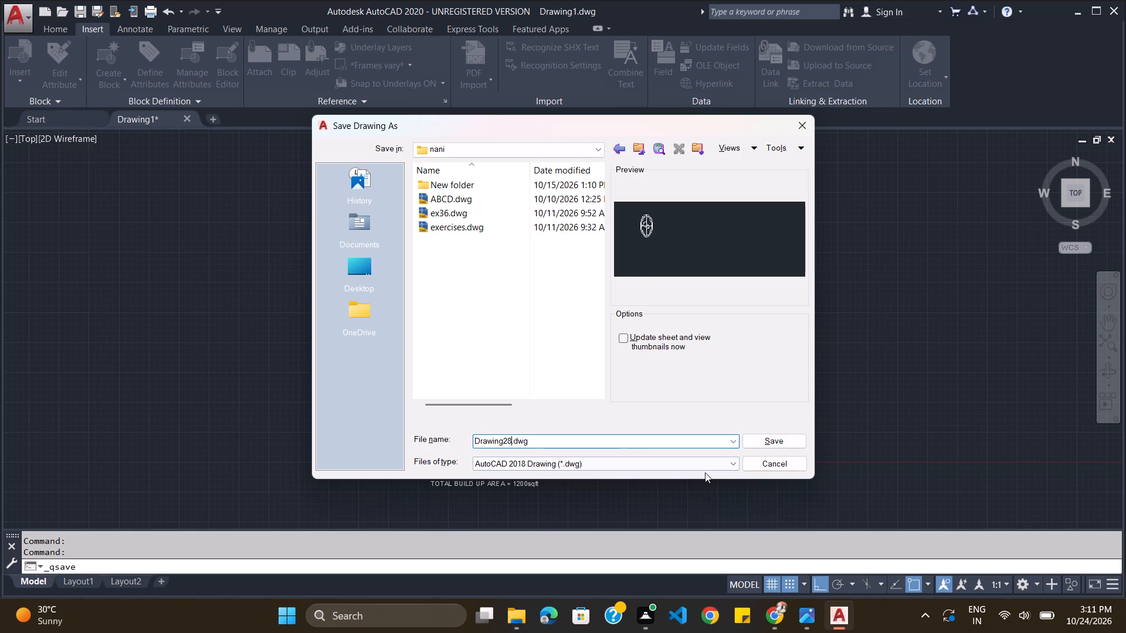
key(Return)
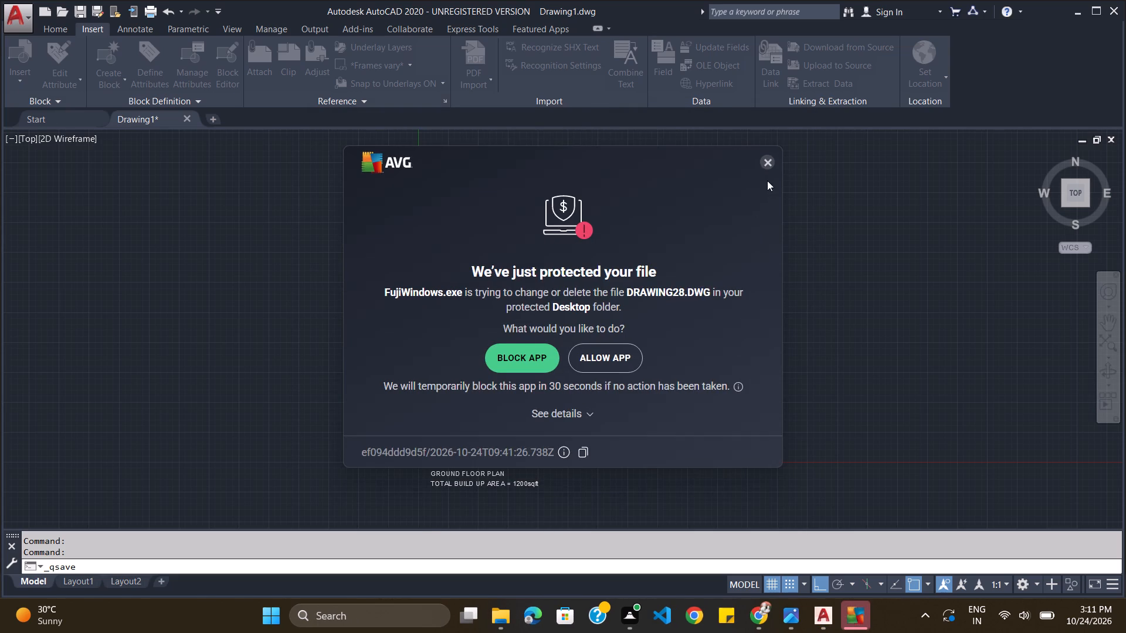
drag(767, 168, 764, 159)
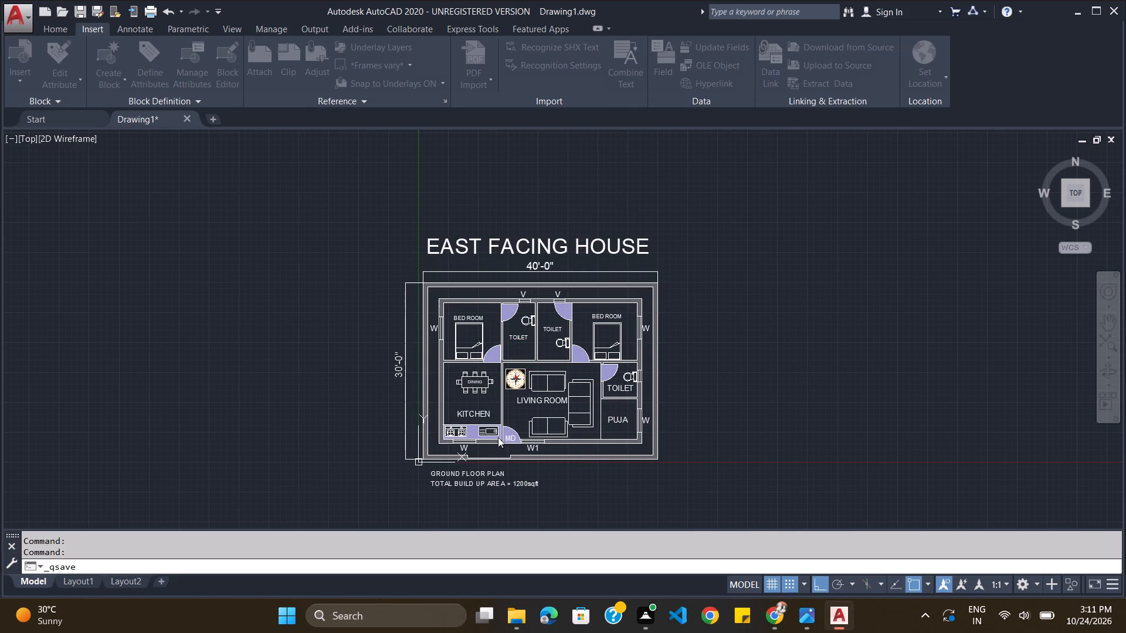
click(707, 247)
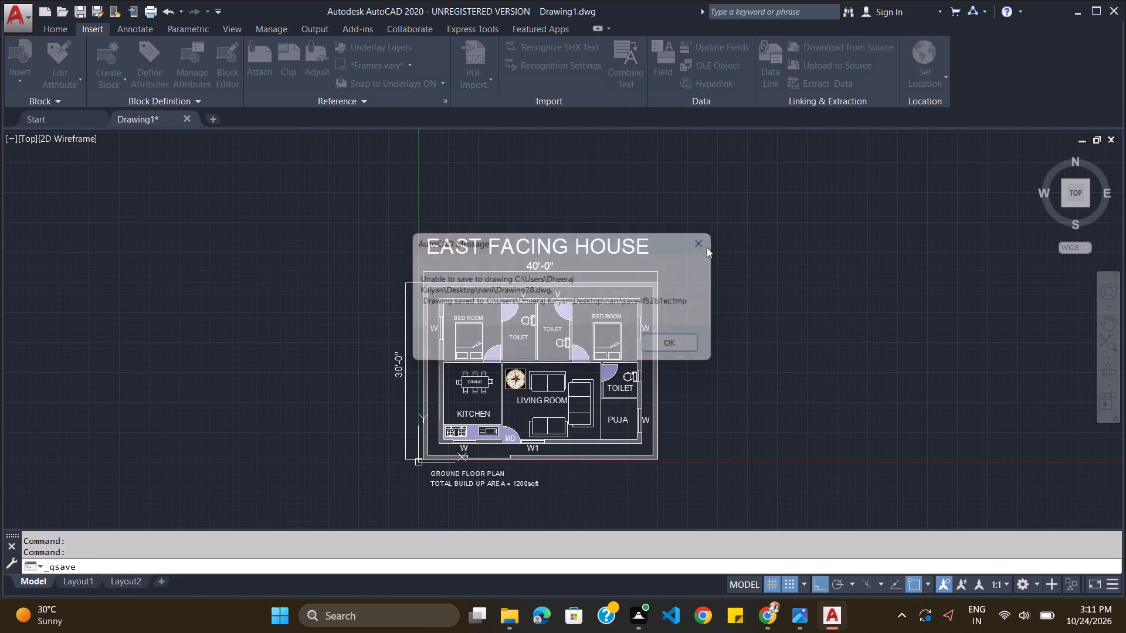
Run the LOGFILEOFF command to turn off command history logging.
scroll(600, 442, down, 1)
scroll(595, 447, up, 2)
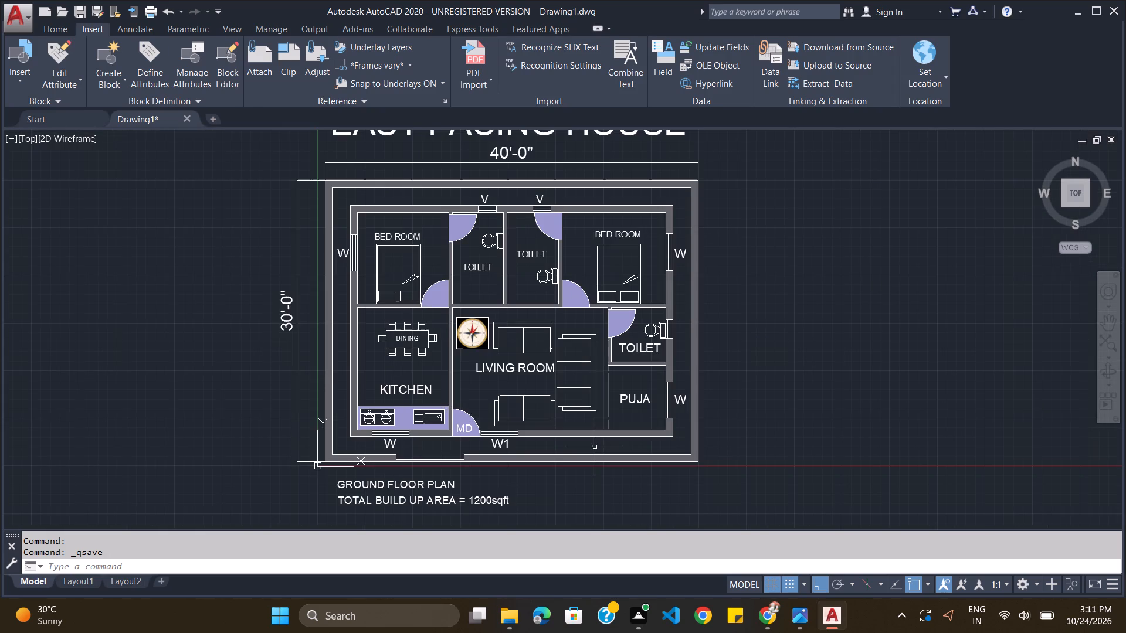
scroll(595, 447, down, 1)
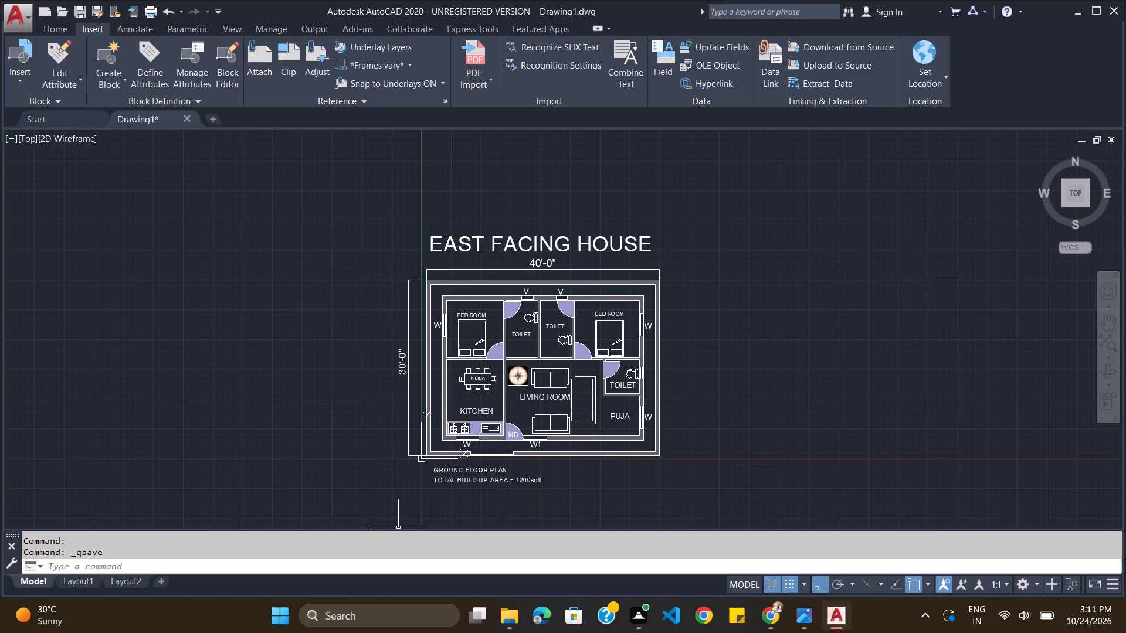
click(273, 563)
text(LOG)
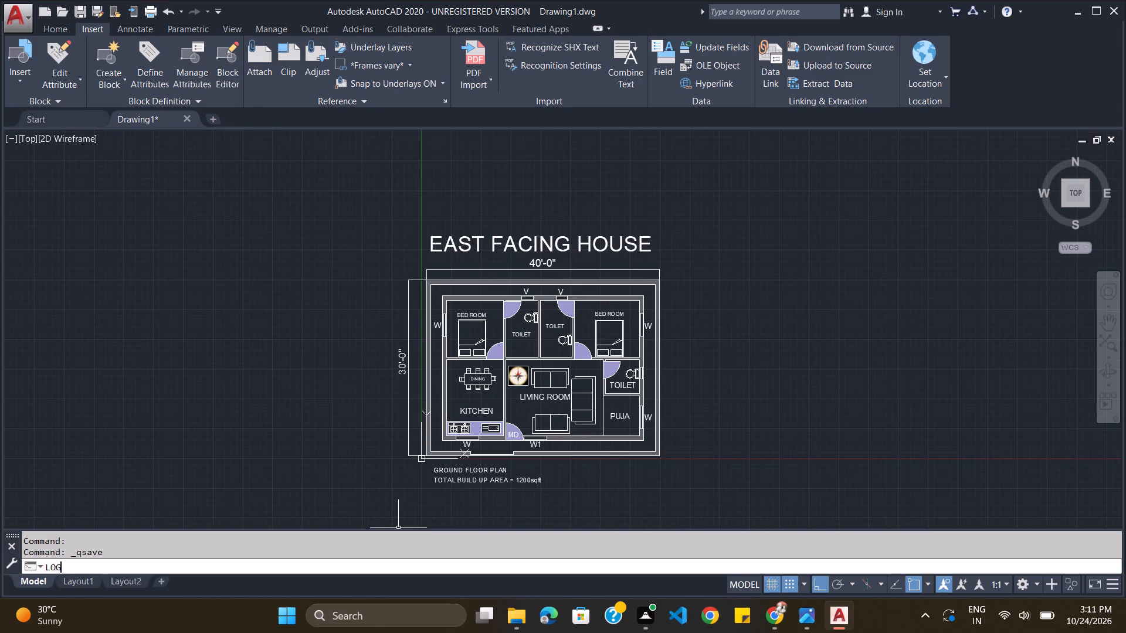
key(Down)
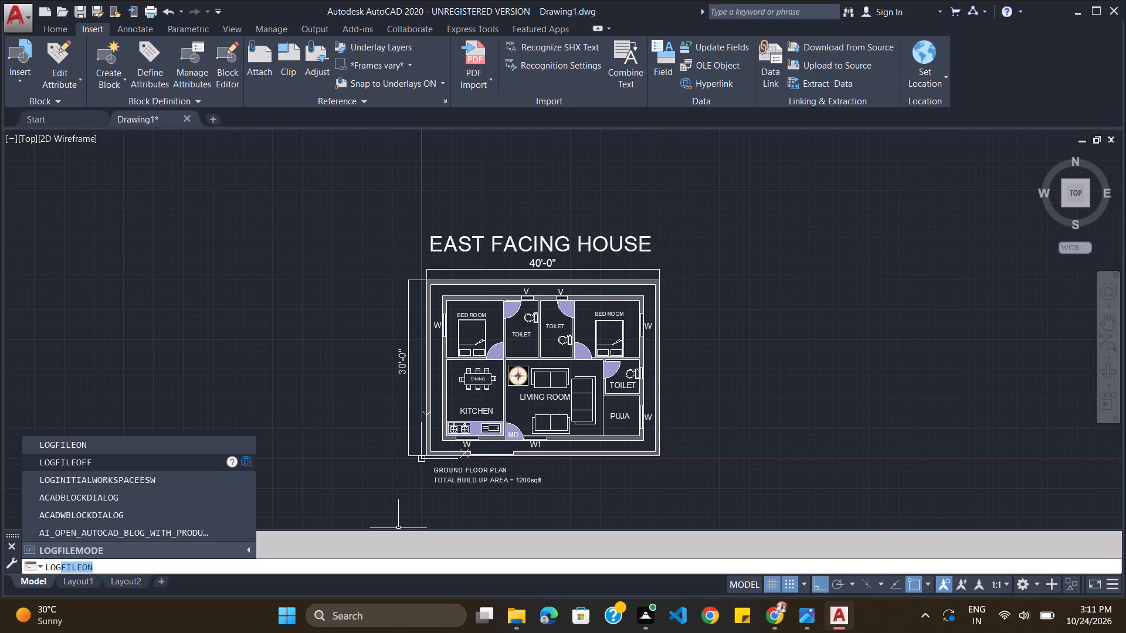
key(Return)
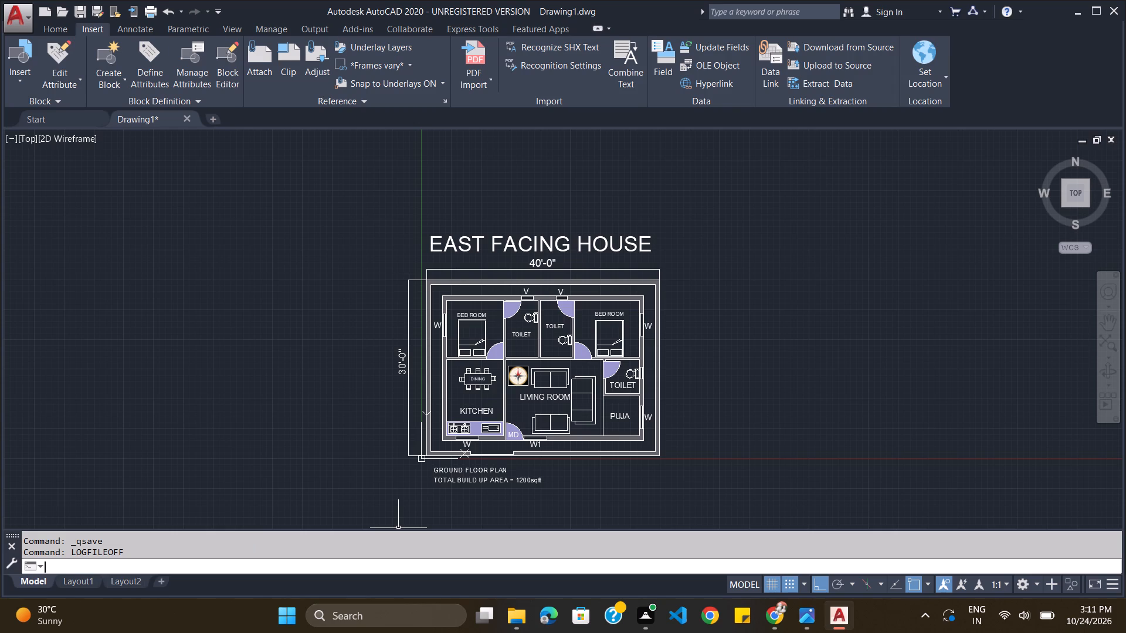
Save the drawing as Drawing29.dwg in the INTERN folder inside nani on New Volume (D:).
key(ctrl+s)
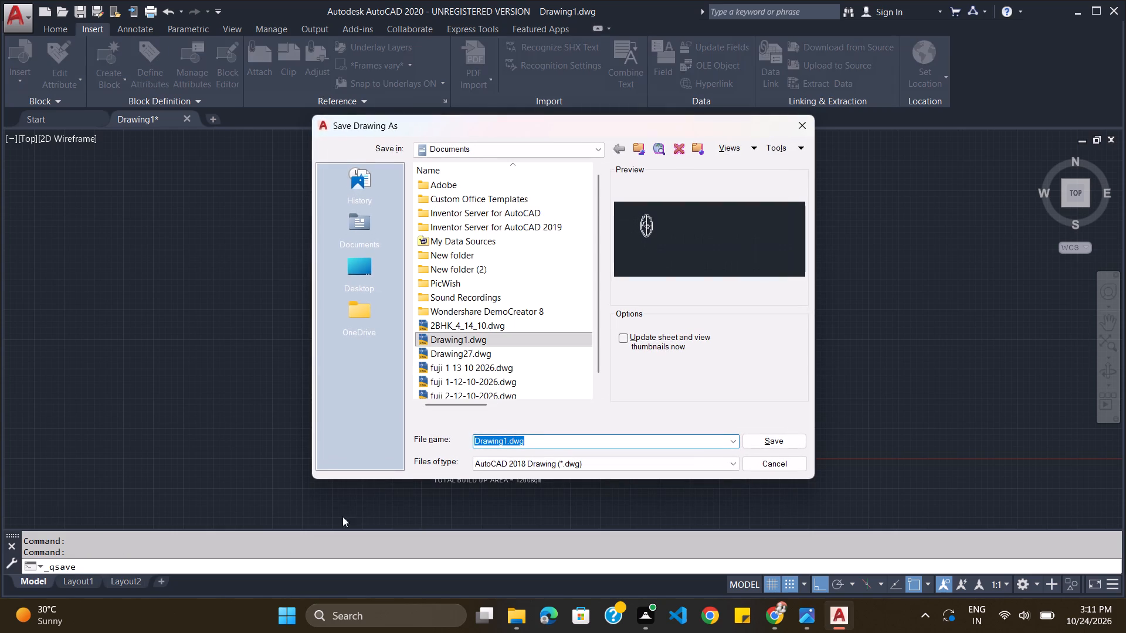
scroll(534, 354, down, 3)
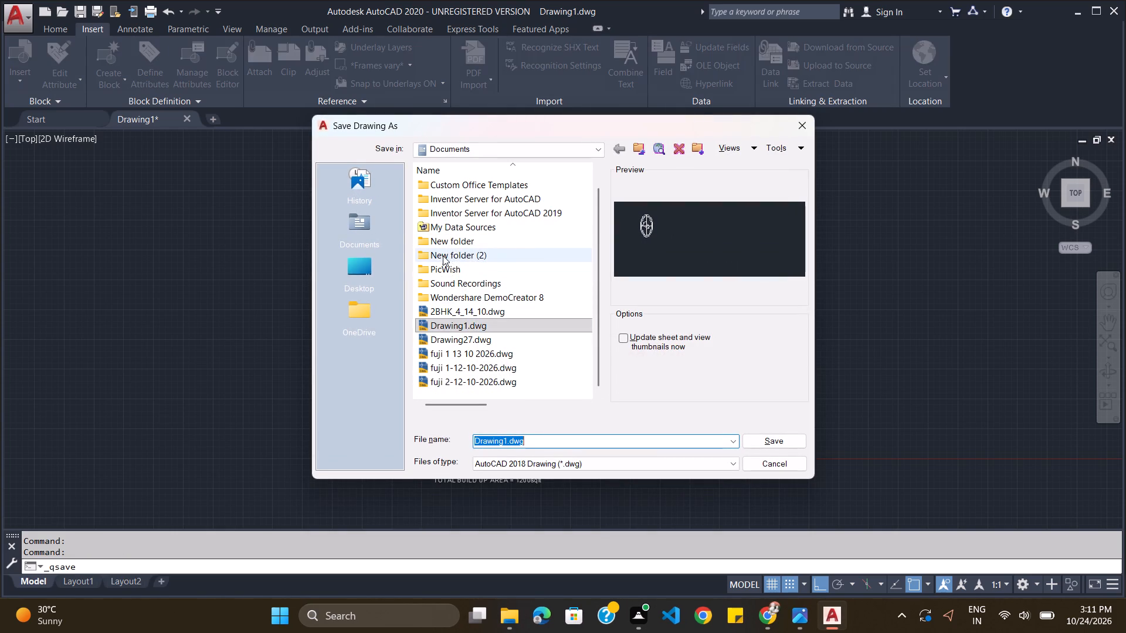
click(472, 151)
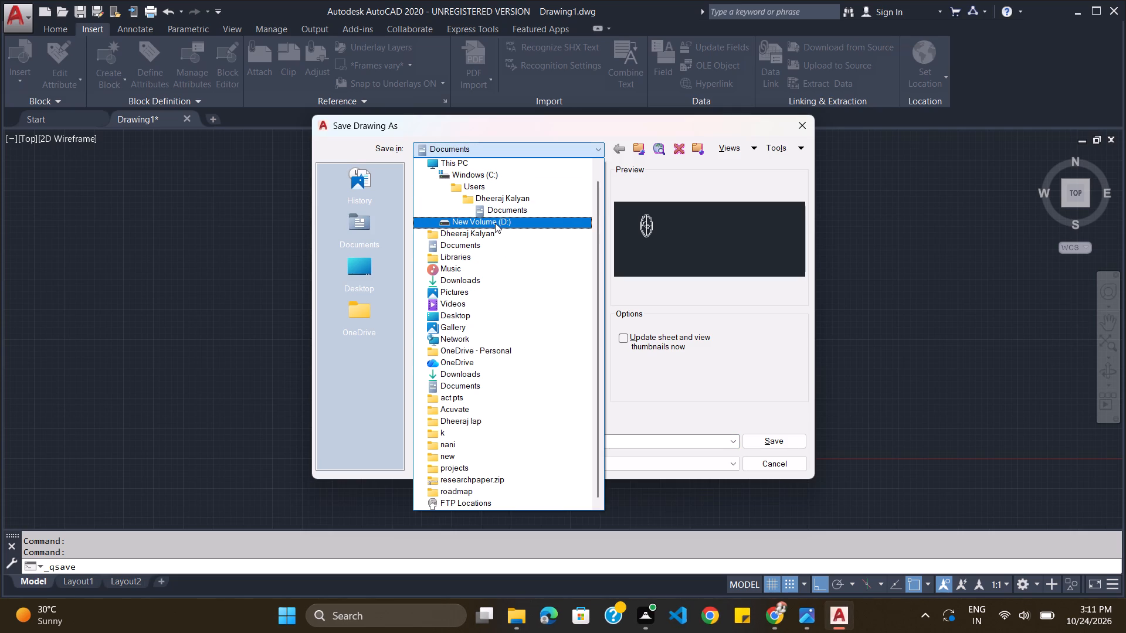
click(467, 447)
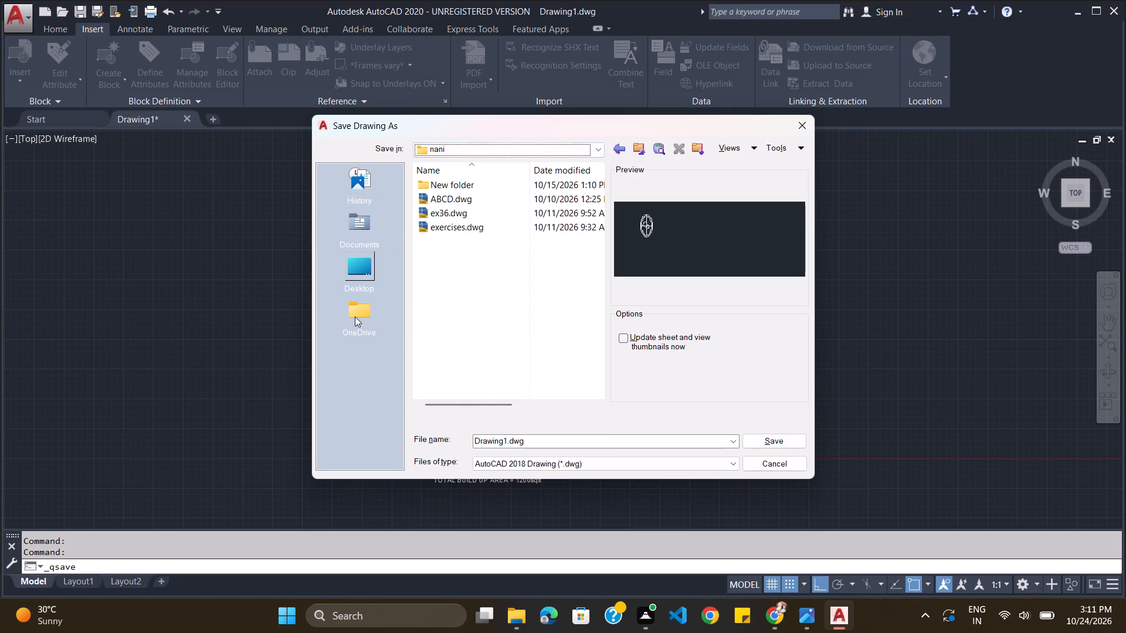
click(462, 149)
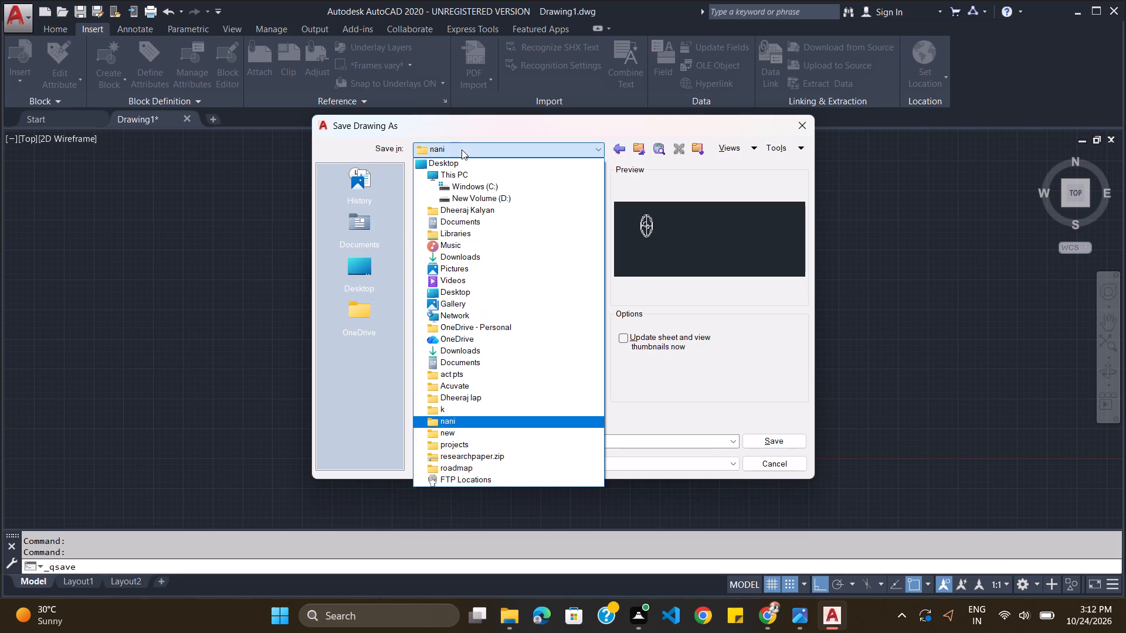
click(511, 201)
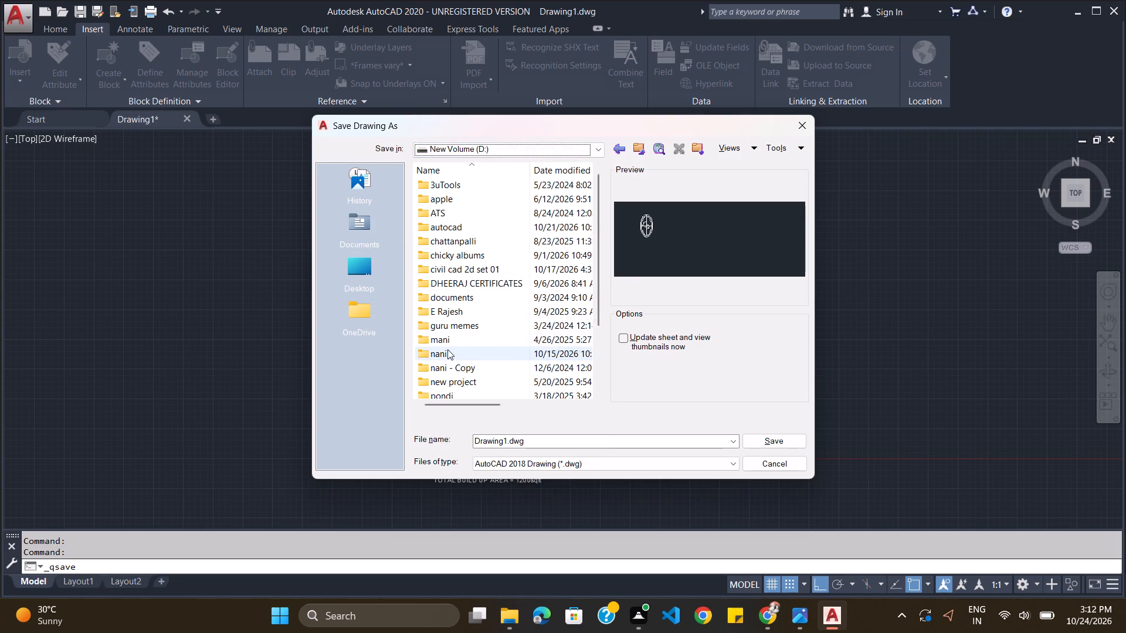
double_click(447, 353)
double_click(443, 240)
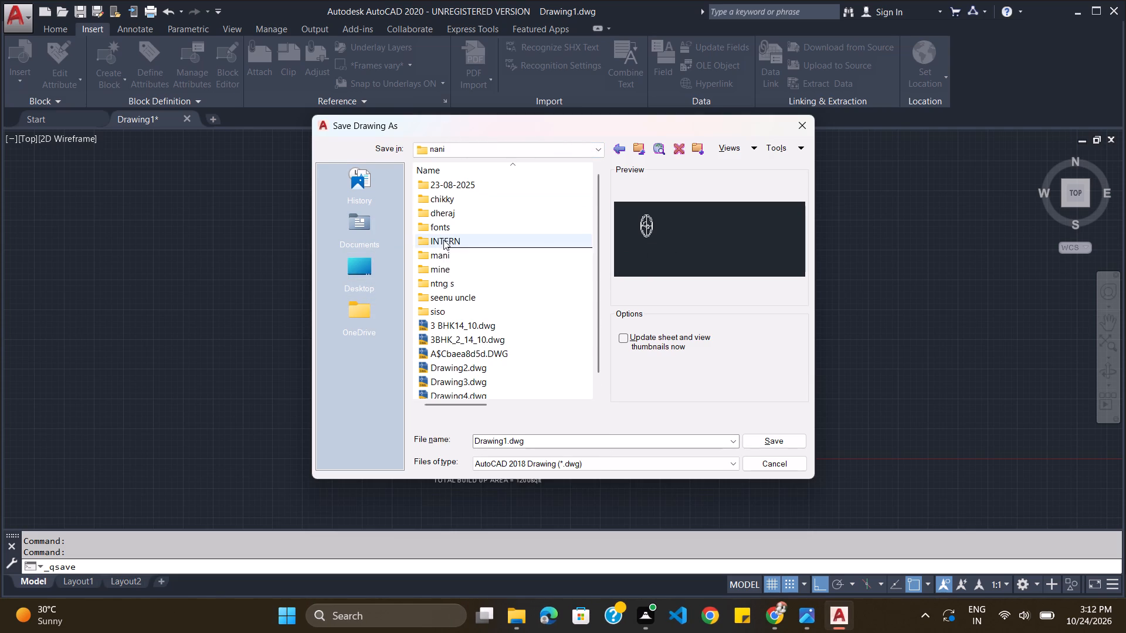
scroll(477, 286, down, 6)
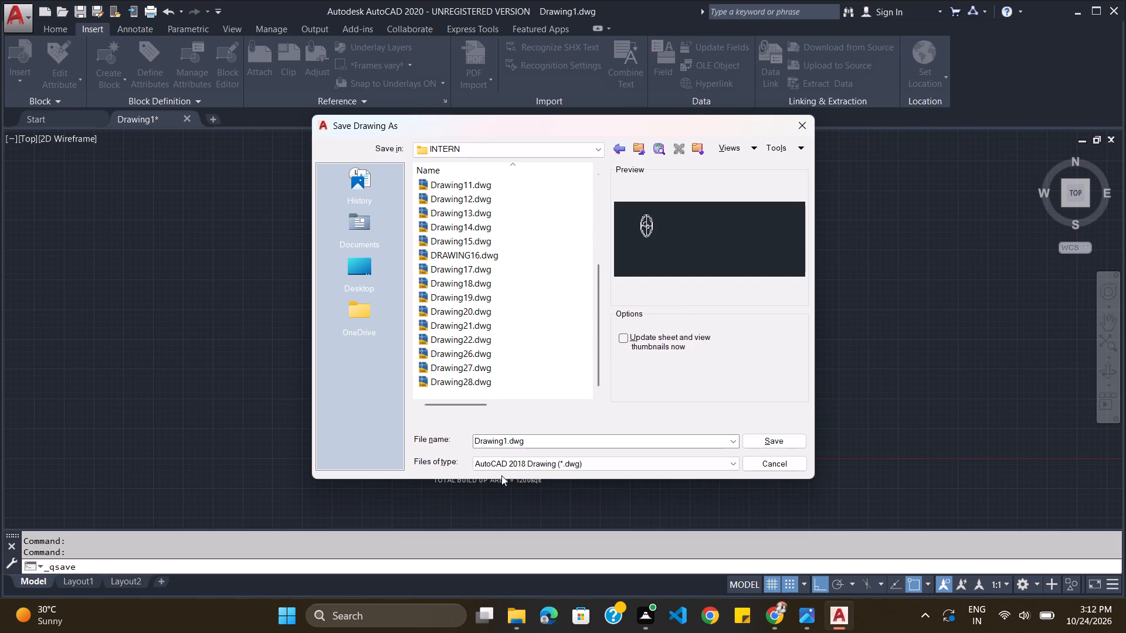
click(508, 441)
click(507, 438)
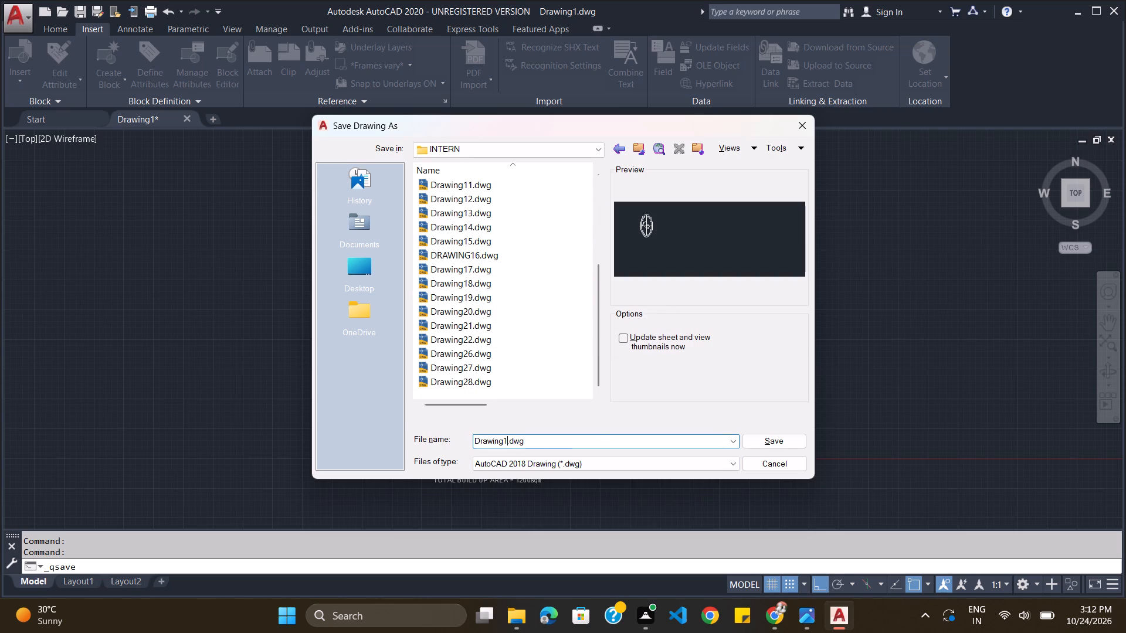
key(BackSpace)
key(2)
key(9)
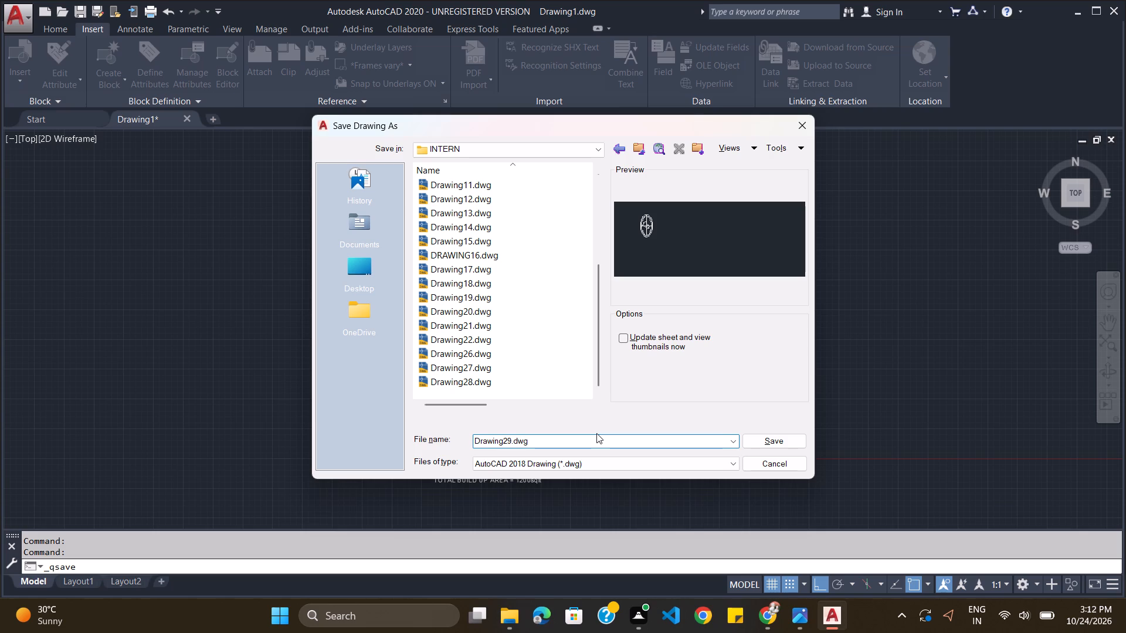
key(Return)
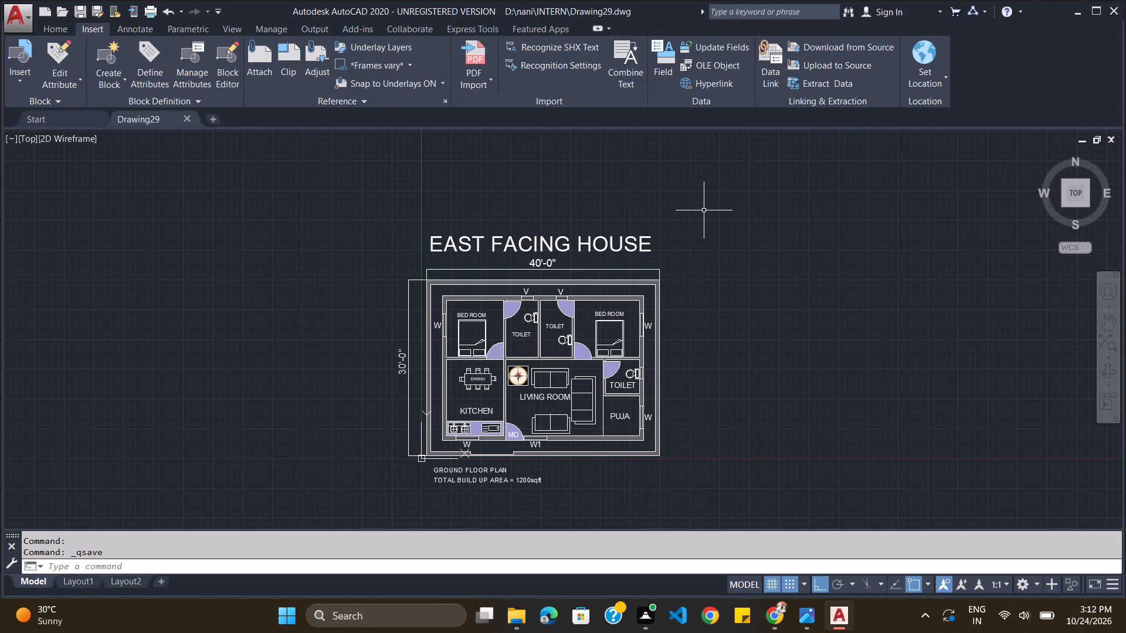
Start a plot of the model with Microsoft Print to PDF as the plotter and A4 as the paper size.
key(ctrl+p)
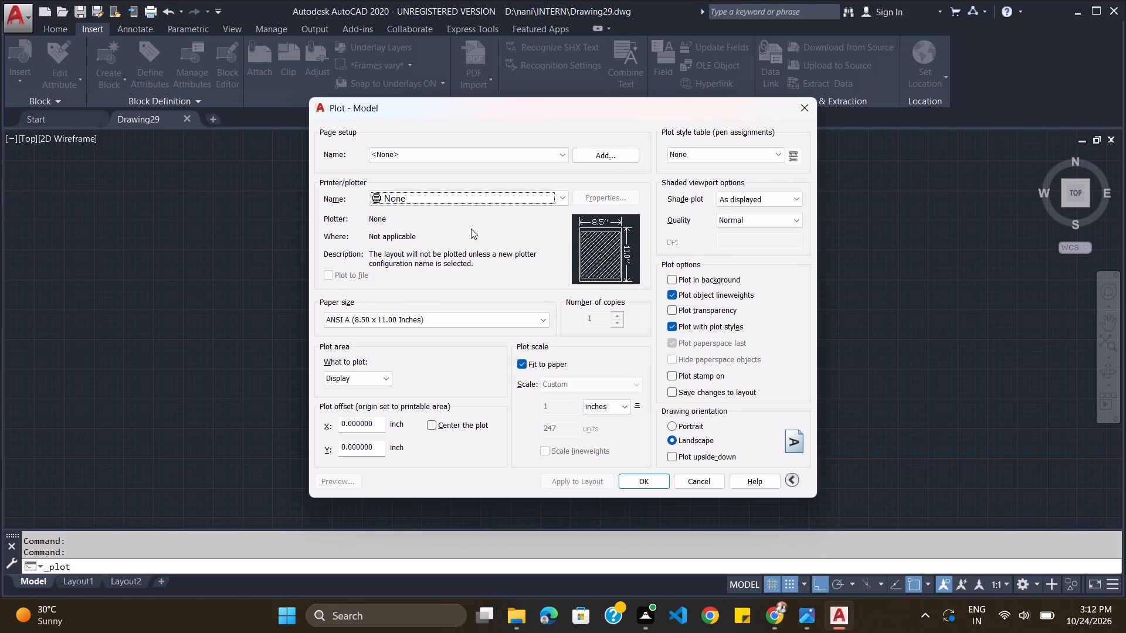
click(452, 196)
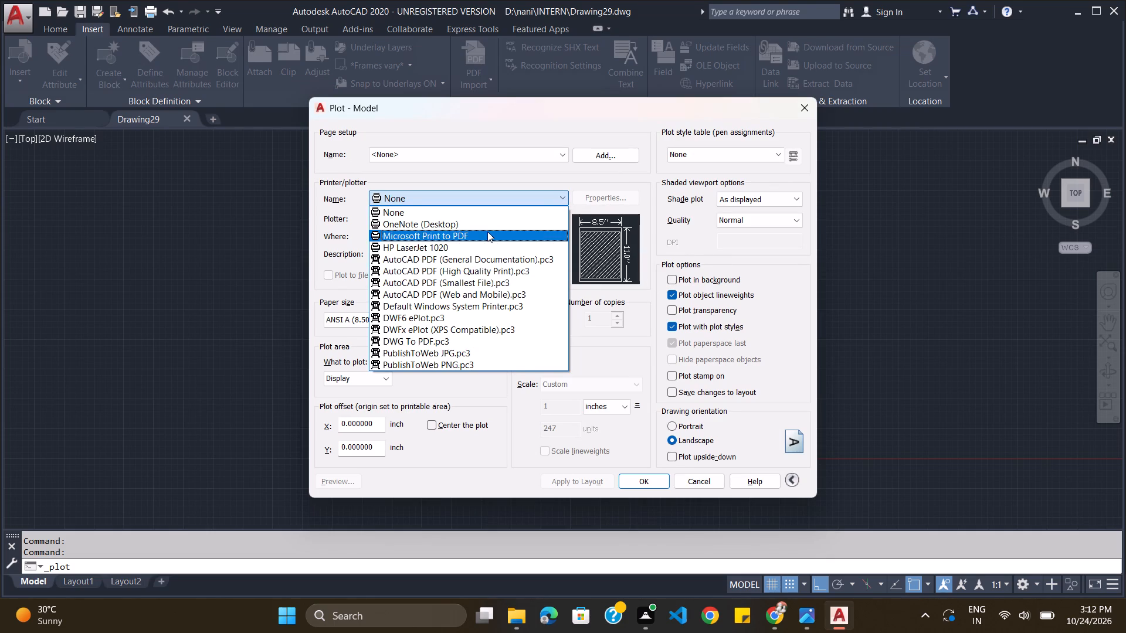
click(487, 232)
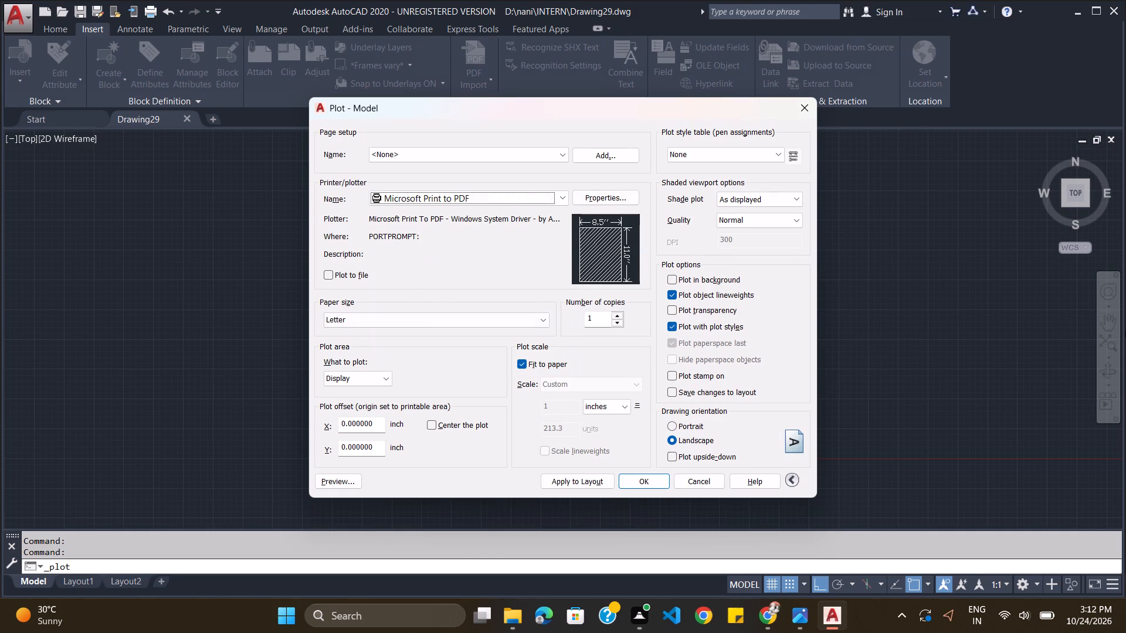
click(535, 325)
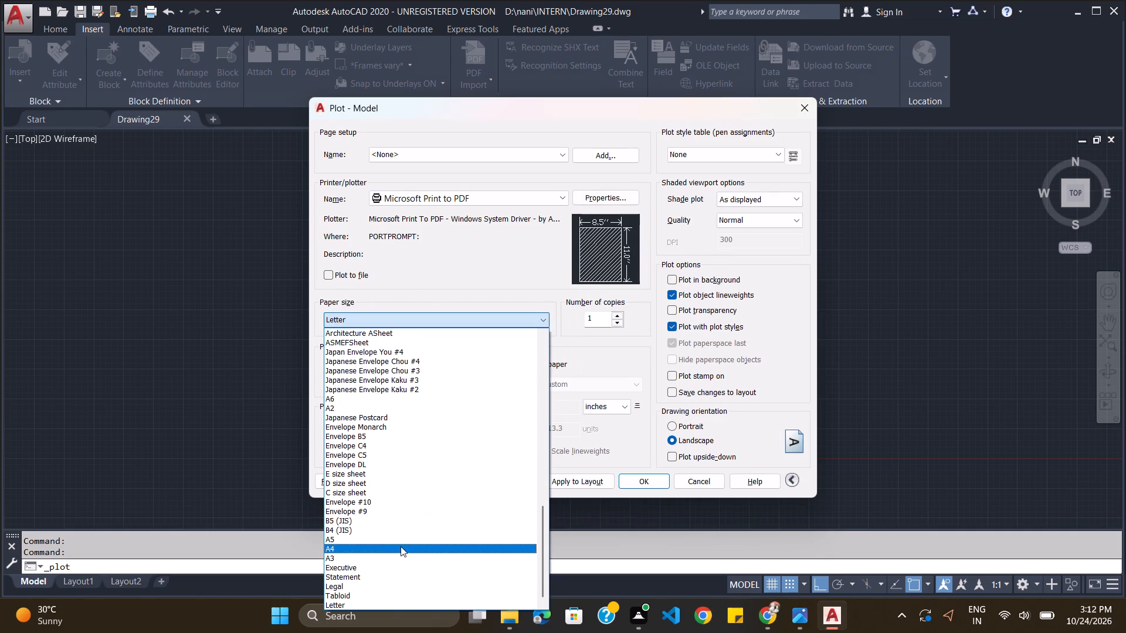
click(401, 546)
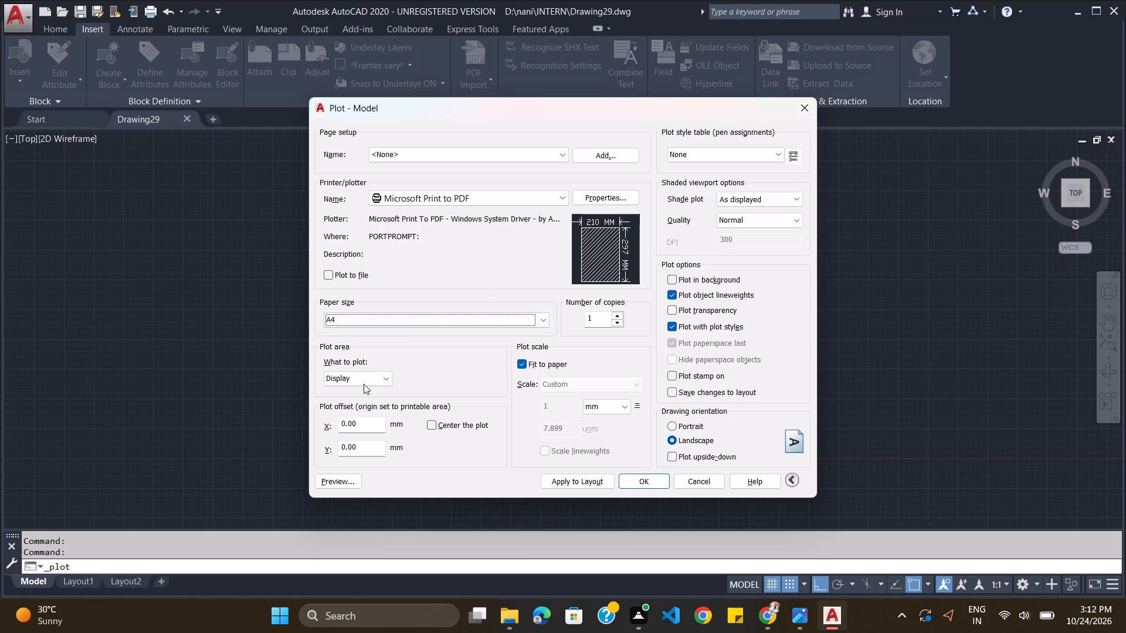
Set the plot area to a window enclosing the whole plan, from the EAST FACING HOUSE title to the captions below.
click(364, 379)
click(367, 421)
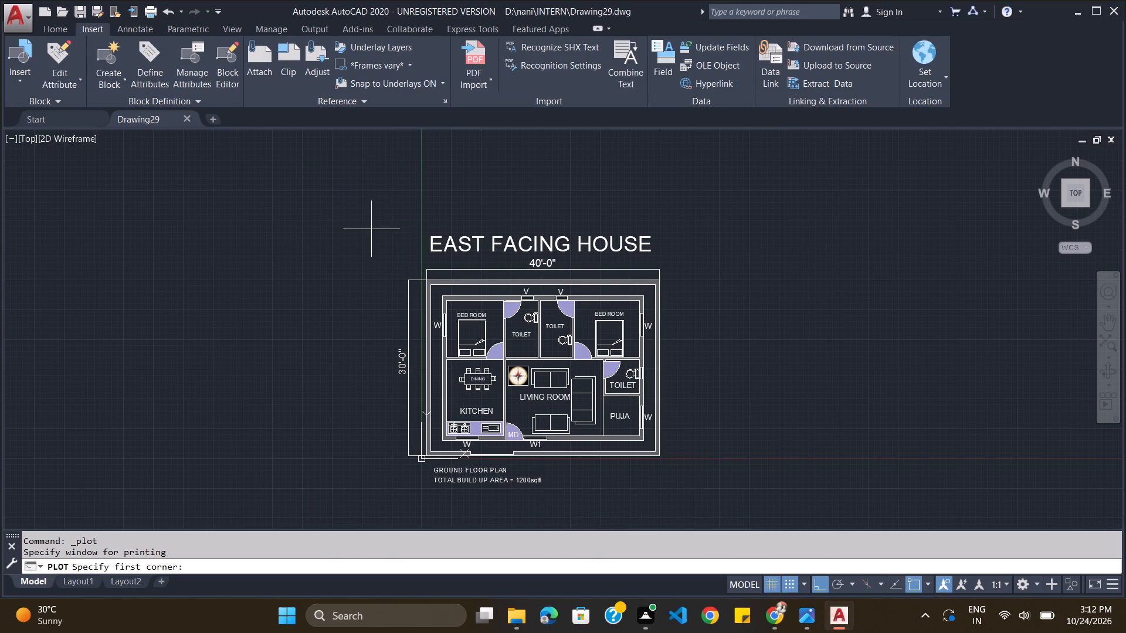
drag(384, 222, 695, 454)
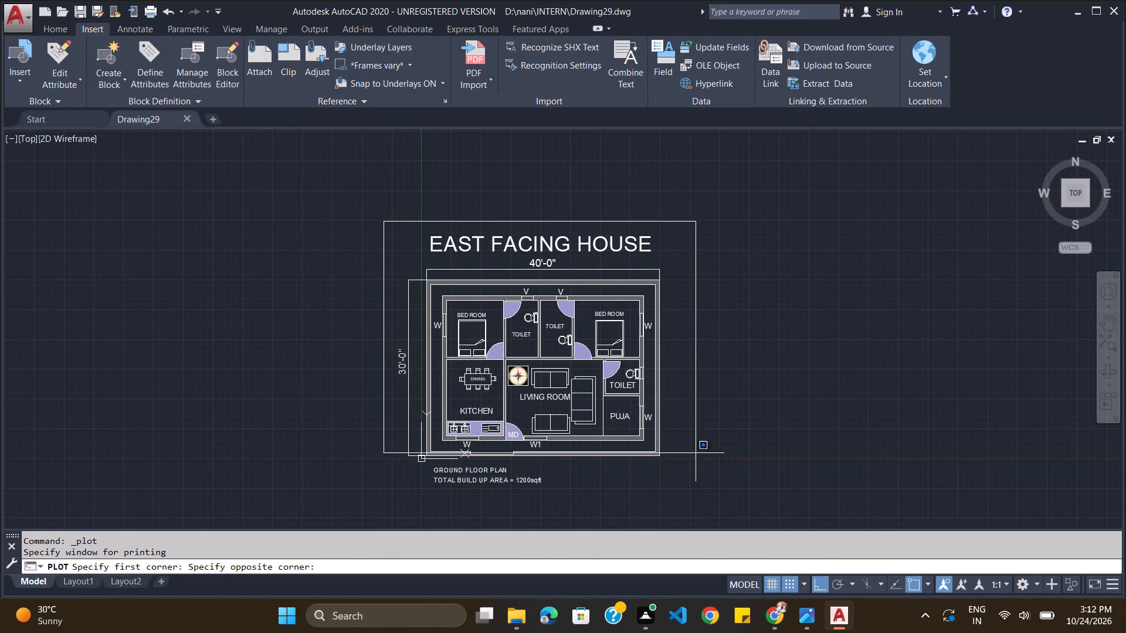
drag(695, 454, 681, 495)
click(681, 495)
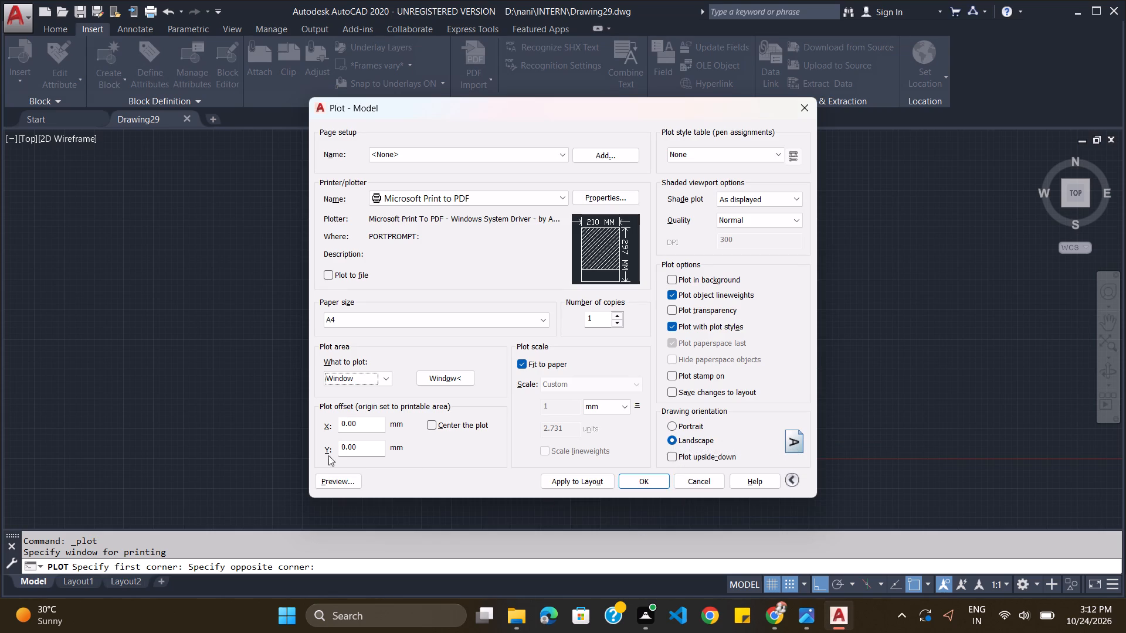
Preview the A4 plot of the floor plan and close the preview.
click(325, 482)
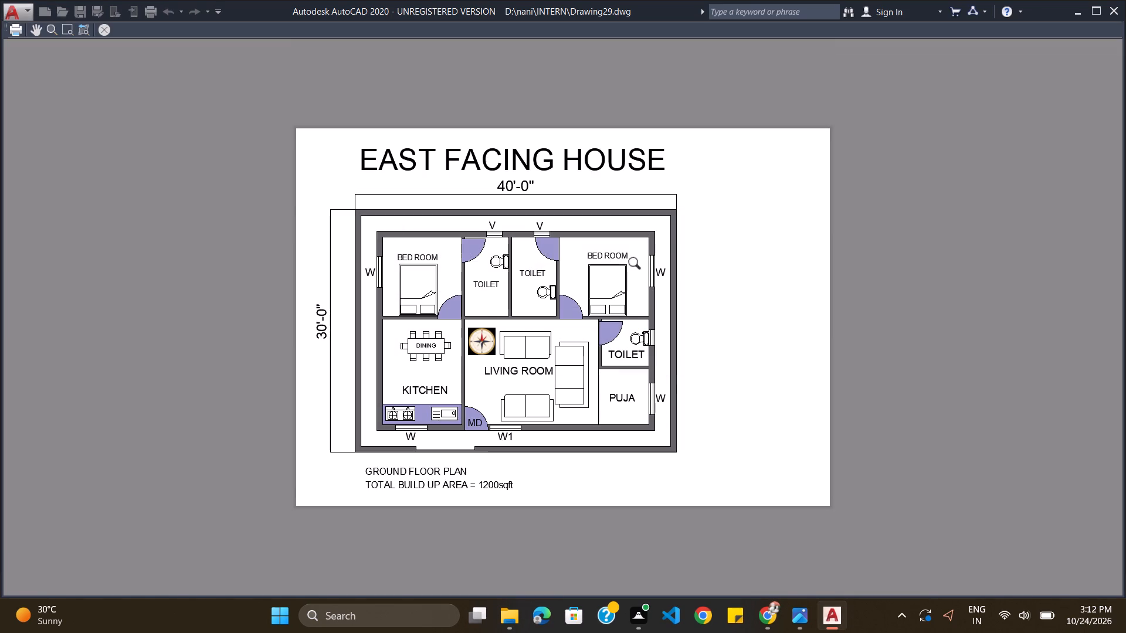
click(106, 28)
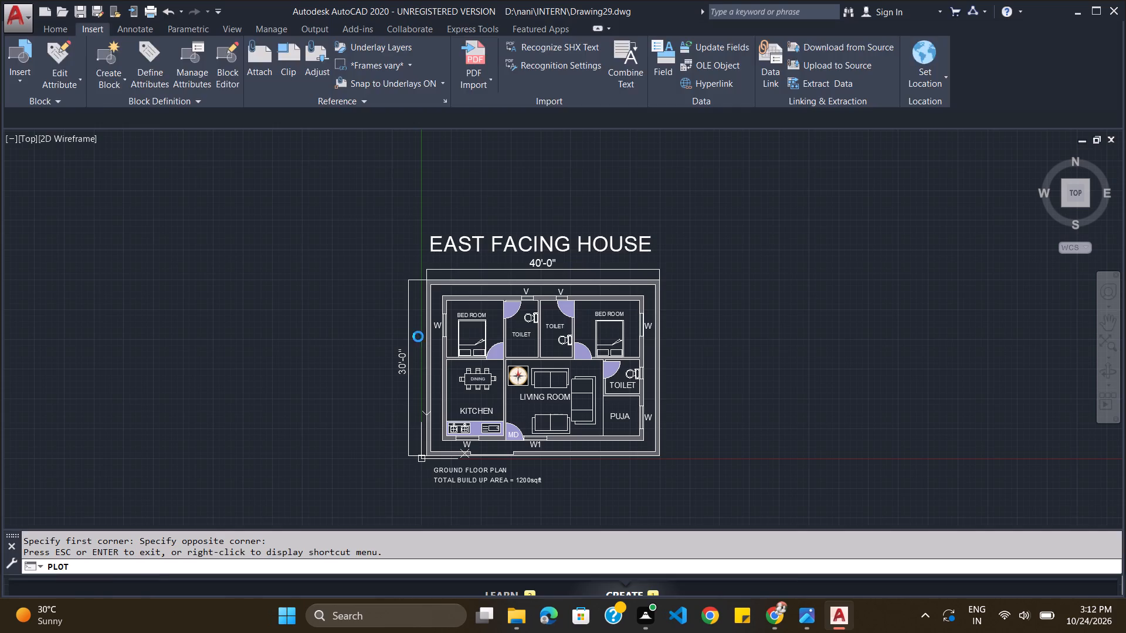
Redefine the plot window so it tightly encloses the plan from the EAST FACING HOUSE title to the build up area caption.
click(460, 375)
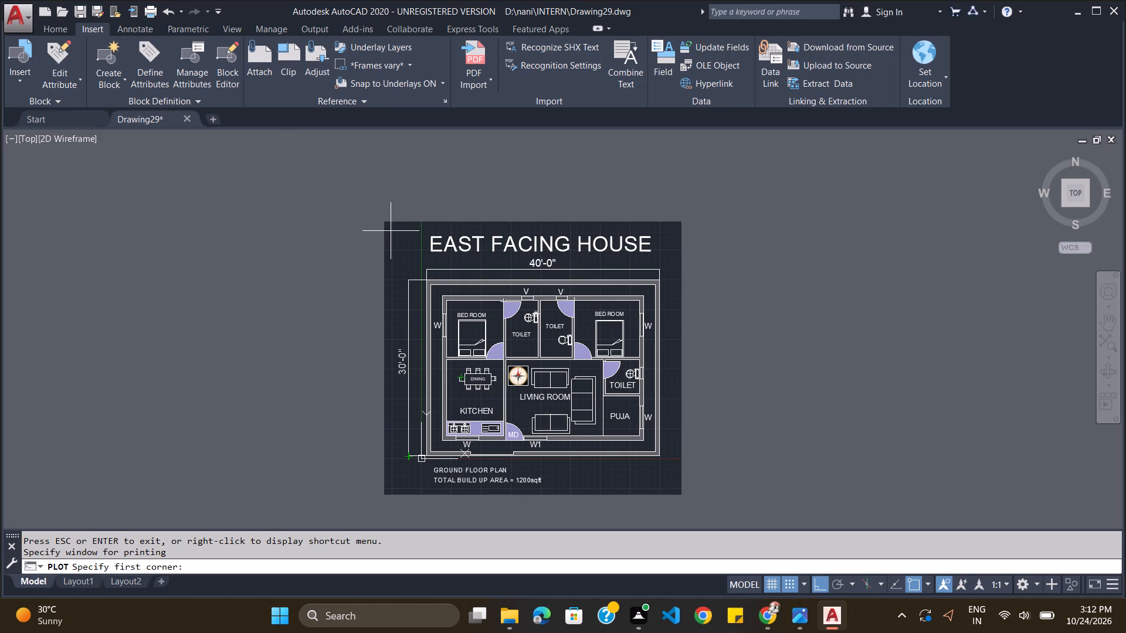
drag(391, 227, 613, 249)
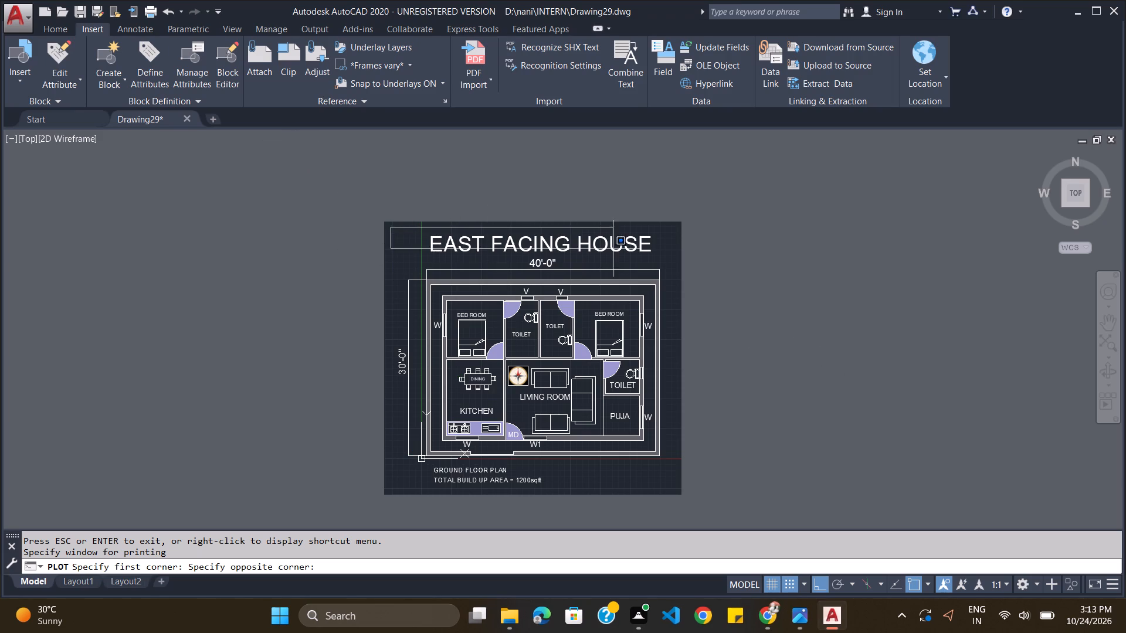
drag(613, 249, 666, 441)
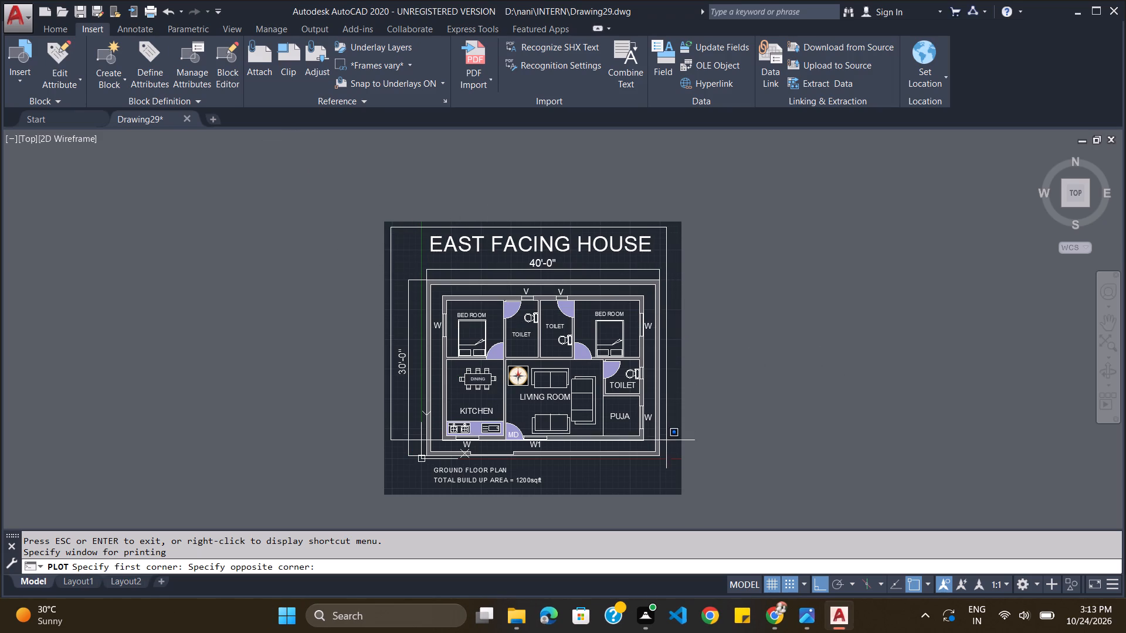
drag(666, 441, 664, 489)
click(664, 489)
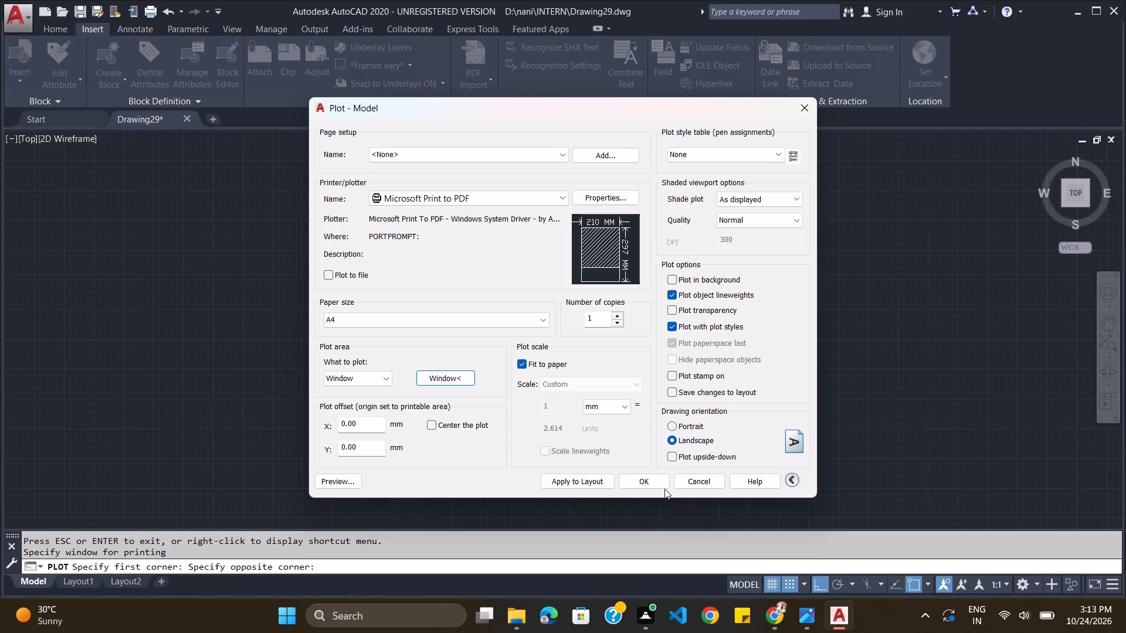
Preview the landscape A4 plot with the new window and close the preview.
click(327, 485)
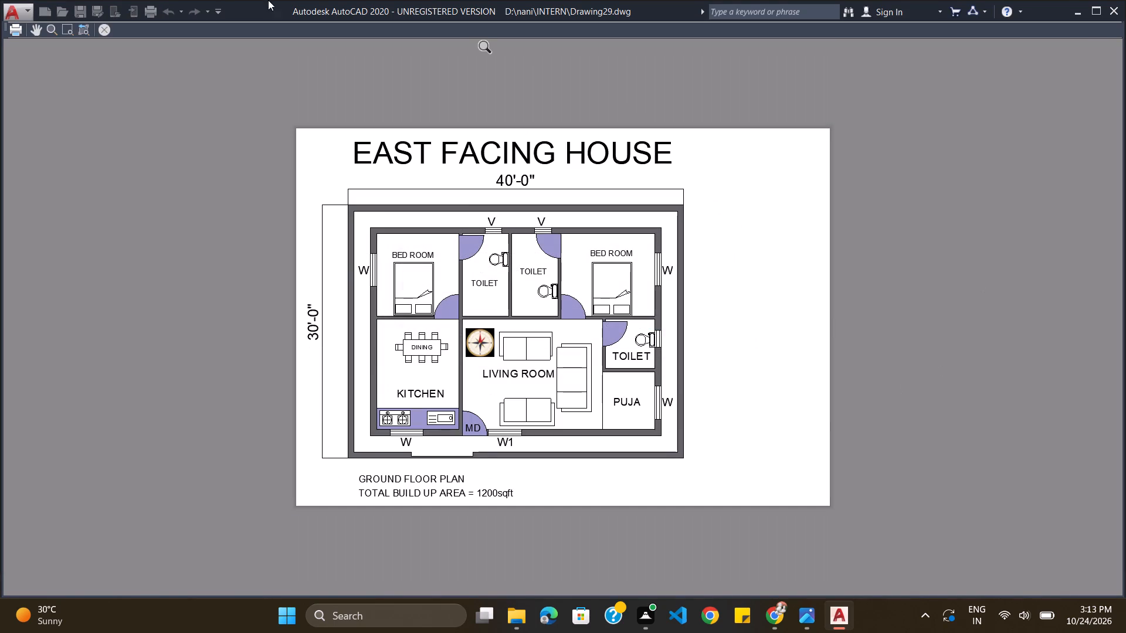
click(102, 29)
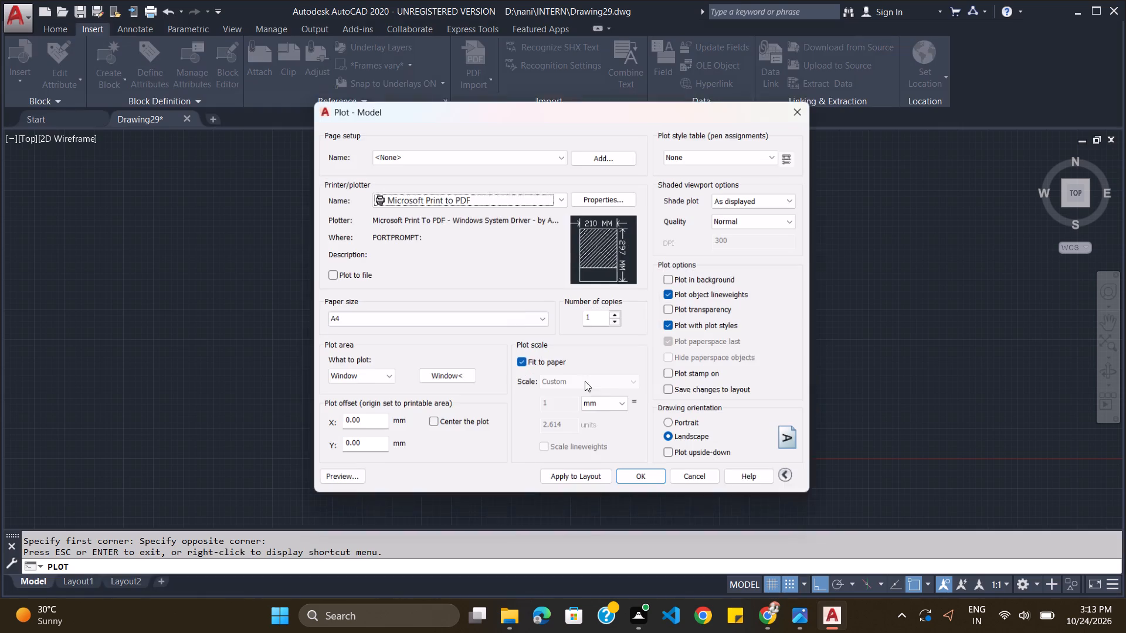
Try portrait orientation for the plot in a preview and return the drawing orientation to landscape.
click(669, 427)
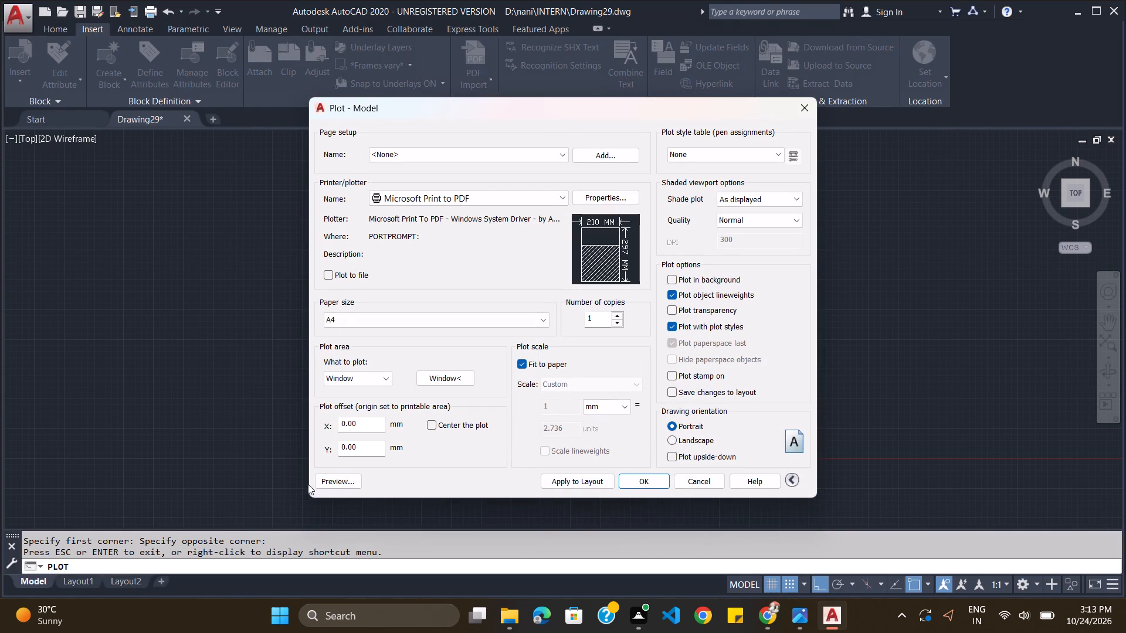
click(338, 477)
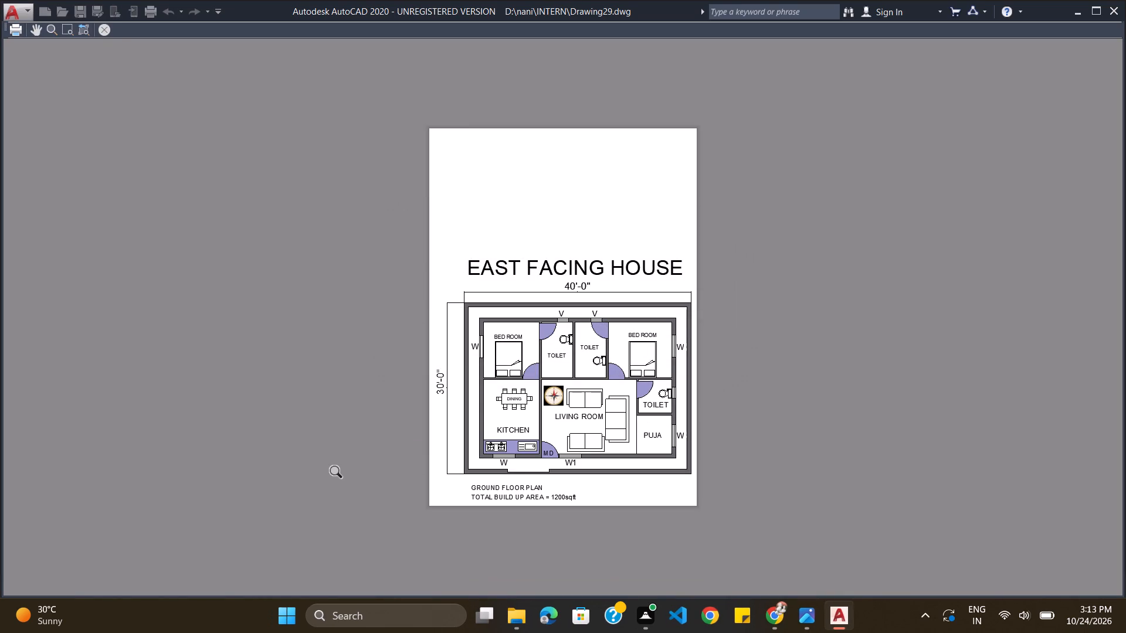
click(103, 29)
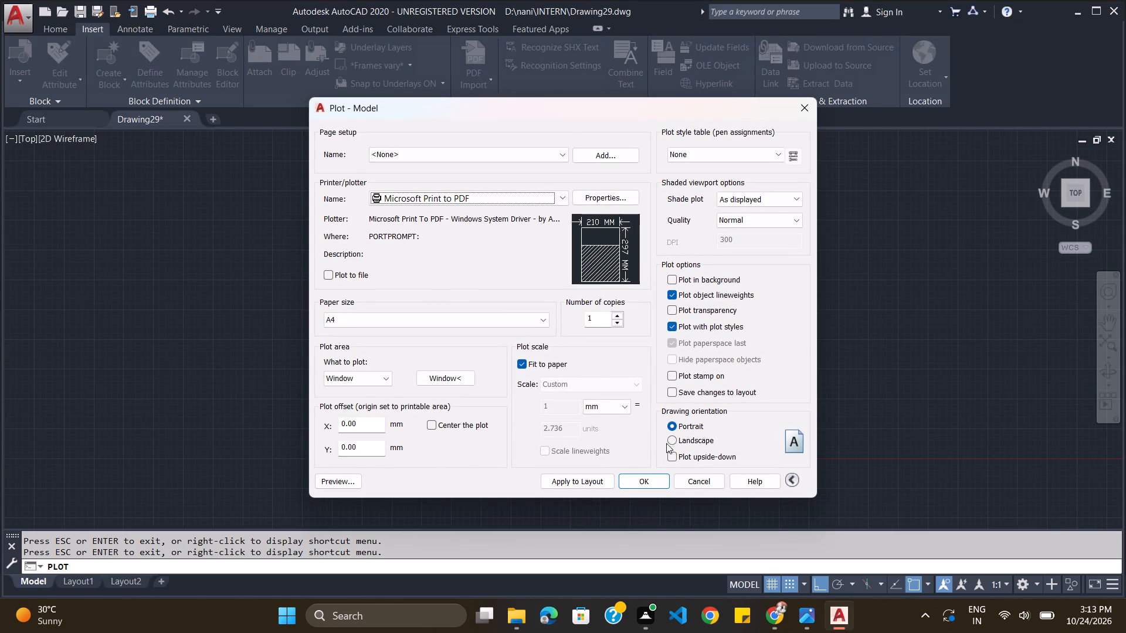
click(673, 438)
Plot the landscape sheet to PDF and save it as DRAWING 29 in the INTERN folder.
click(652, 483)
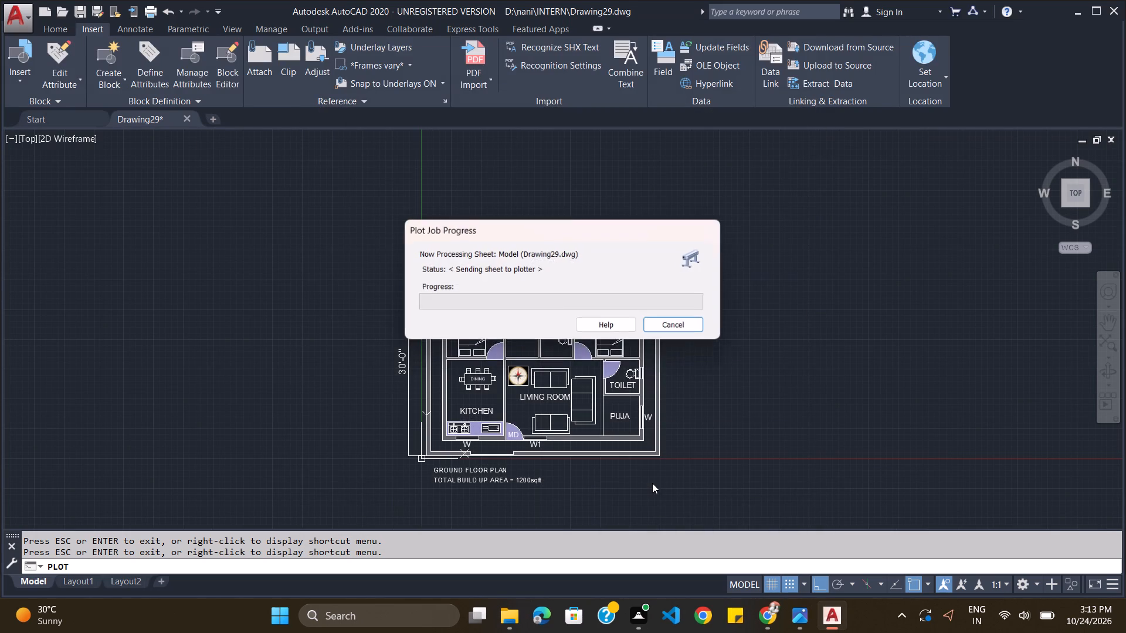
scroll(293, 222, down, 4)
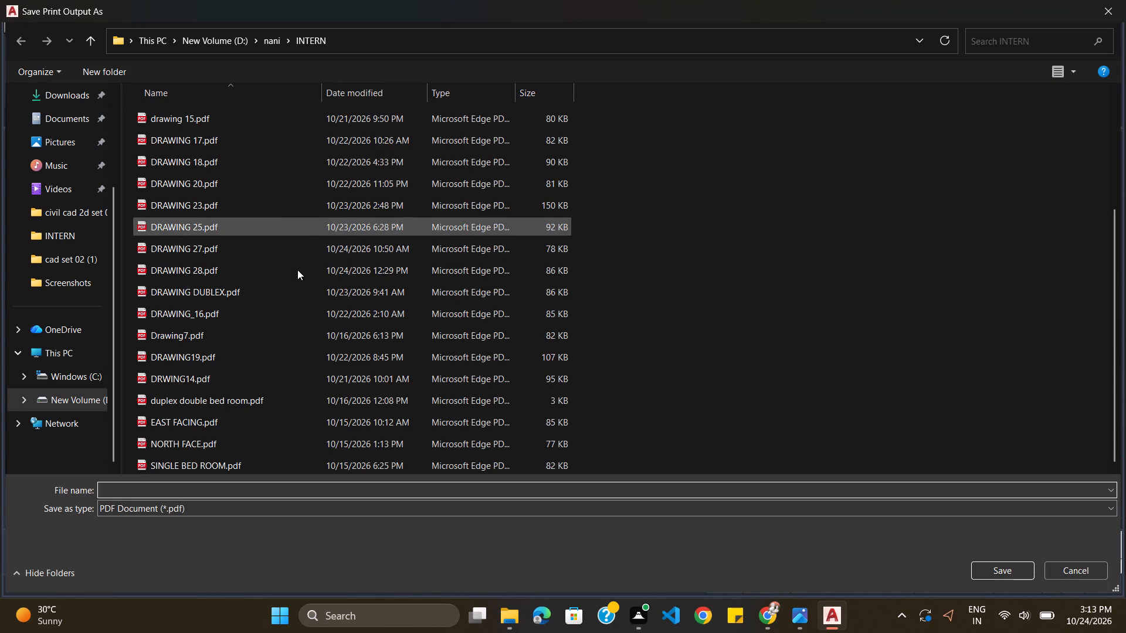
click(205, 495)
text(DRAWIM)
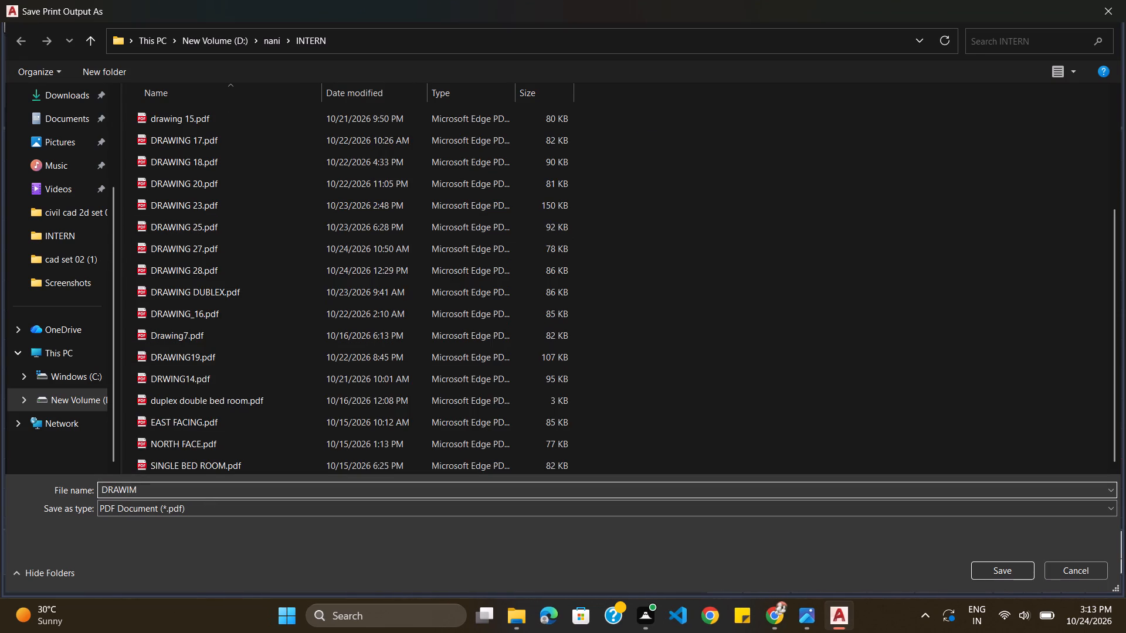
key(BackSpace)
text(NG 2)
key(9)
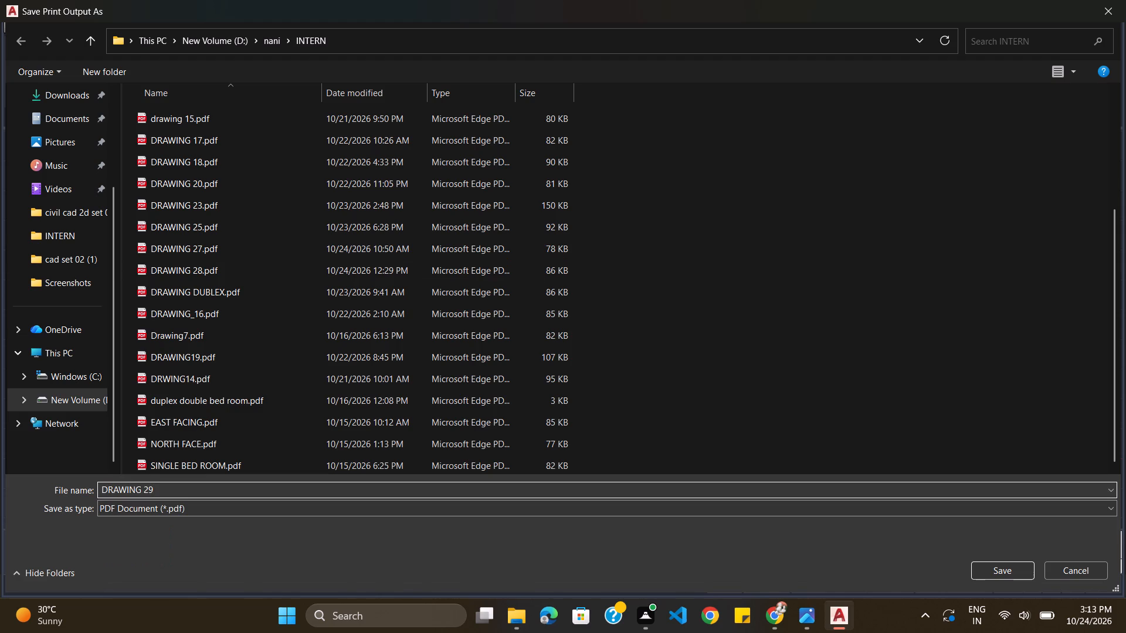
key(Return)
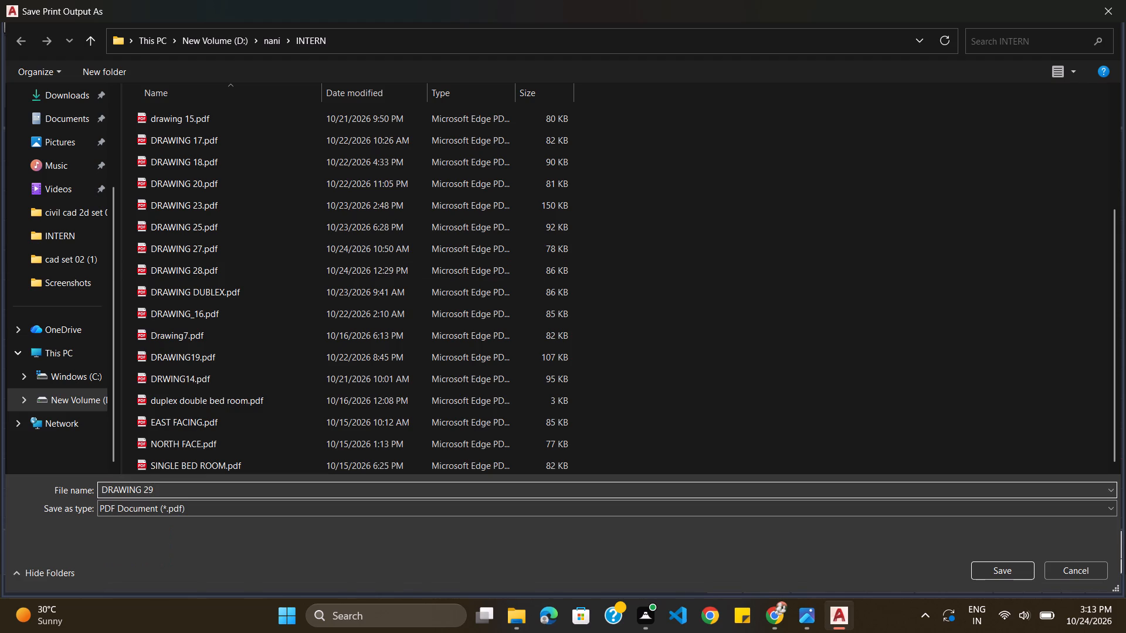